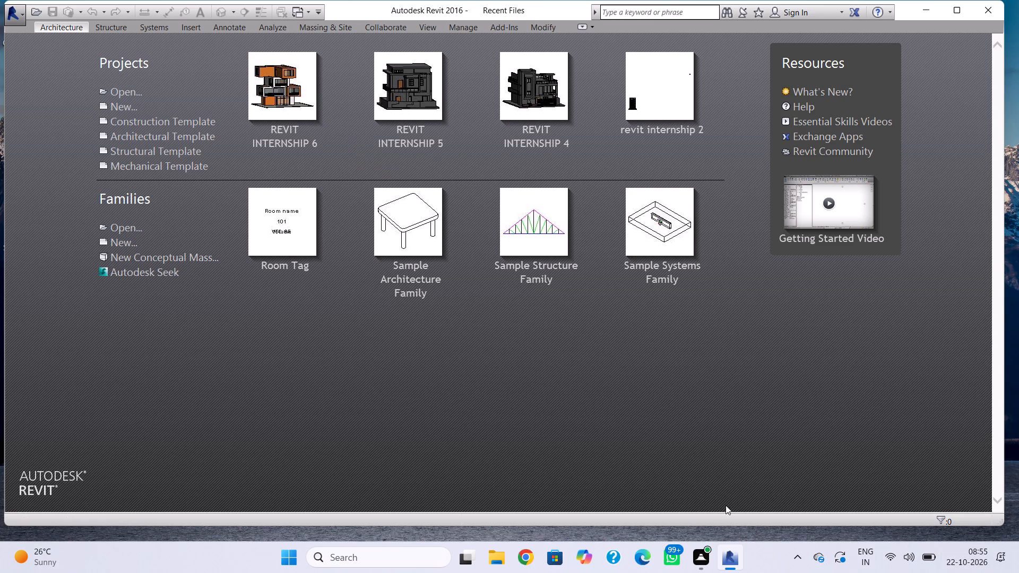
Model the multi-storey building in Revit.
Create a new project from the Architectural Template and dismiss the licence notice.
click(124, 106)
click(547, 244)
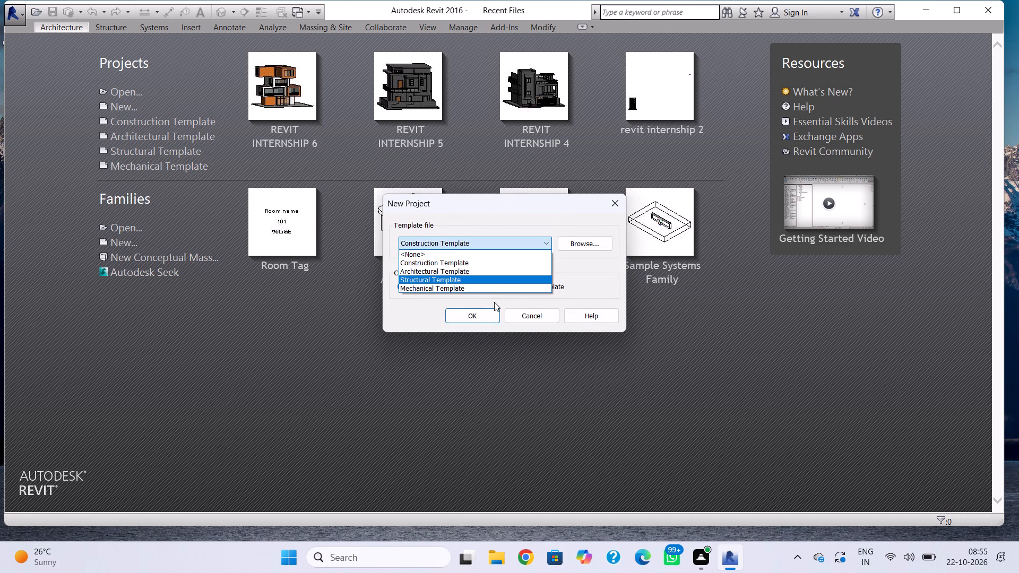
click(496, 275)
click(488, 309)
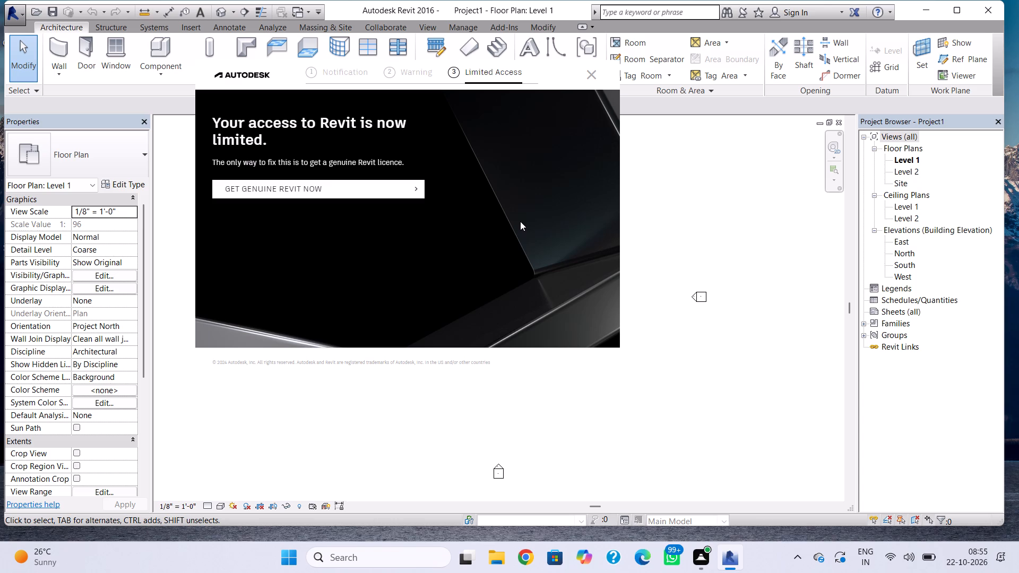
click(591, 74)
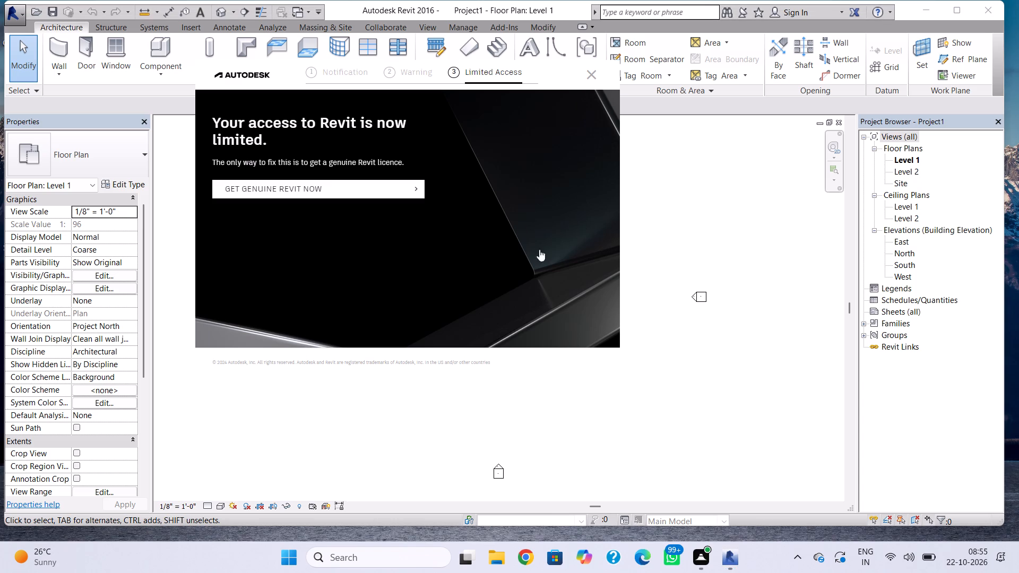
Draw a rectangle of Generic - 8" walls about 32' by 28' on the Level 1 floor plan.
click(70, 58)
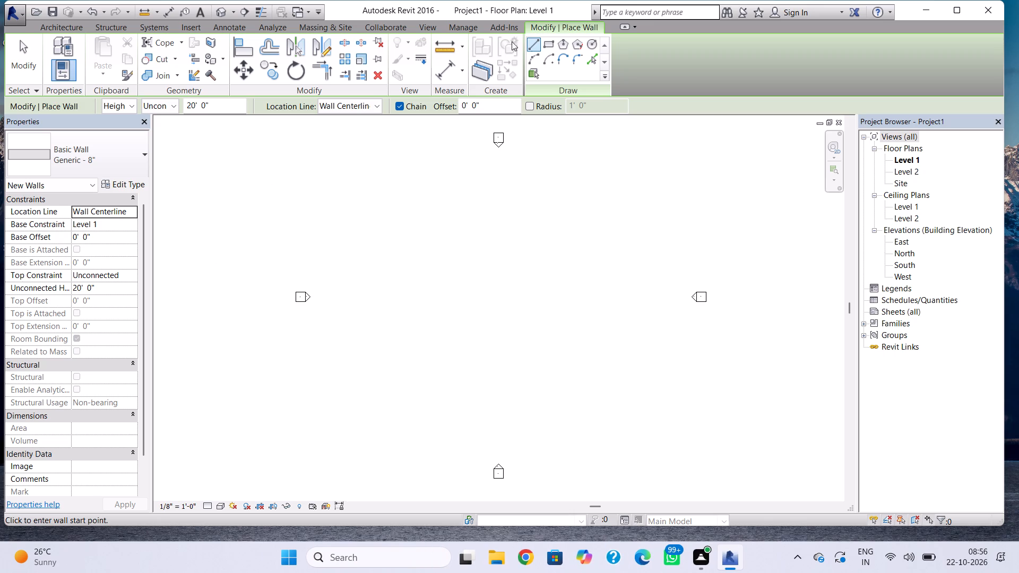
click(546, 41)
click(430, 233)
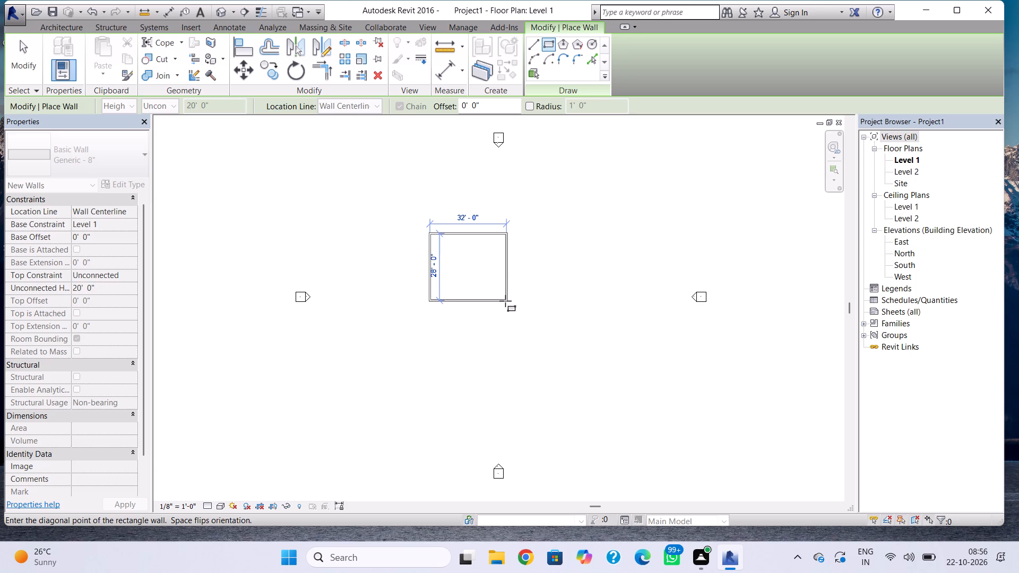
click(505, 301)
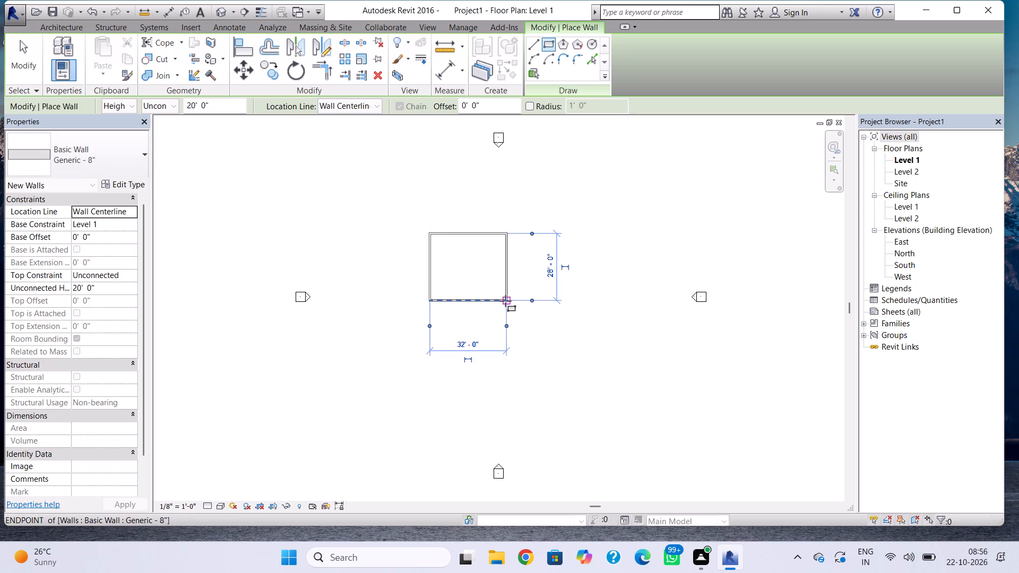
key(Escape)
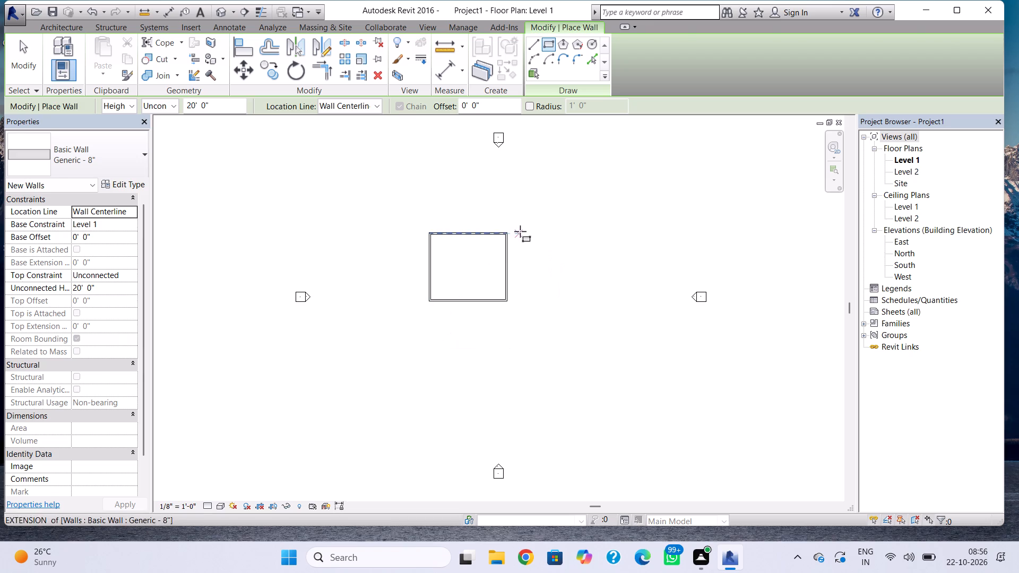
key(Escape)
Set the unconnected height of all four walls to 12'.
drag(524, 227, 420, 340)
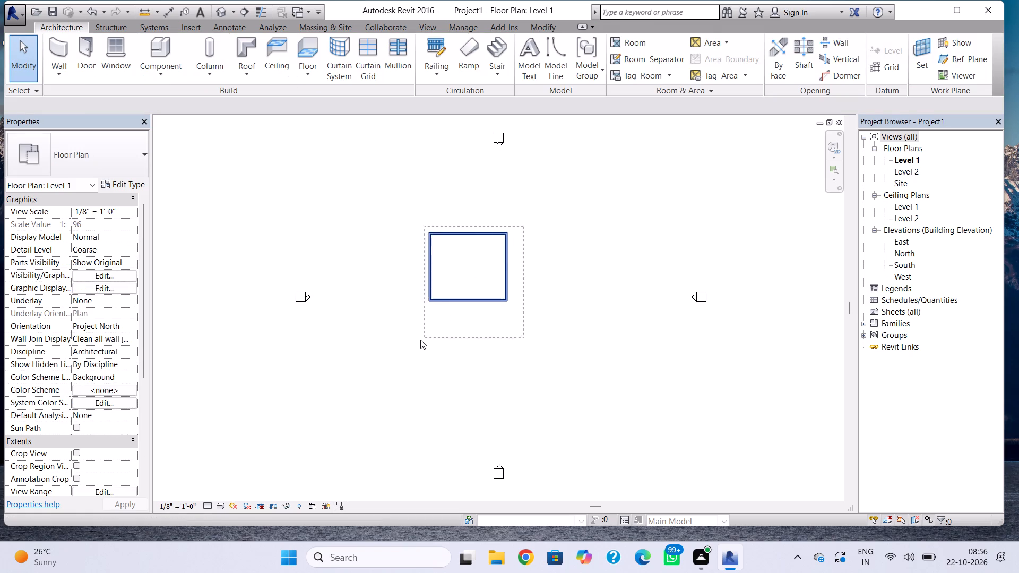
drag(420, 340, 417, 341)
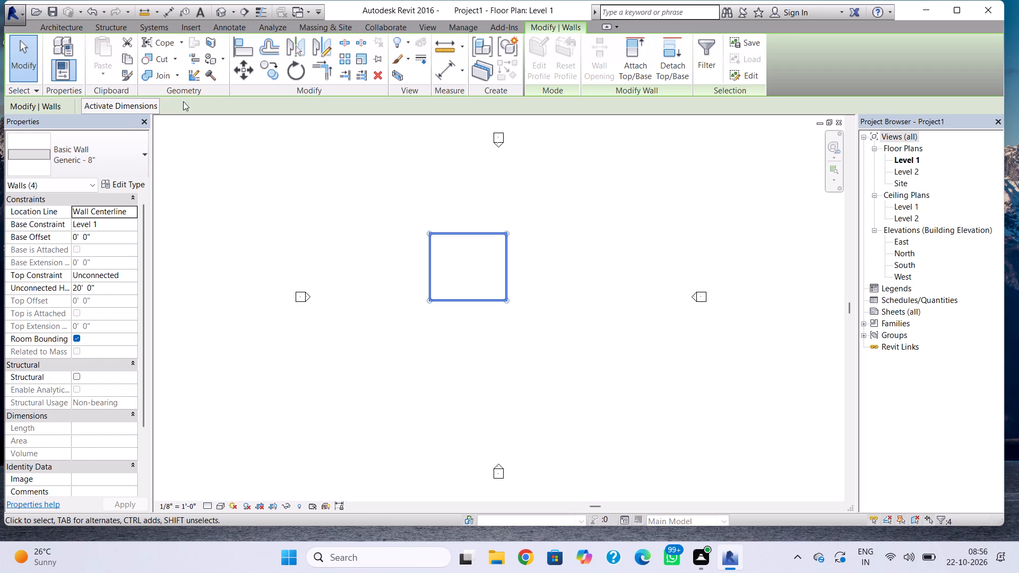
click(111, 284)
drag(111, 284, 37, 308)
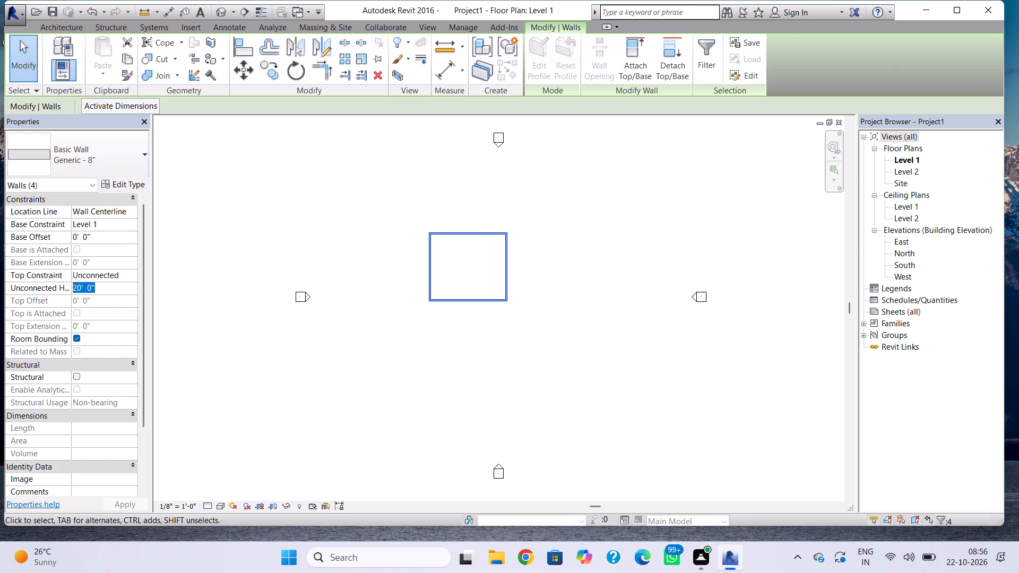
drag(37, 308, 34, 309)
text(12')
key(Return)
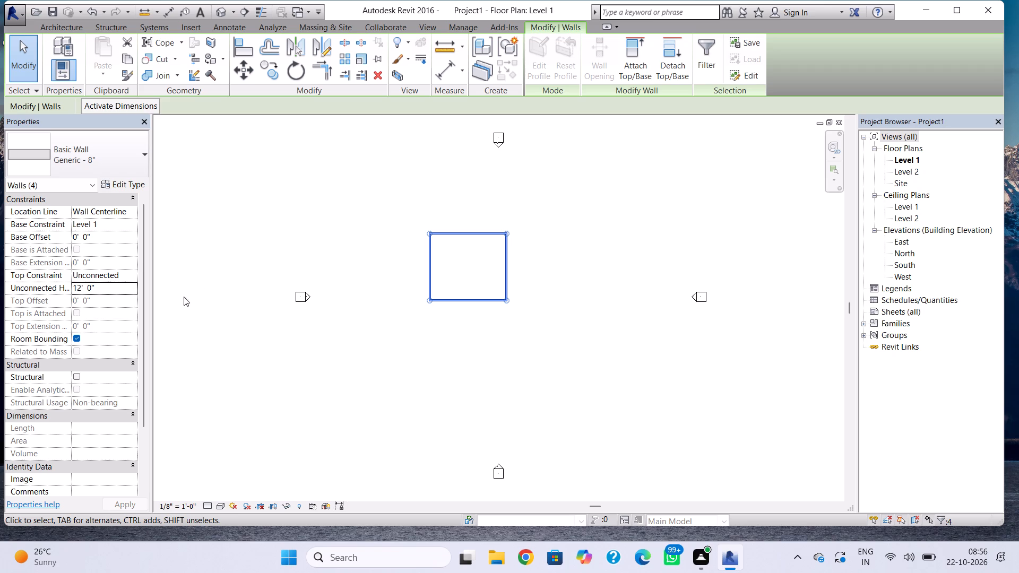
right_click(481, 267)
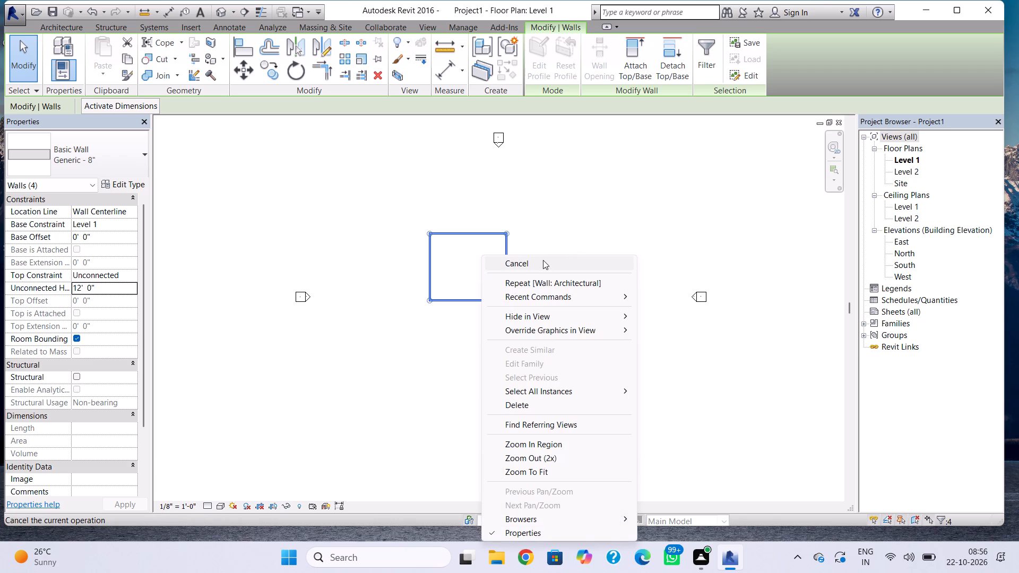
click(560, 232)
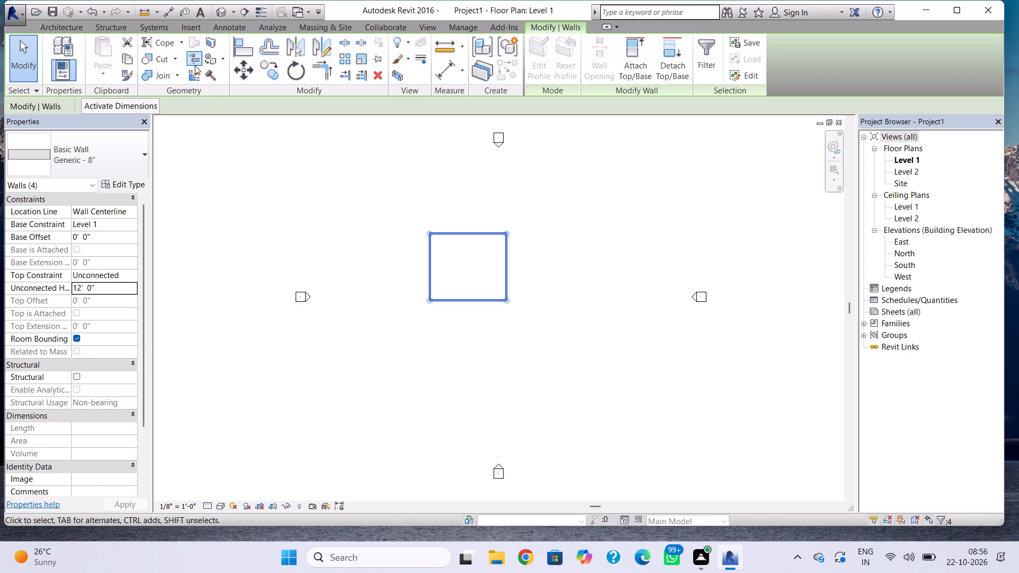
Create a Generic - 12" floor on Level 1 with a rectangular boundary about 52' by 52' surrounding the walls.
click(60, 22)
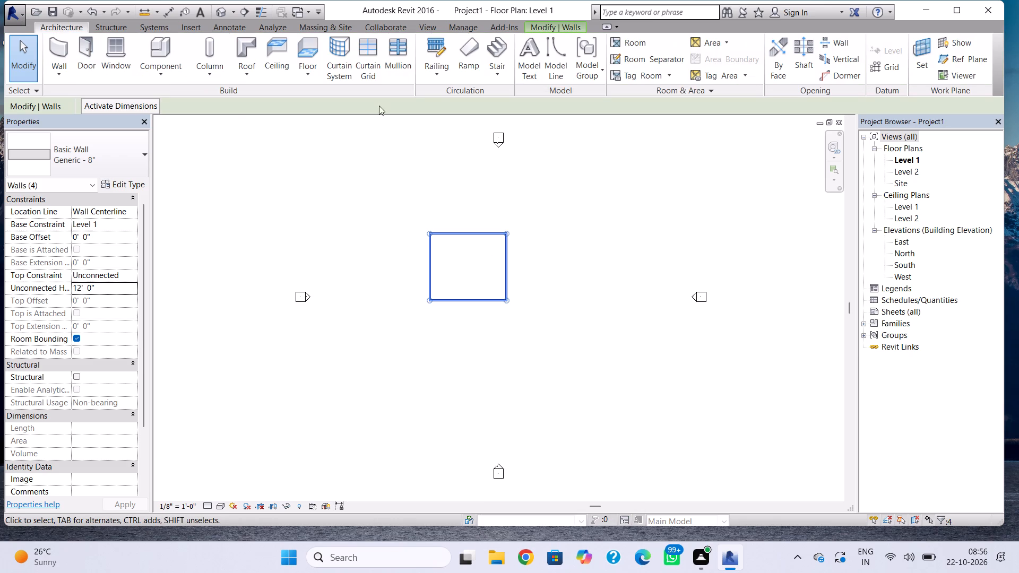
click(303, 55)
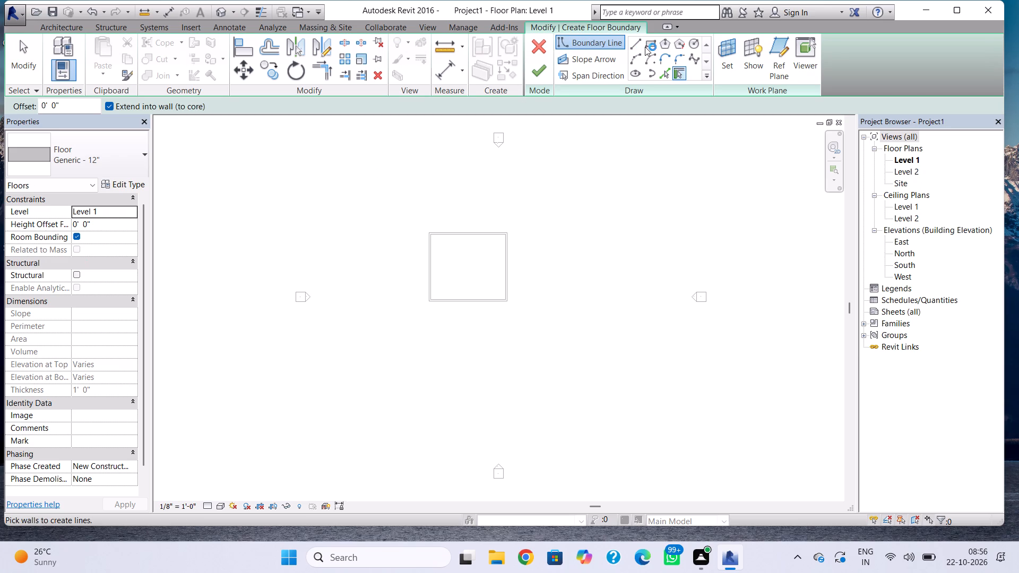
click(645, 47)
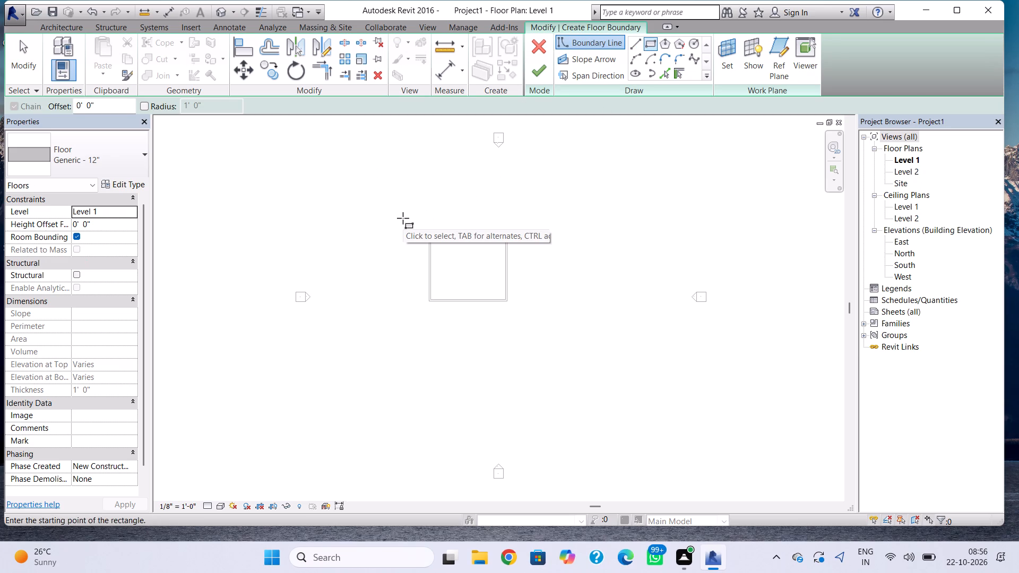
click(401, 206)
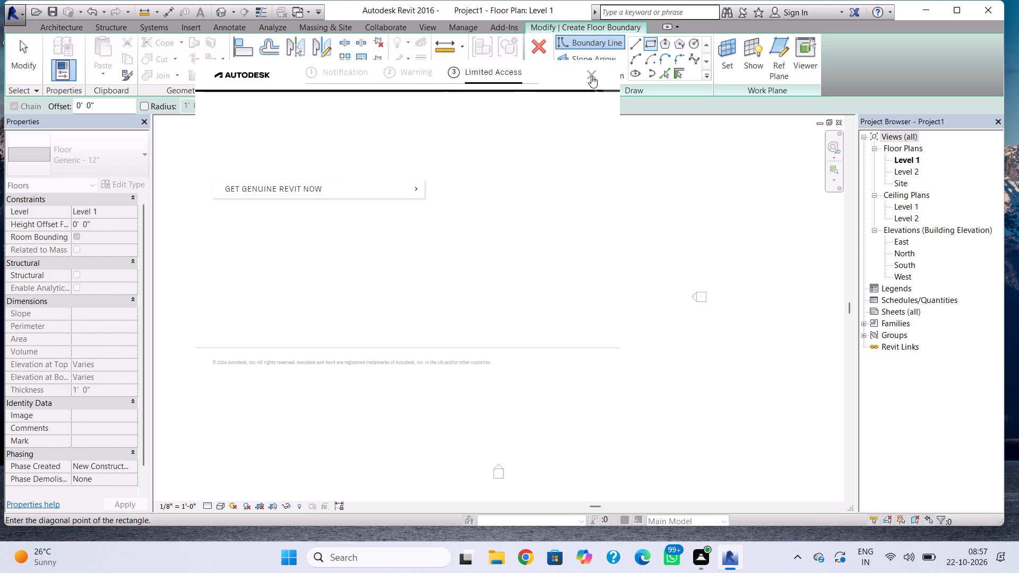
click(591, 76)
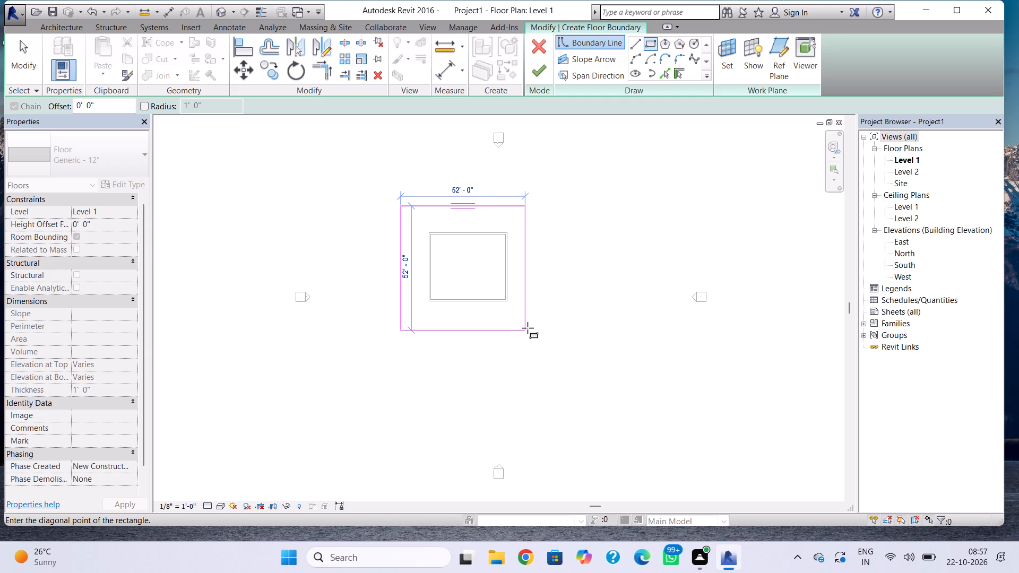
click(529, 329)
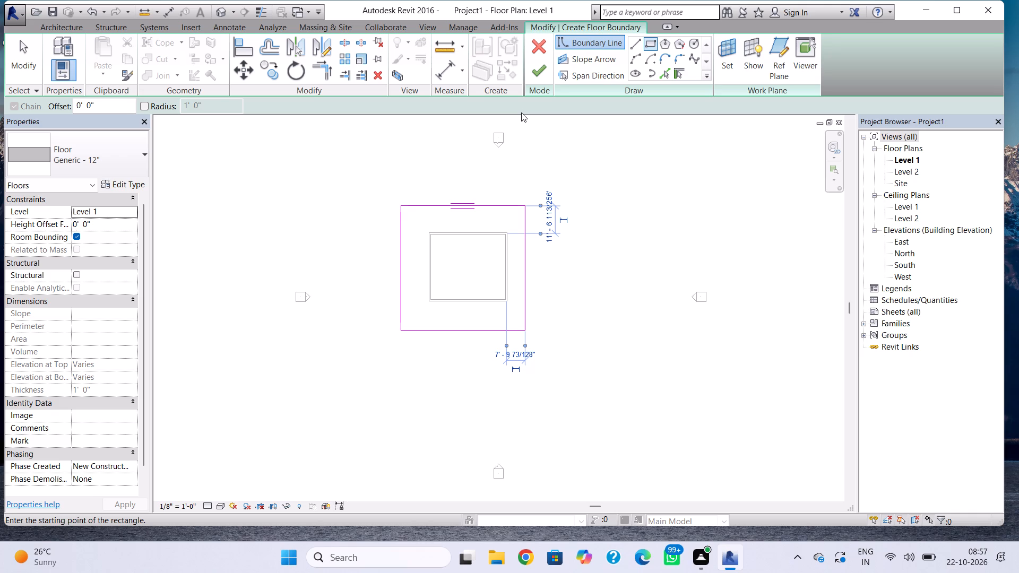
click(548, 80)
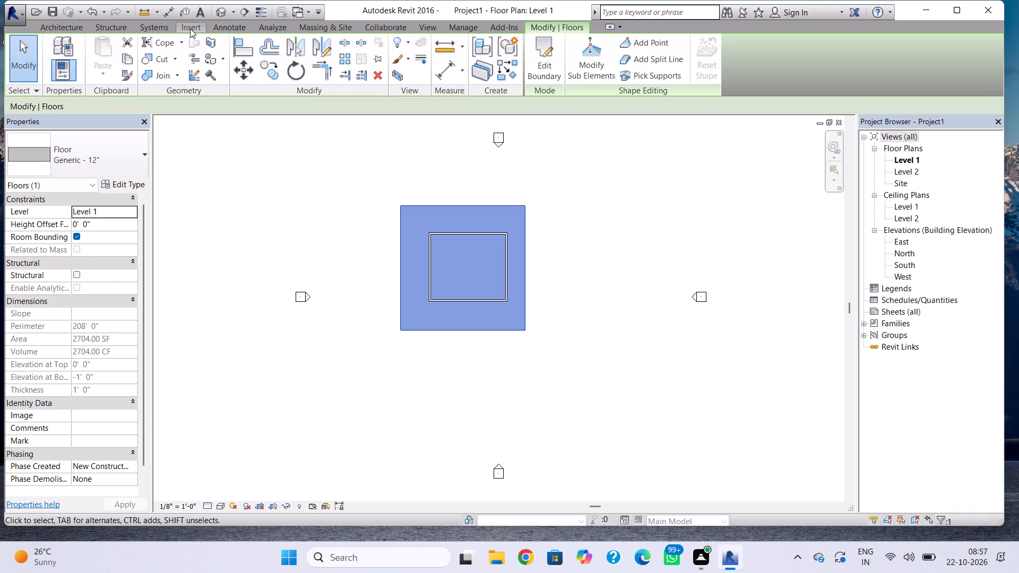
Examine the walls and floor slab in the 3D view from several angles, ending with the front view.
click(224, 12)
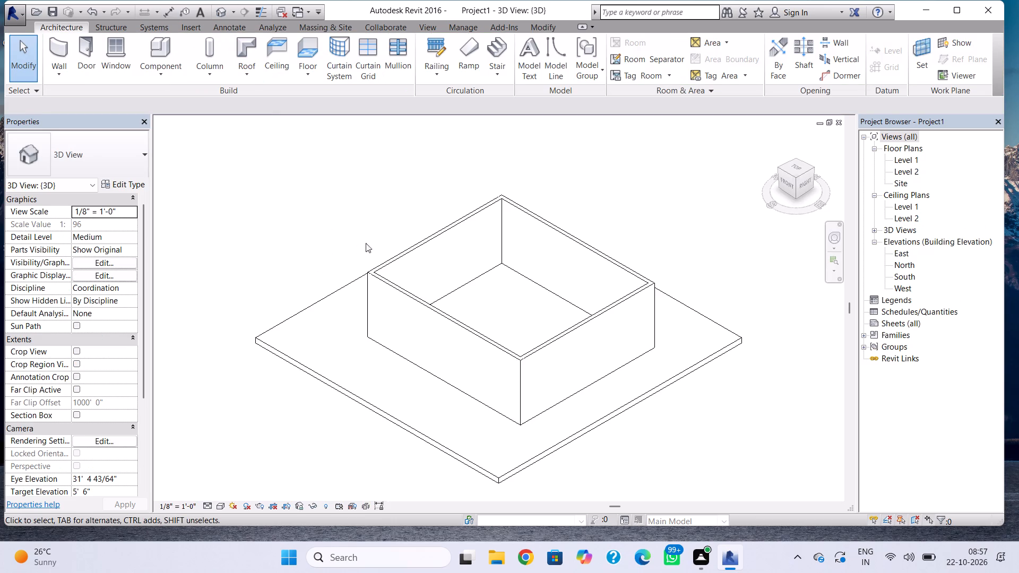
drag(788, 184, 807, 184)
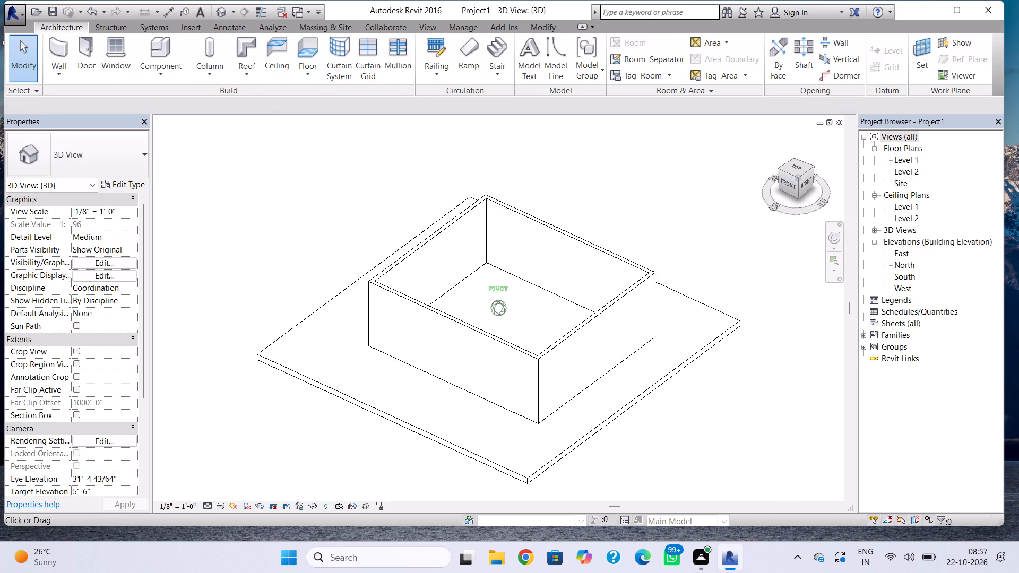
drag(807, 184, 607, 170)
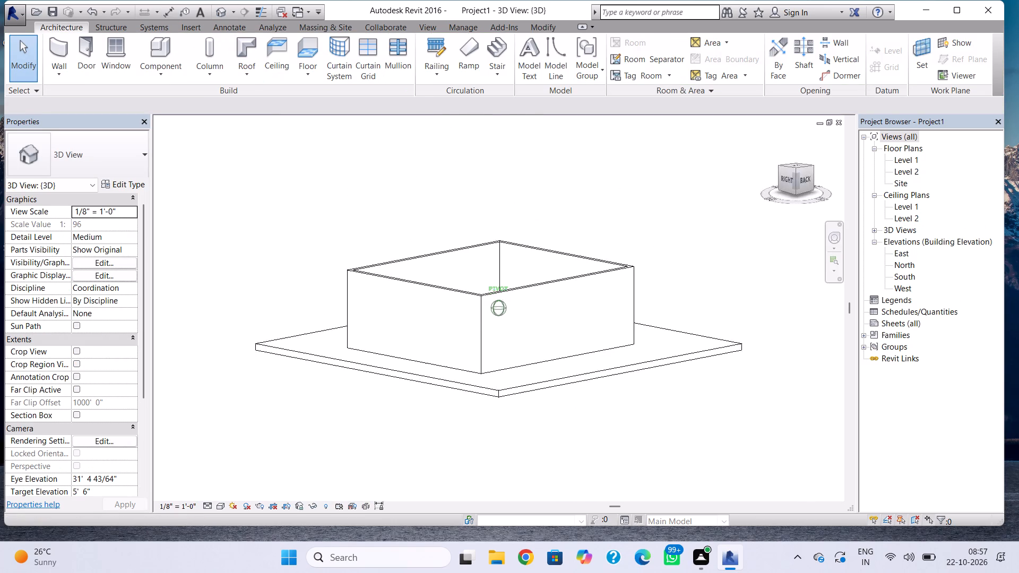
drag(607, 170, 675, 166)
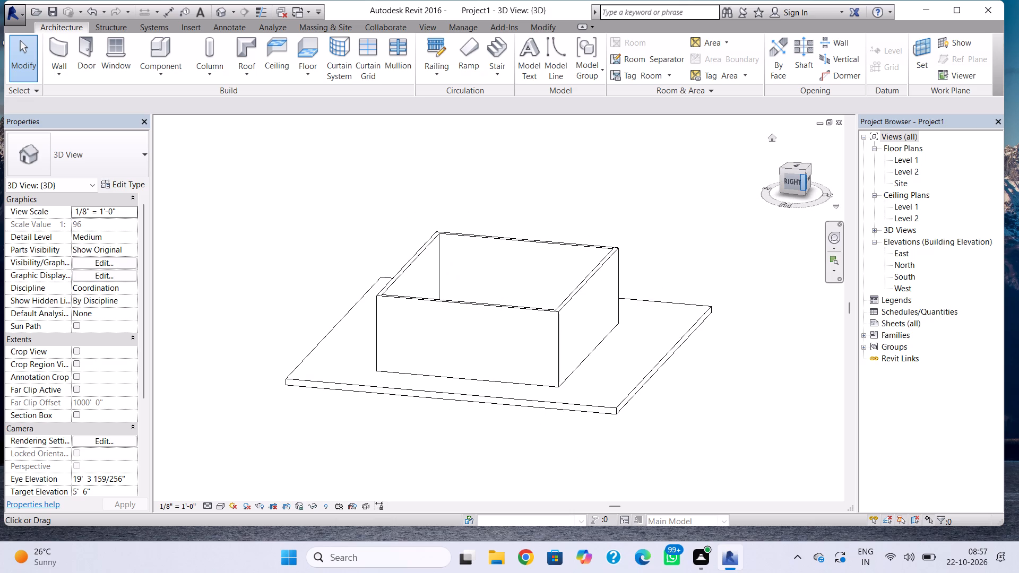
click(808, 178)
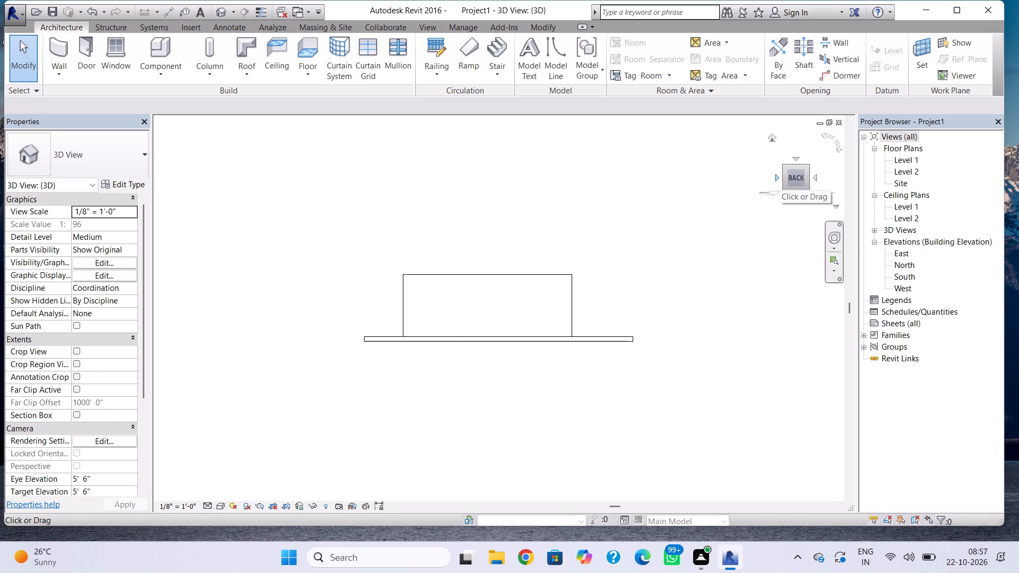
click(779, 176)
click(779, 176)
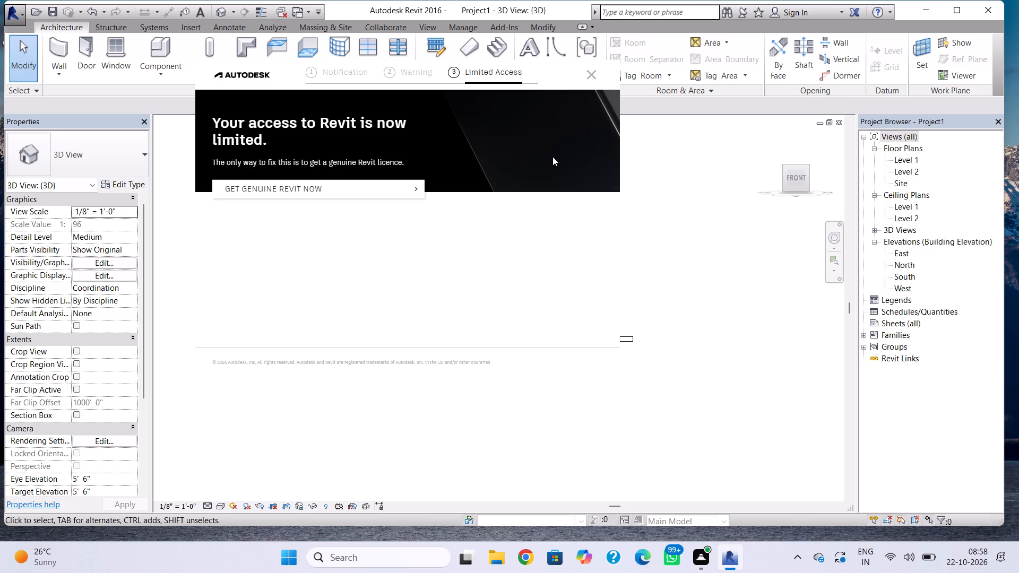
click(587, 79)
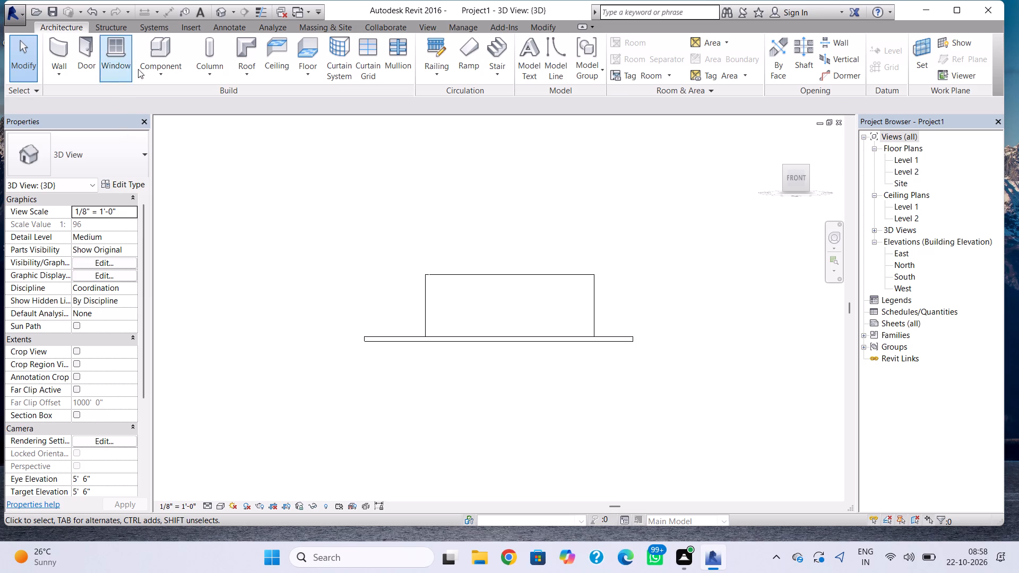
Create a flat Generic - 12" roof by footprint on Level 2, with a rectangular boundary about 35' by 37' and no defined slope.
click(247, 51)
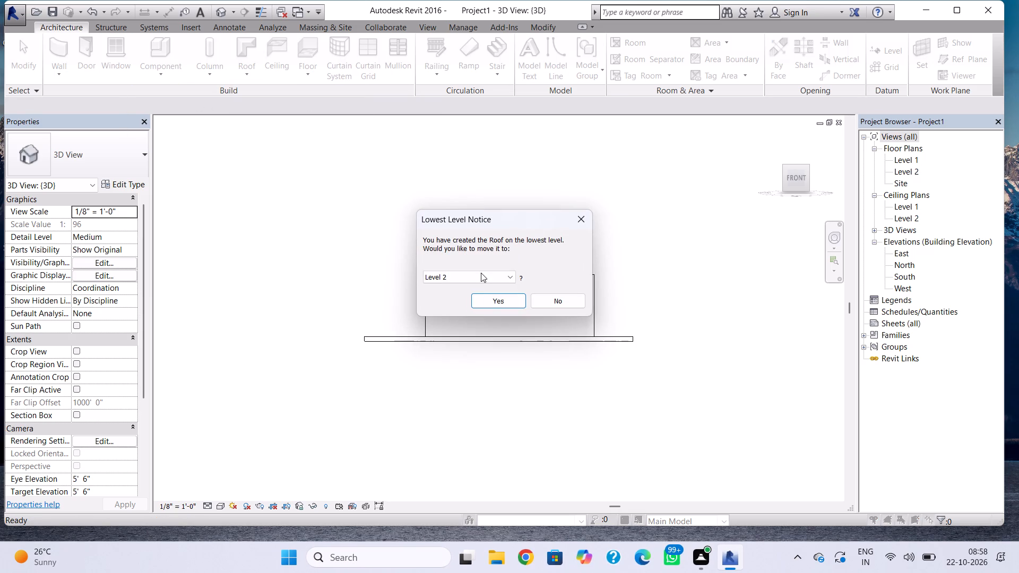
click(484, 296)
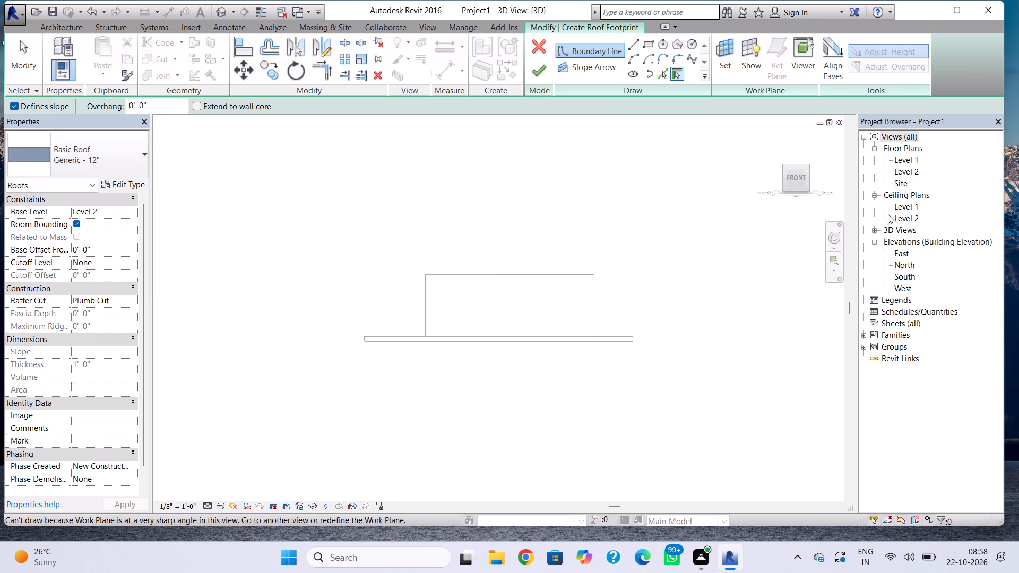
click(902, 163)
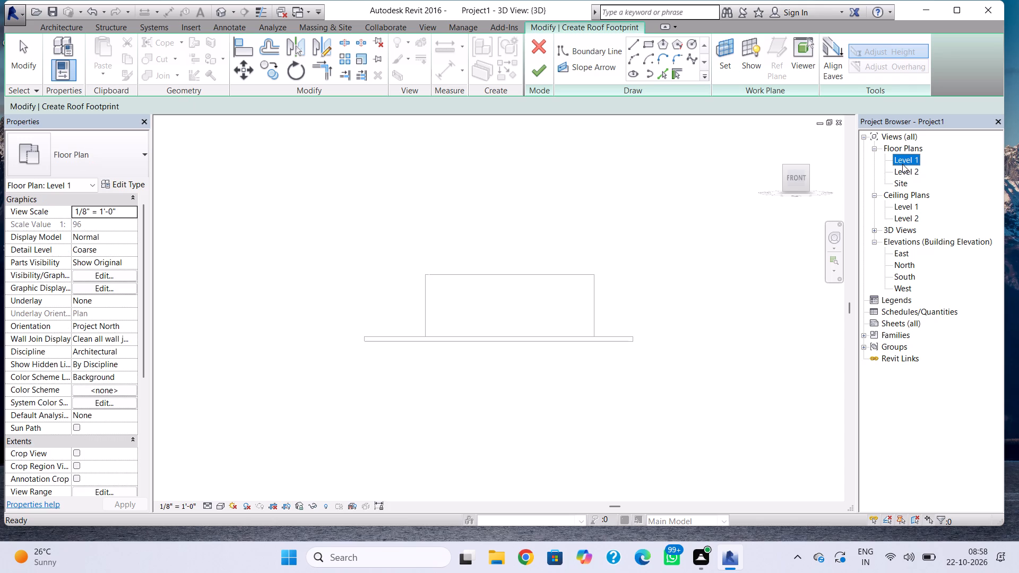
double_click(902, 170)
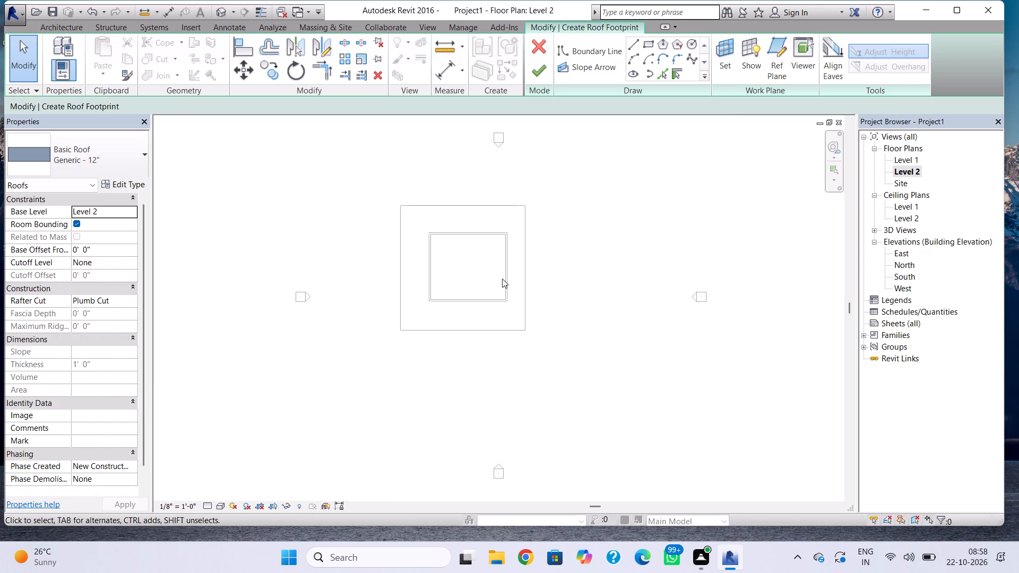
scroll(500, 279, up, 2)
middle_drag(490, 280, 491, 326)
scroll(491, 326, up, 1)
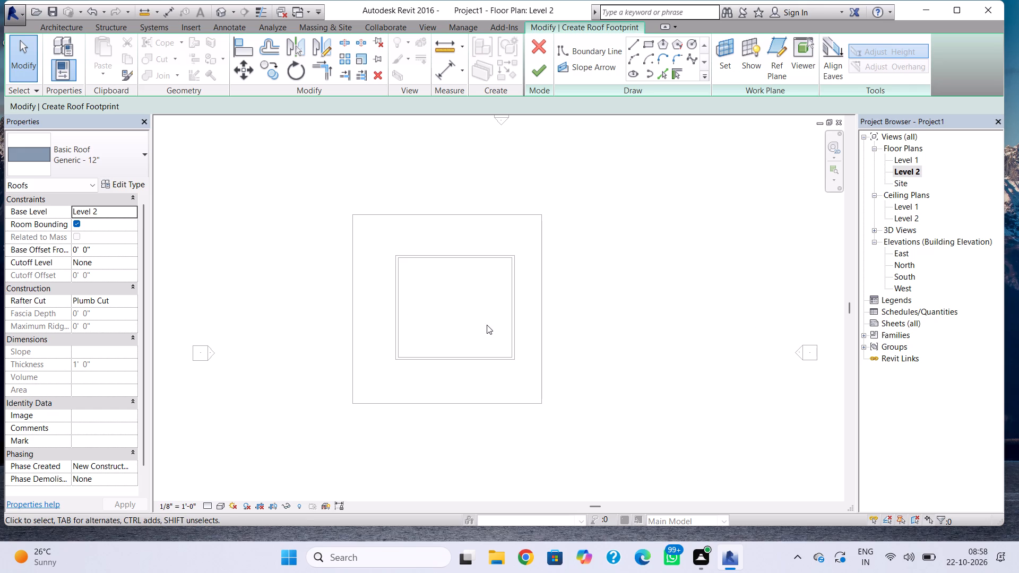
click(651, 47)
click(12, 106)
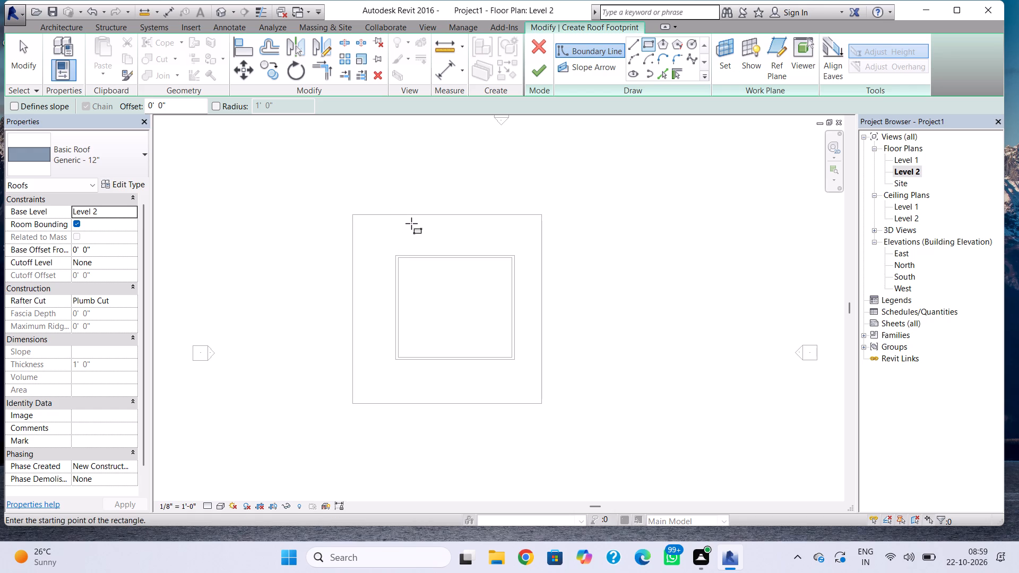
click(386, 242)
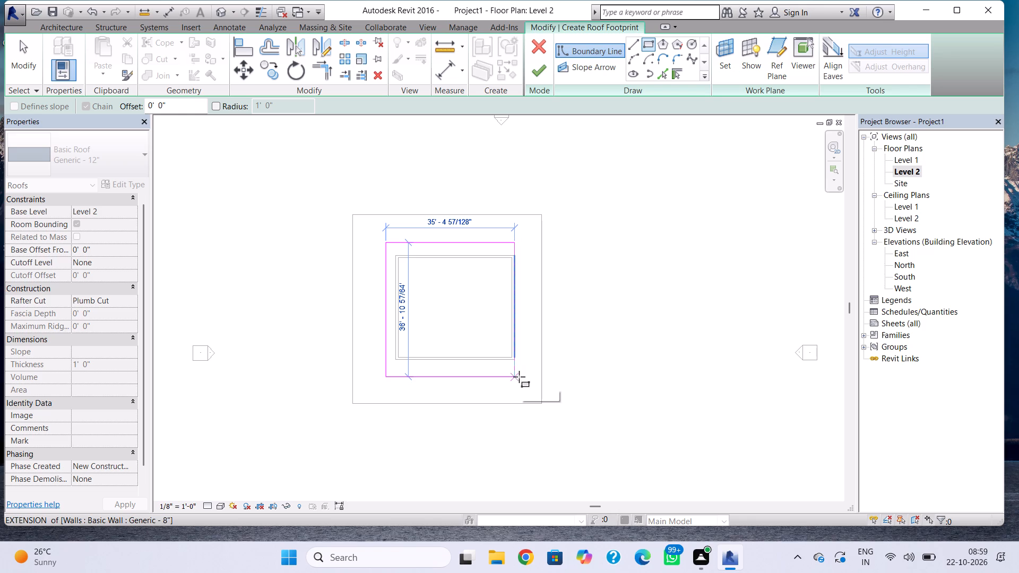
click(519, 377)
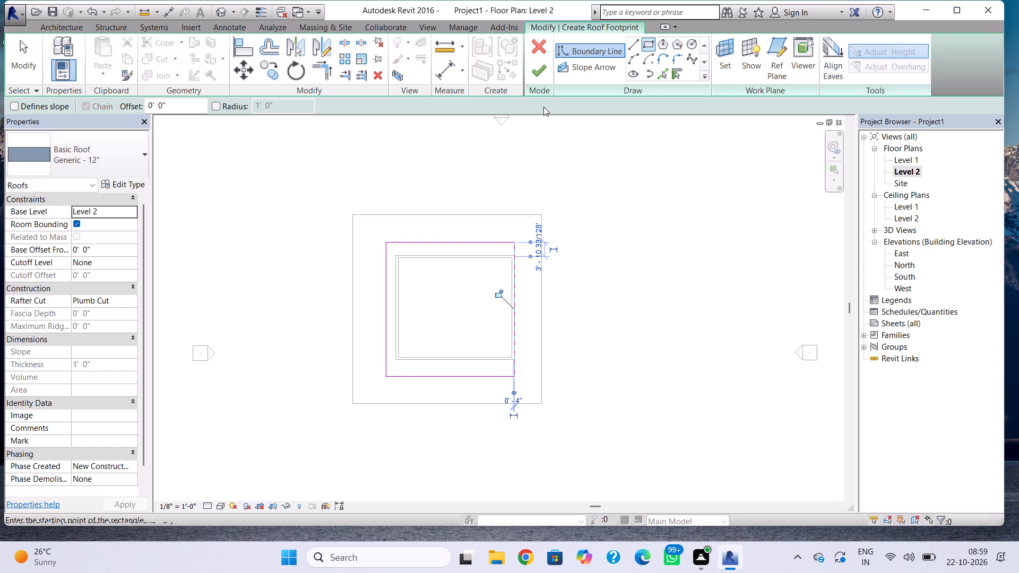
click(542, 70)
click(536, 290)
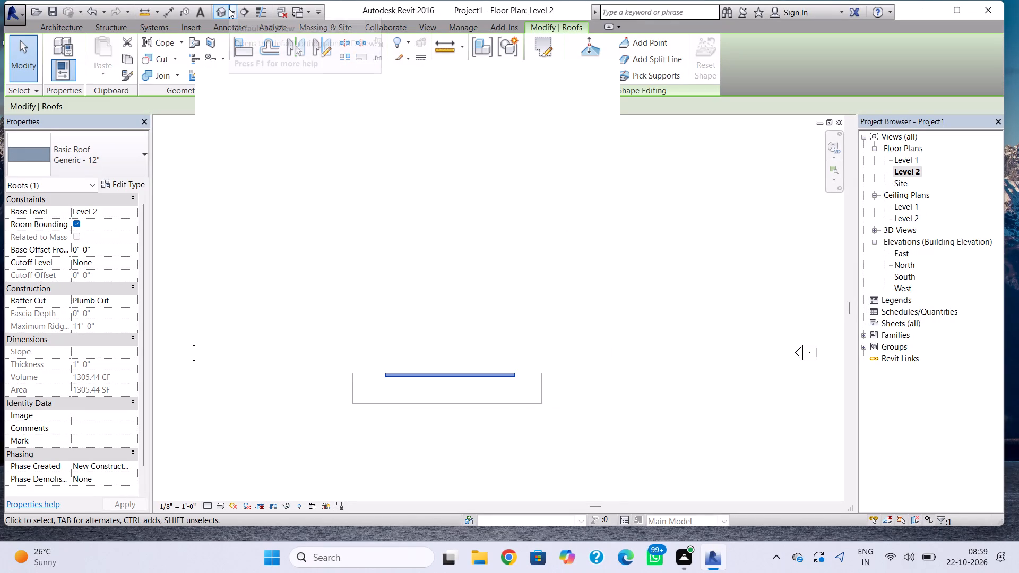
Examine the roof over the walls in the 3D view from the front and from above.
click(225, 11)
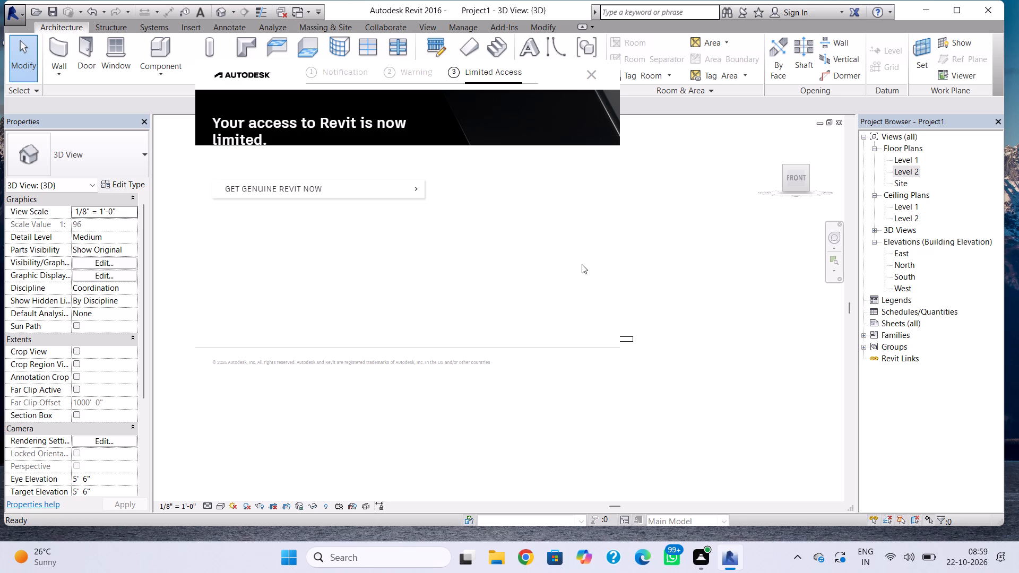
click(589, 73)
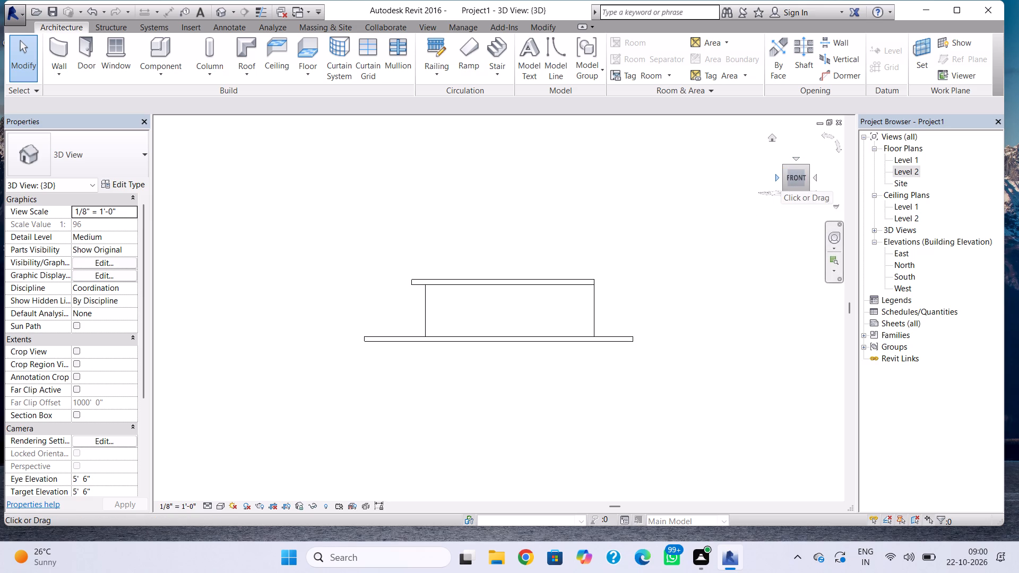
drag(781, 177, 773, 212)
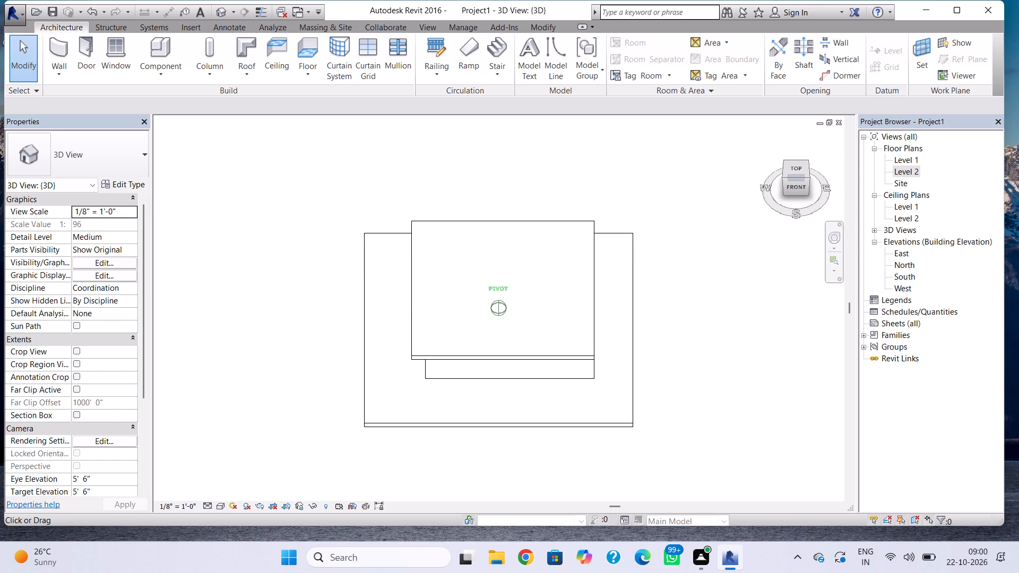
drag(773, 212, 773, 212)
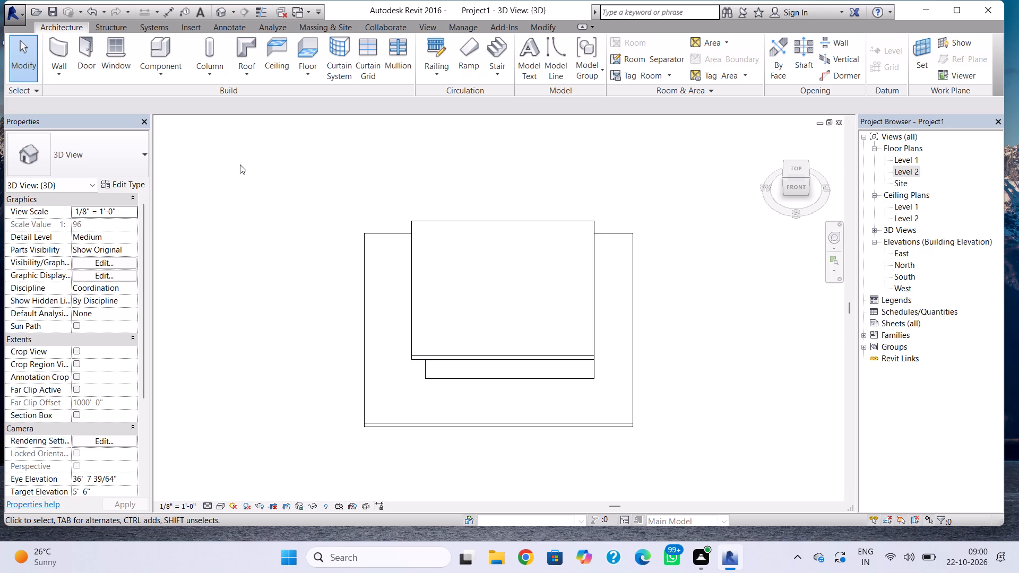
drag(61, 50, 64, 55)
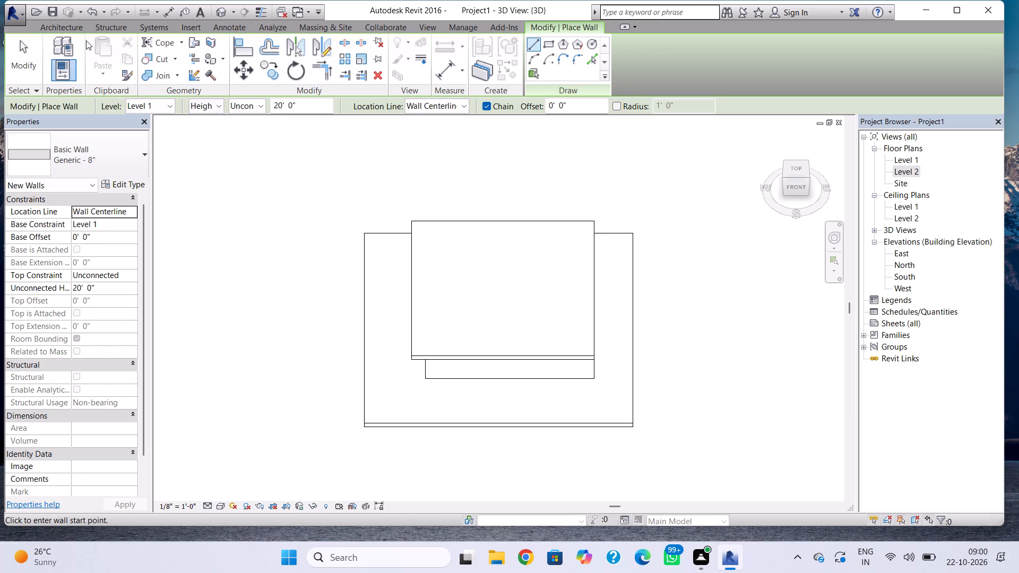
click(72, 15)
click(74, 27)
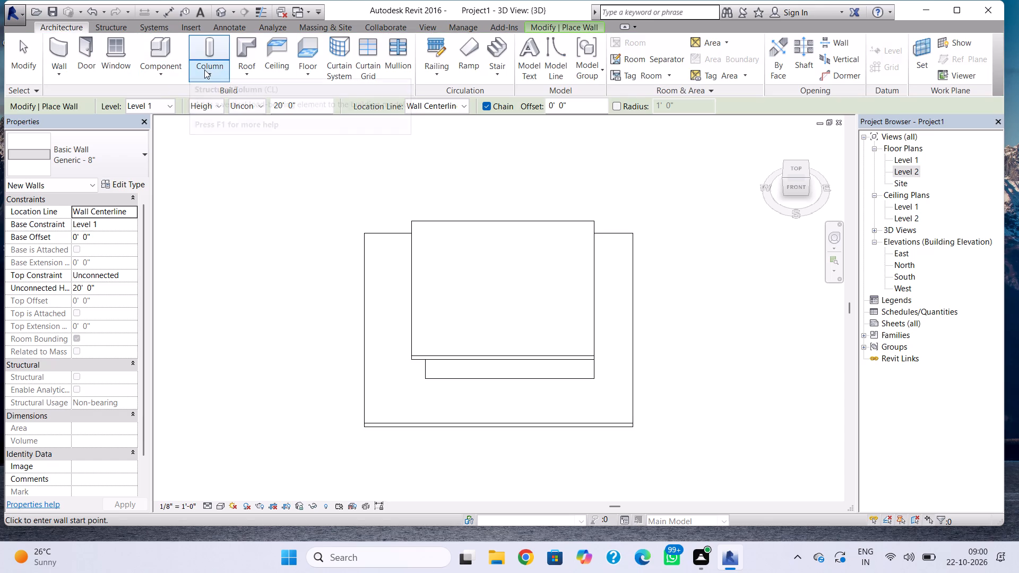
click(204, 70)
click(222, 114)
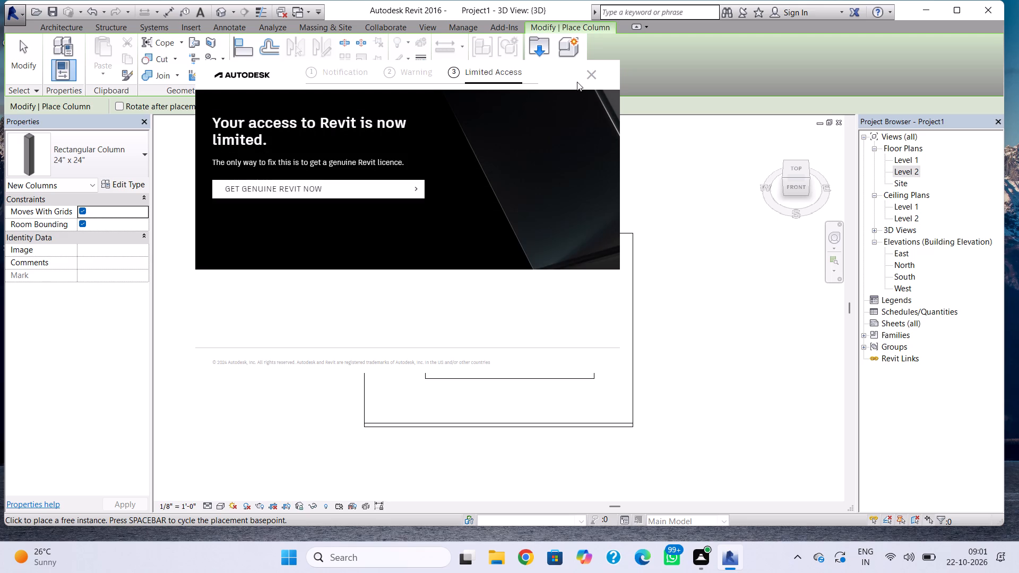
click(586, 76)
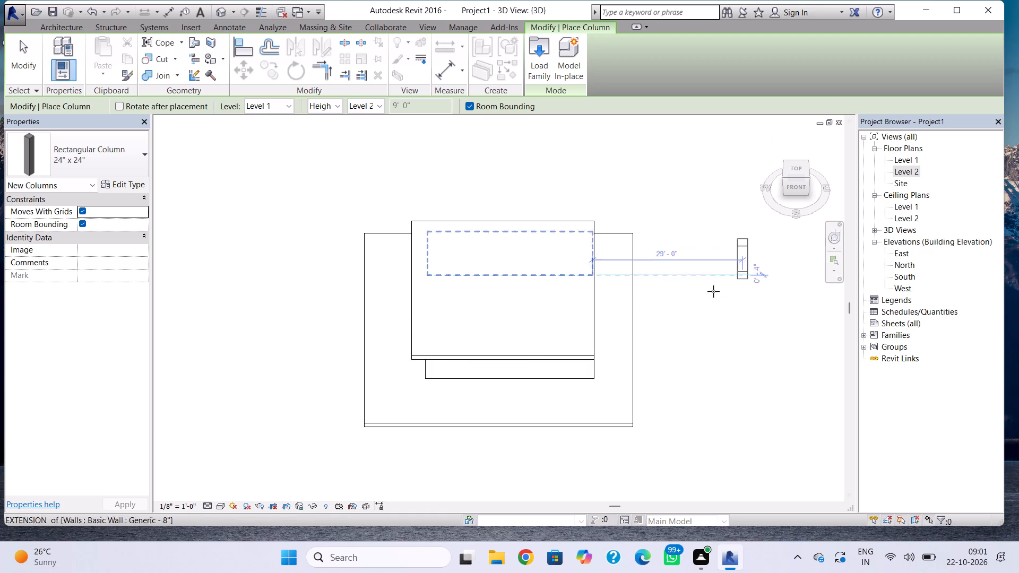
On the Level 1 floor plan, place a 24" x 24" rectangular architectural column outside the walls' southwest corner, about 3' west and 1'-4" south.
double_click(906, 161)
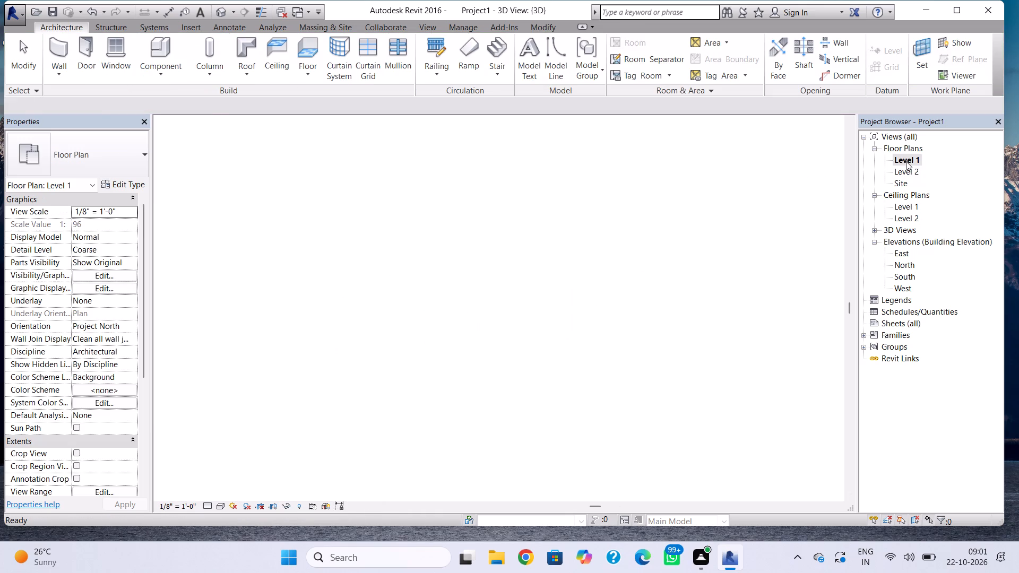
scroll(450, 338, up, 7)
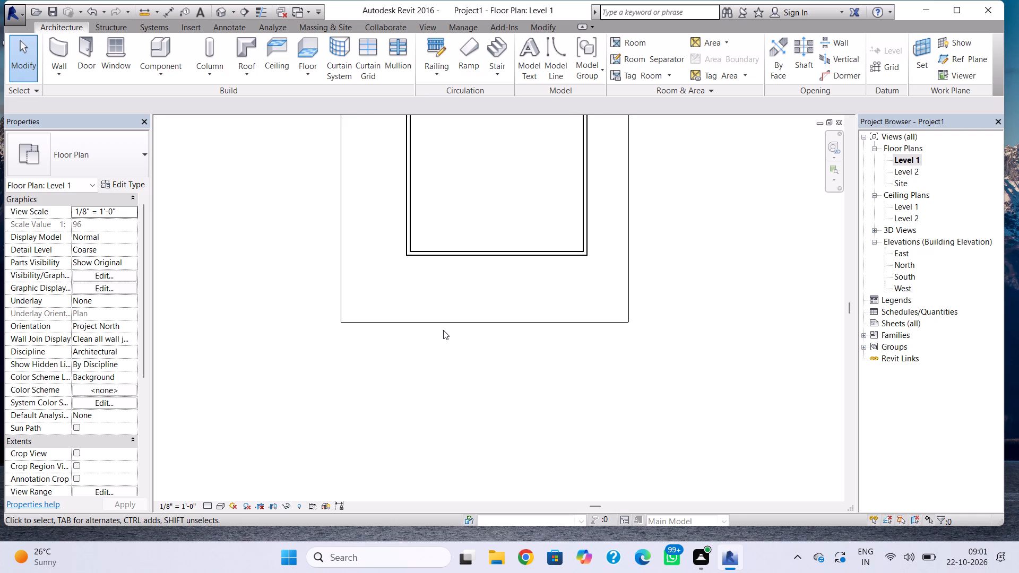
scroll(446, 322, up, 1)
middle_drag(446, 322, 468, 459)
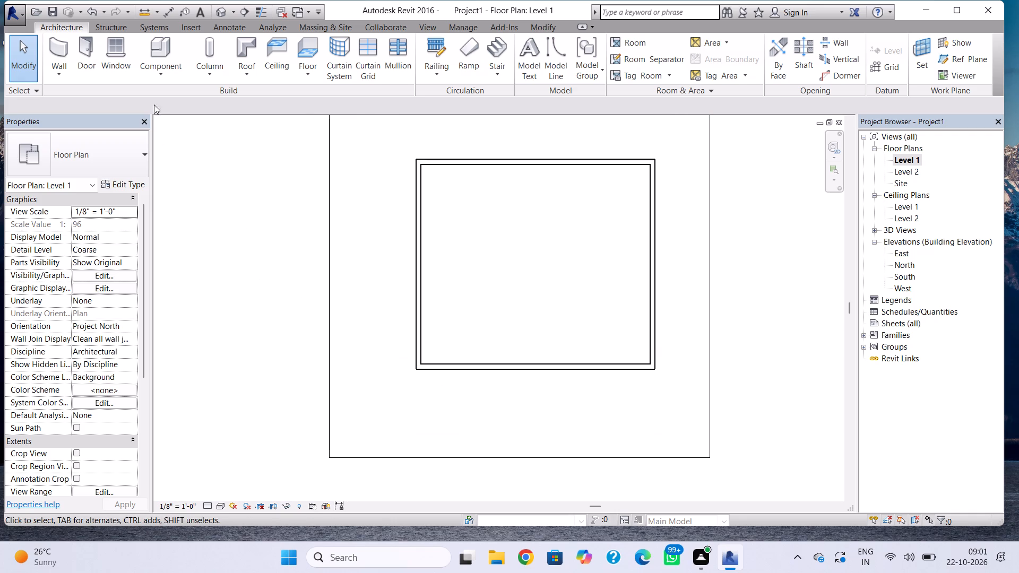
click(221, 74)
click(230, 115)
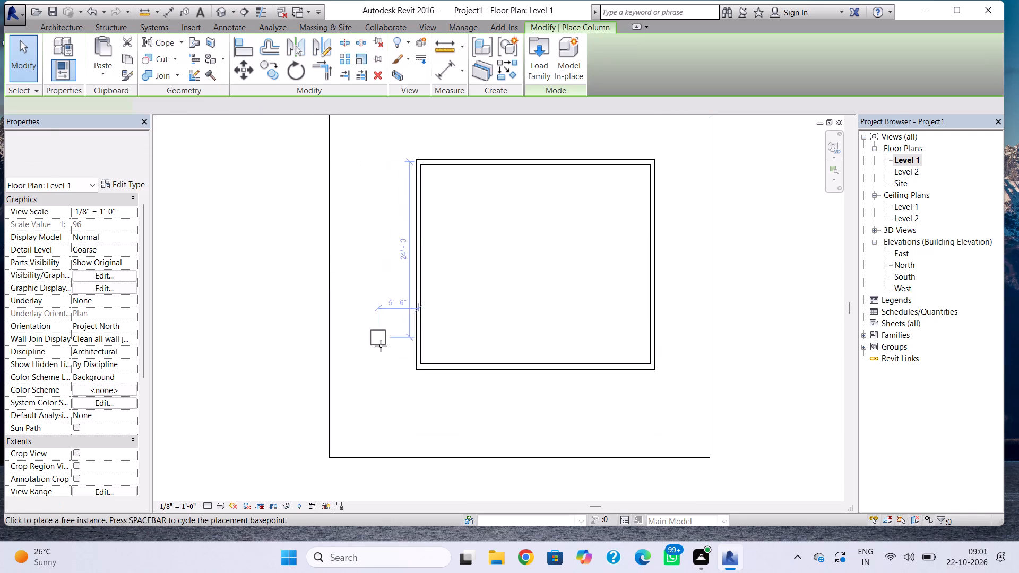
click(397, 378)
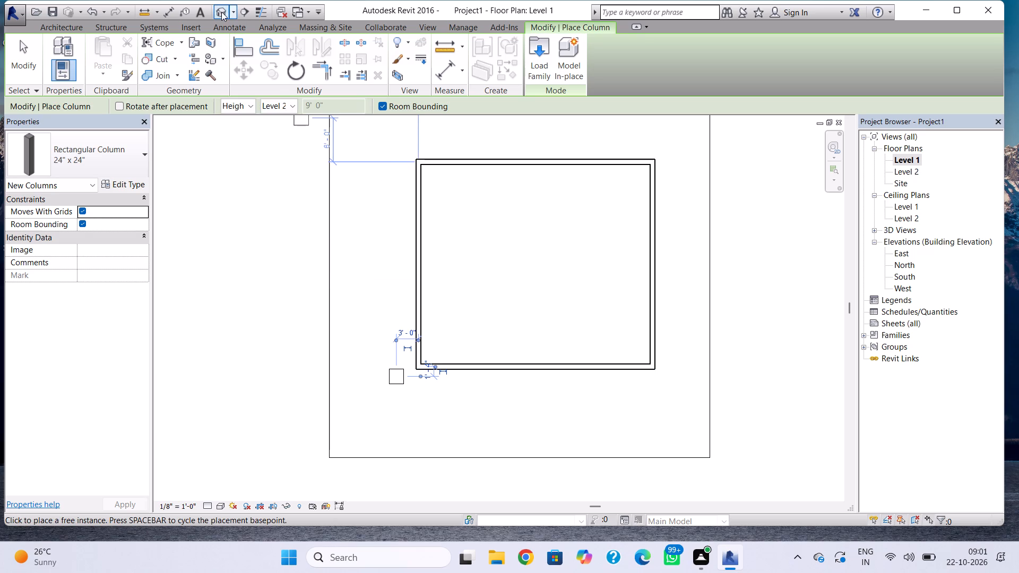
click(221, 12)
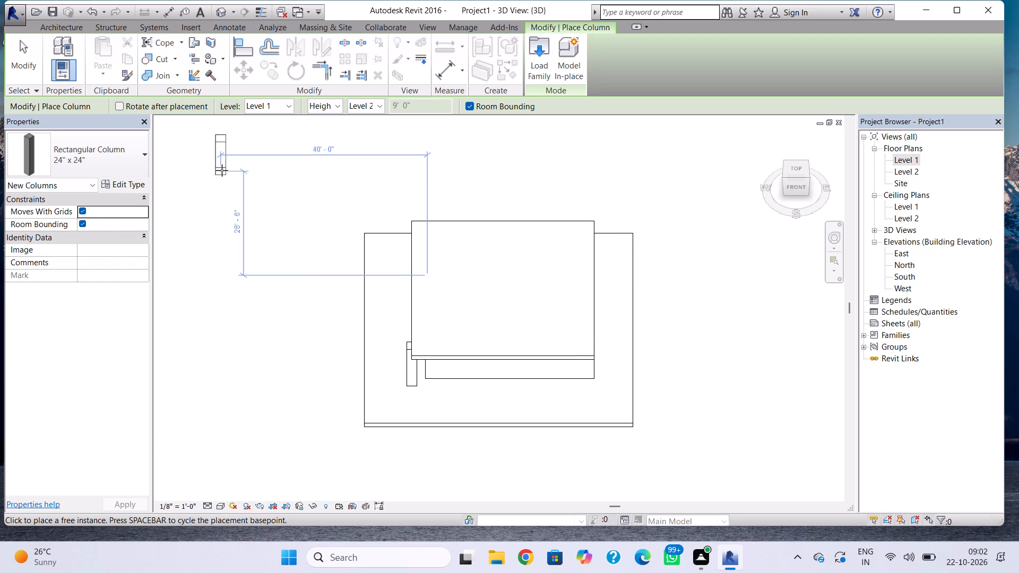
key(Escape)
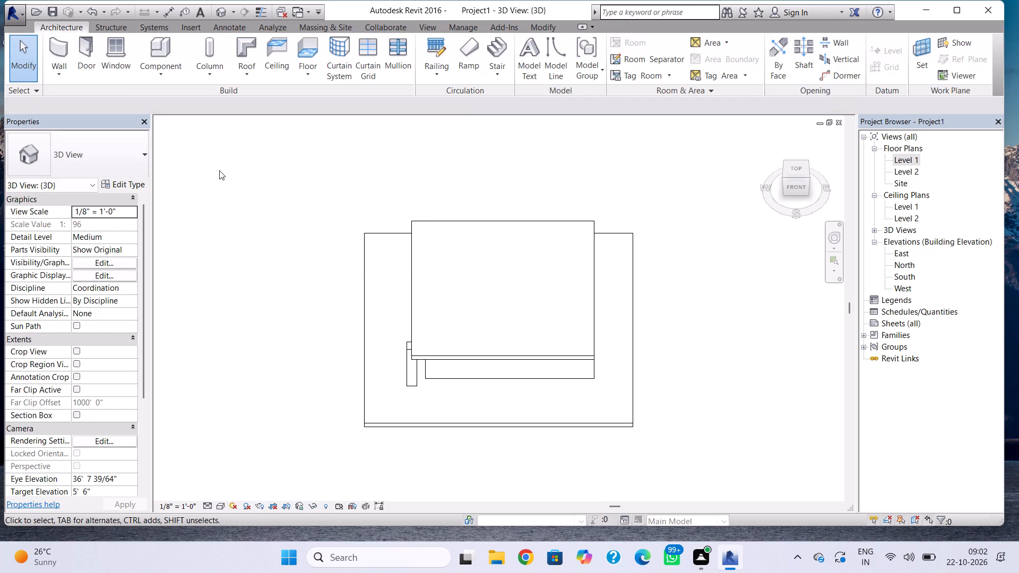
In the 3D view, nudge the column east and south to about 1'-6" from the west wall and 3'-10" from the south wall.
click(407, 365)
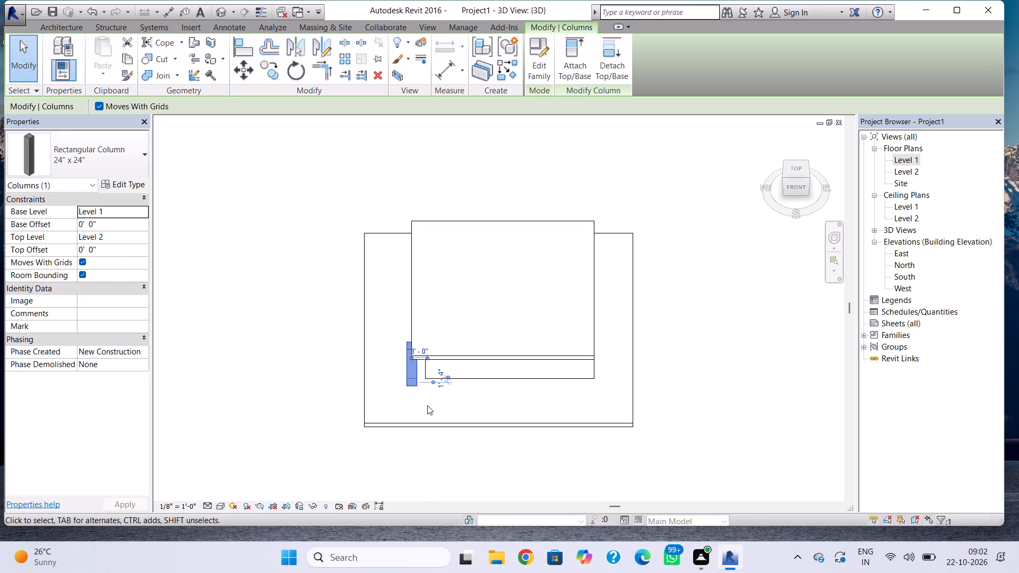
drag(797, 192, 799, 162)
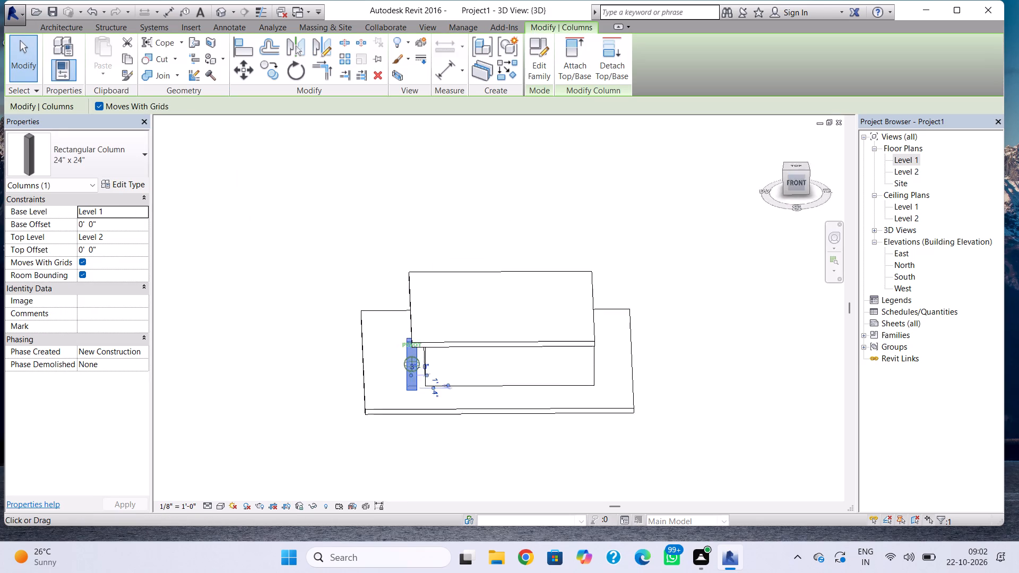
drag(799, 162, 154, 274)
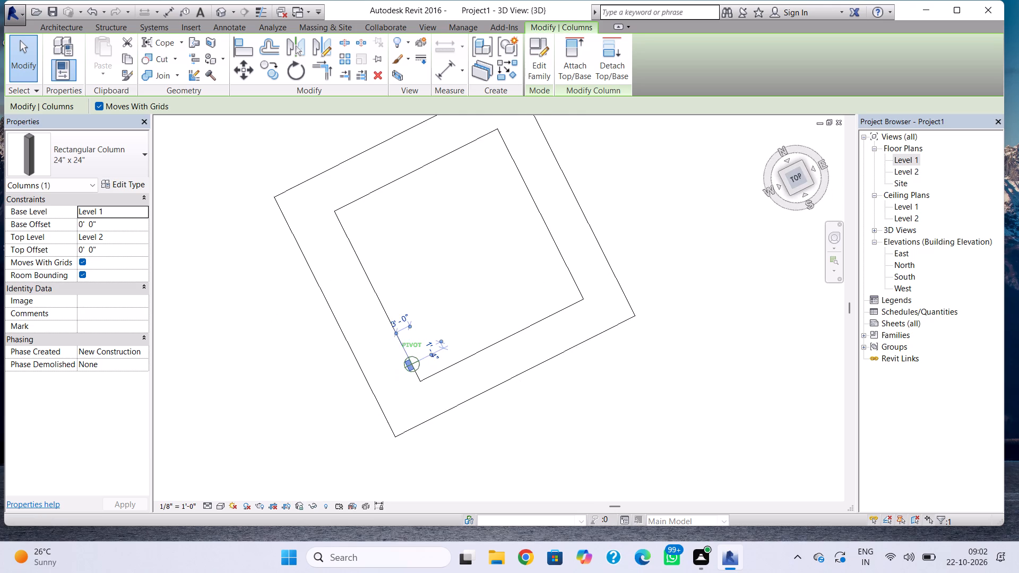
drag(154, 274, 837, 279)
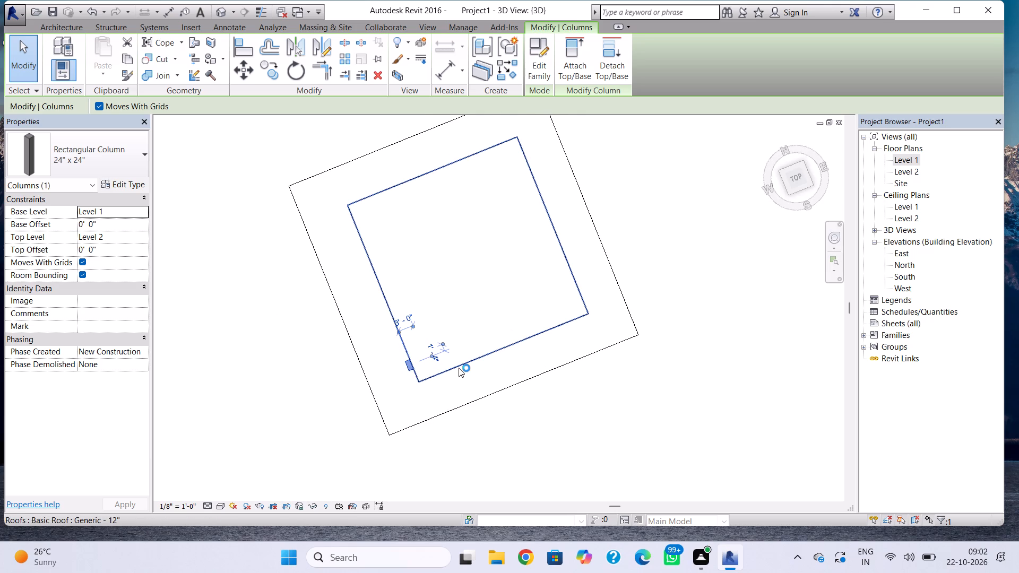
key(Right)
key(Right)
key(Right)
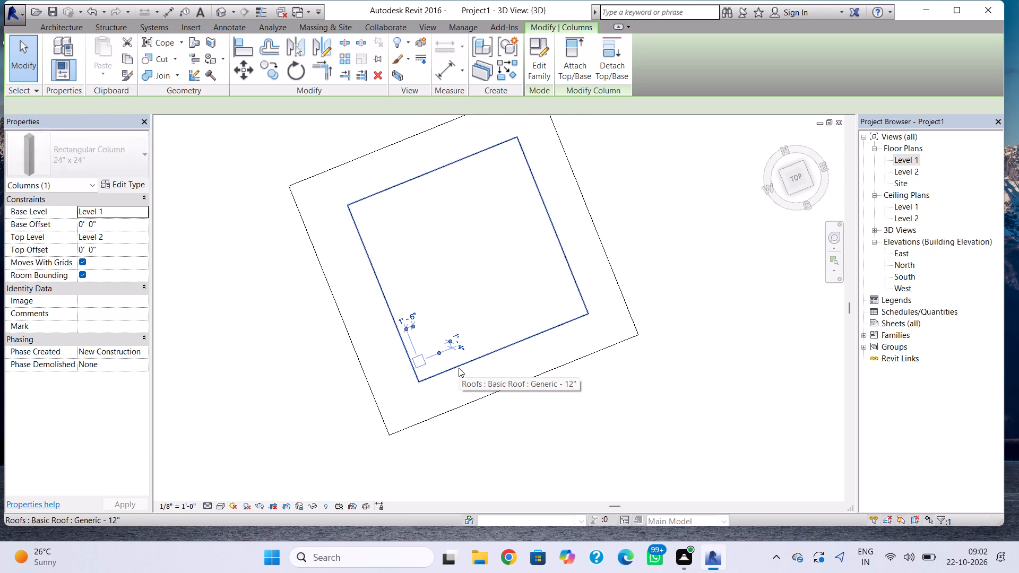
key(Down)
key(Down)
key(Down)
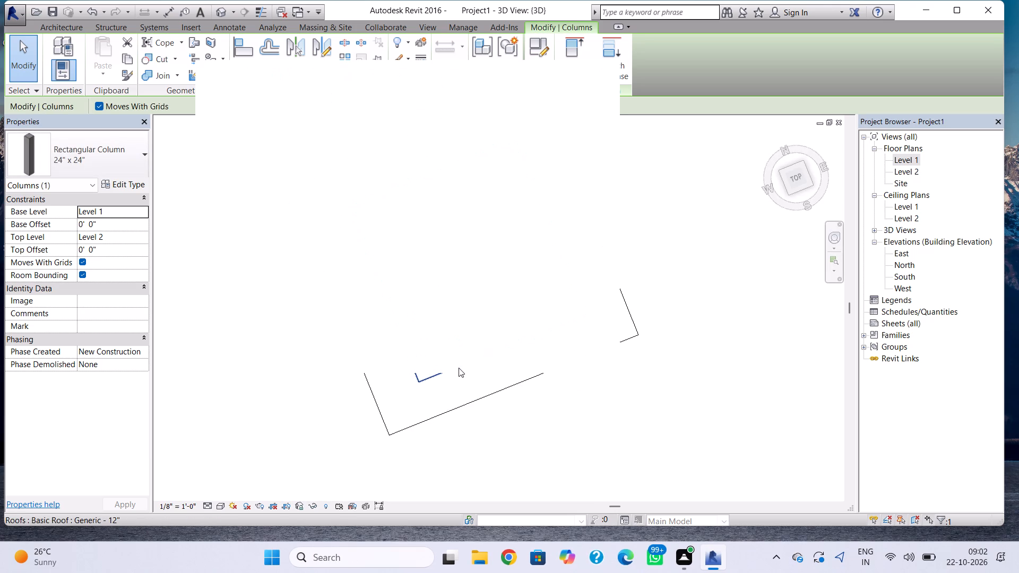
key(Down)
key(Down)
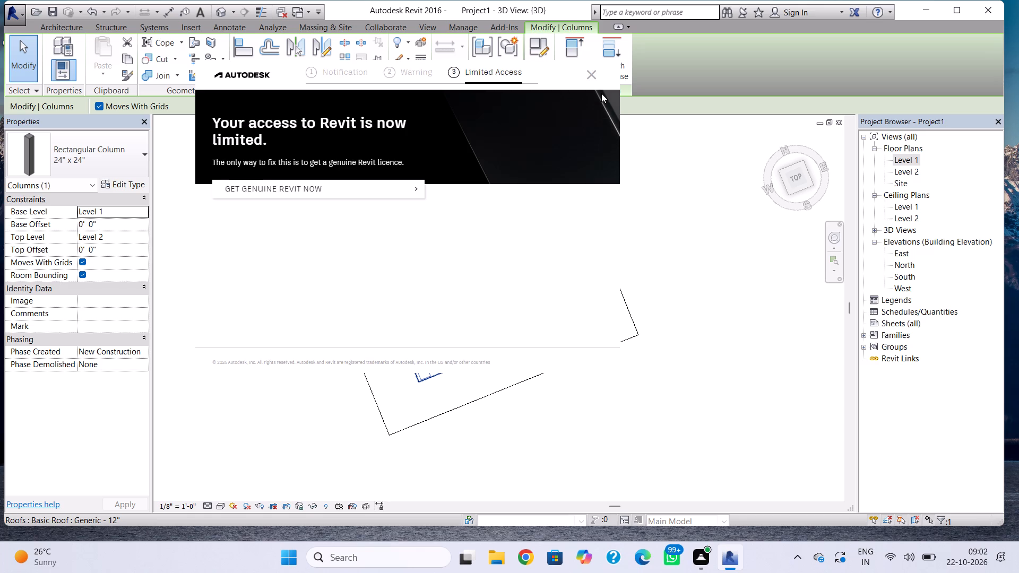
click(588, 75)
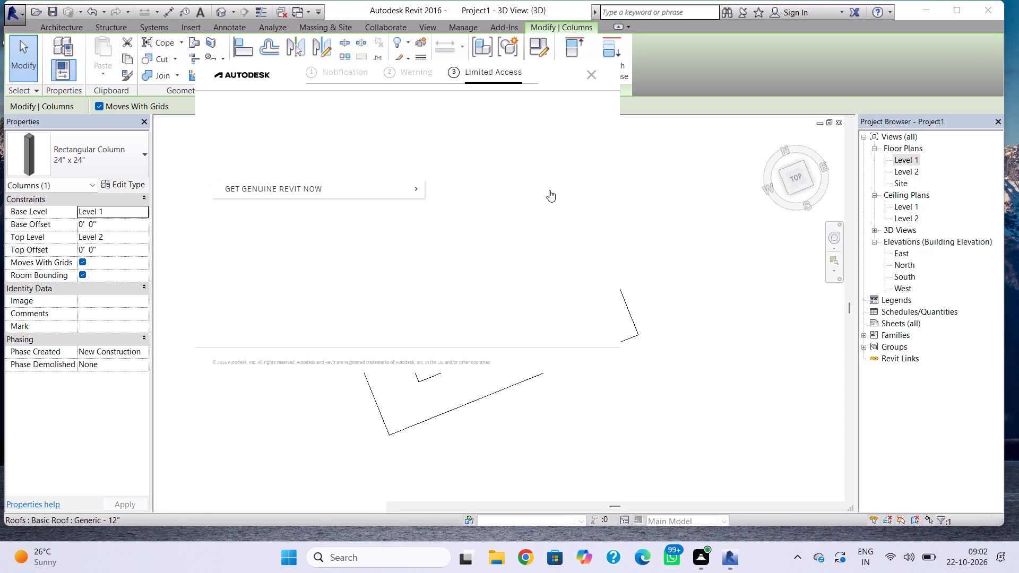
Nudge the column north and east to about 2'-2" from the south wall and 31'-5" from the east wall.
scroll(420, 404, up, 2)
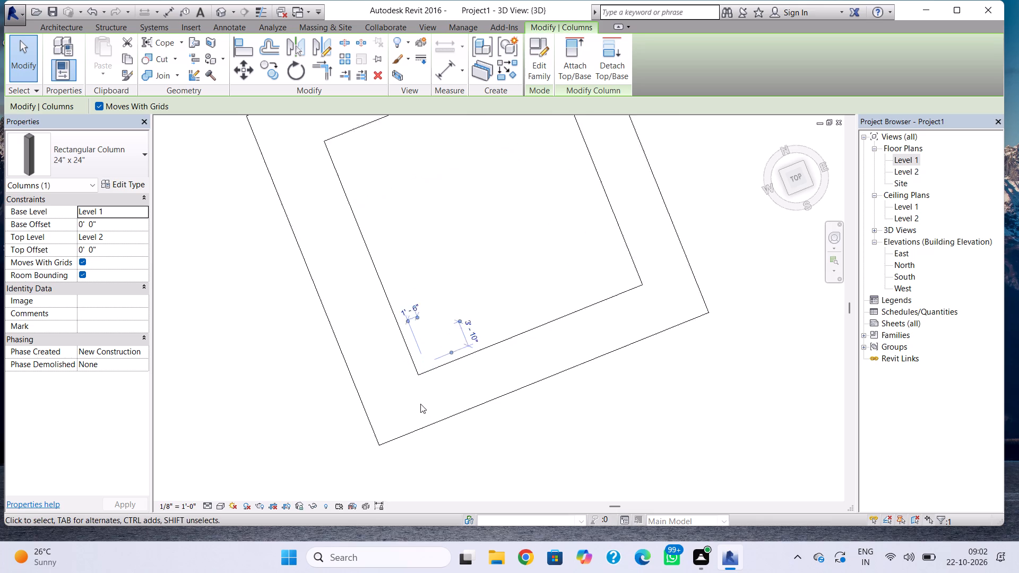
scroll(420, 404, up, 1)
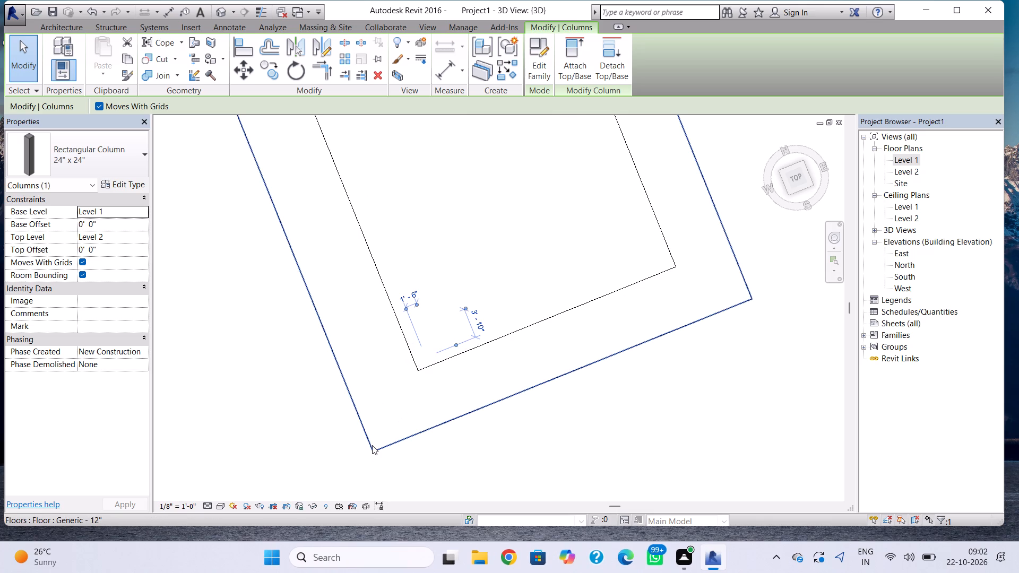
key(Right)
key(Up)
key(Up)
key(Up)
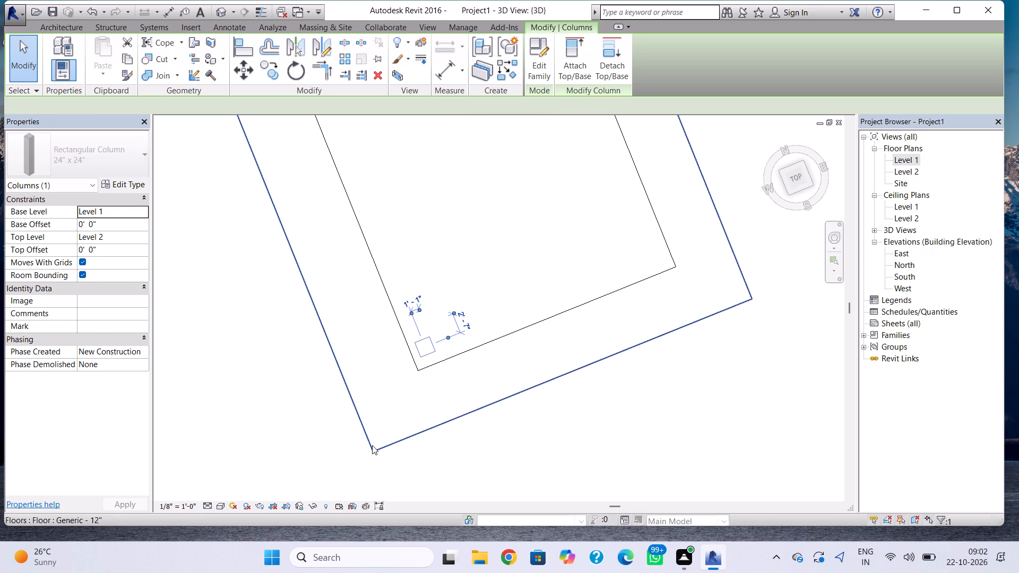
key(Right)
key(Right)
key(Right)
key(Up)
key(Right)
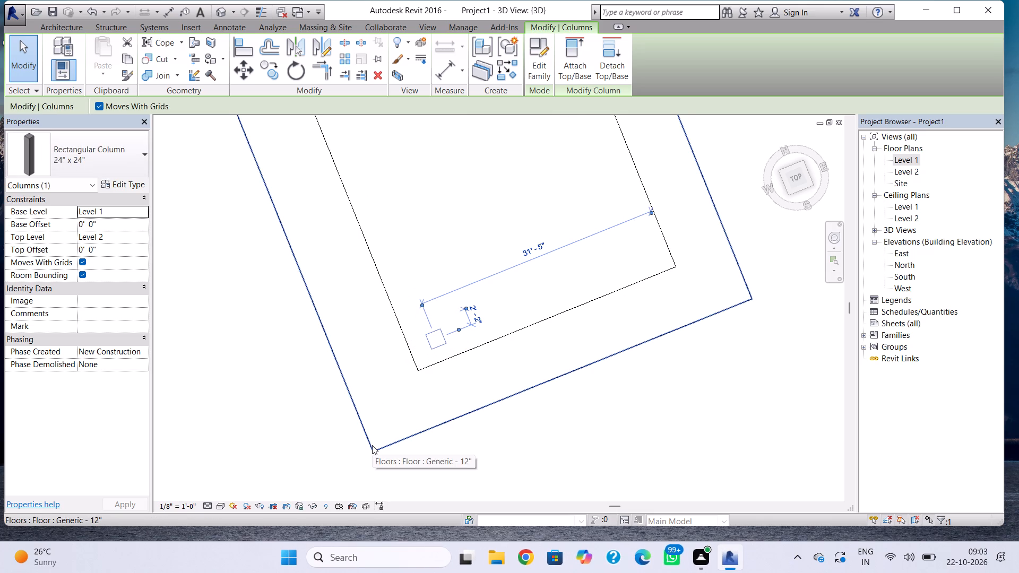
click(338, 390)
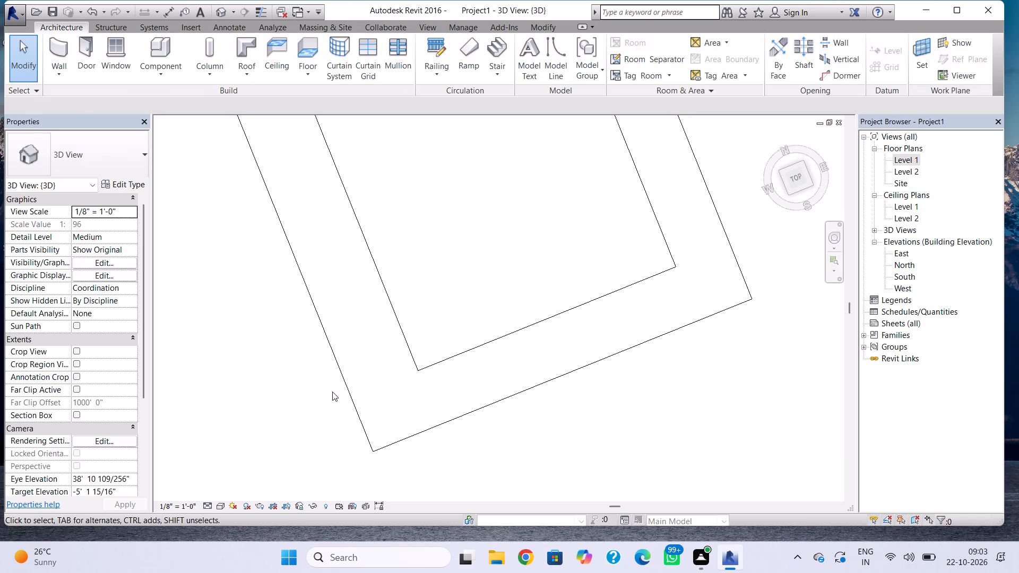
drag(806, 194, 806, 193)
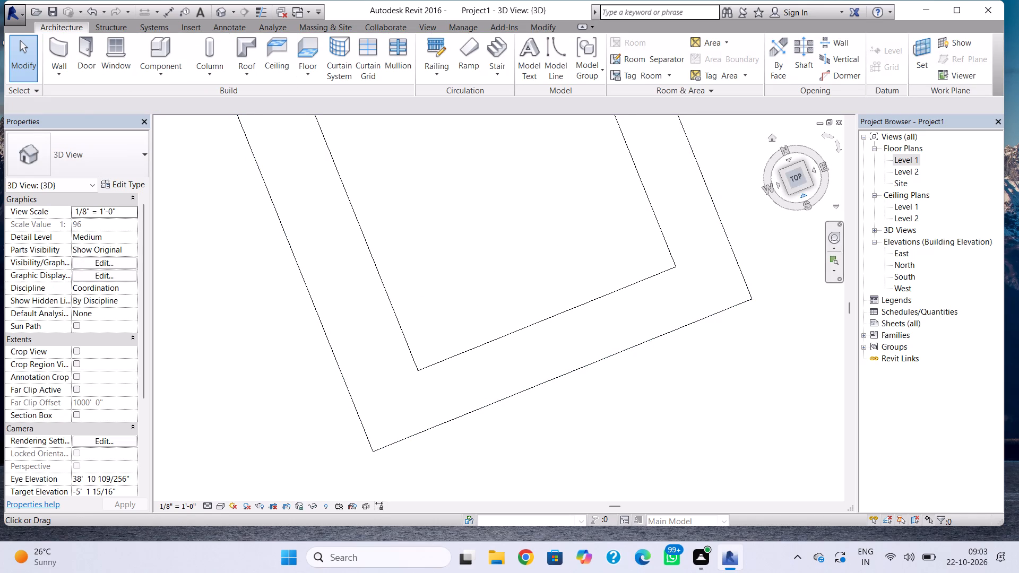
drag(806, 193, 806, 194)
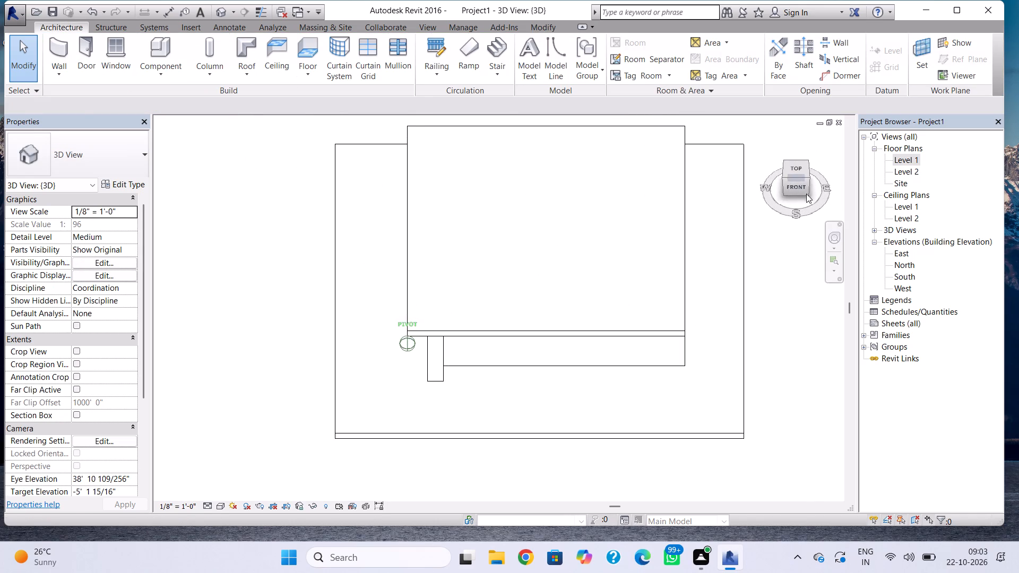
drag(806, 194, 755, 135)
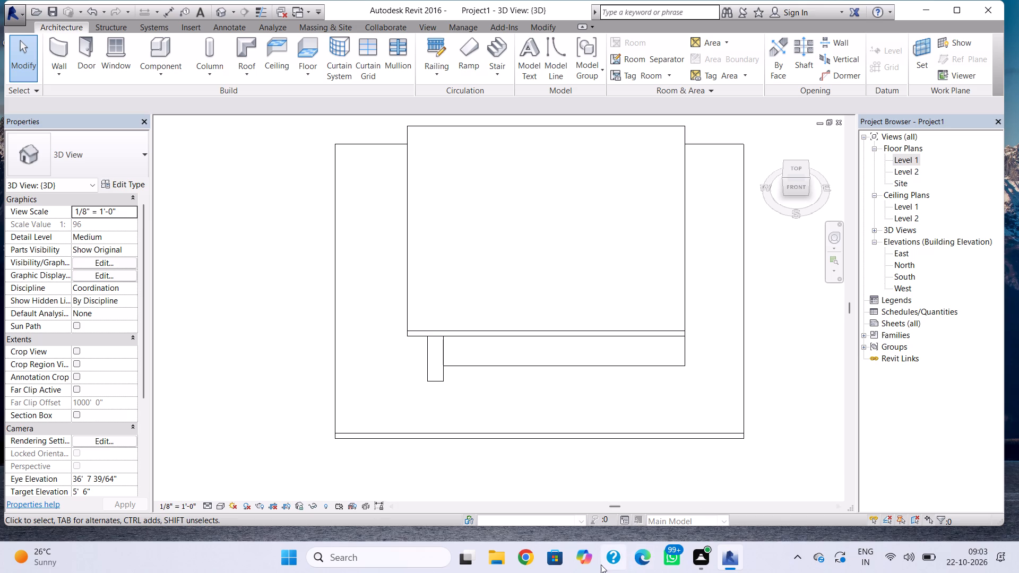
On Level 1, draw two Generic - 8" walls, 20' high, from the west wall 12' east, turning 12'-6" south to the south wall.
double_click(906, 159)
middle_drag(640, 377, 641, 412)
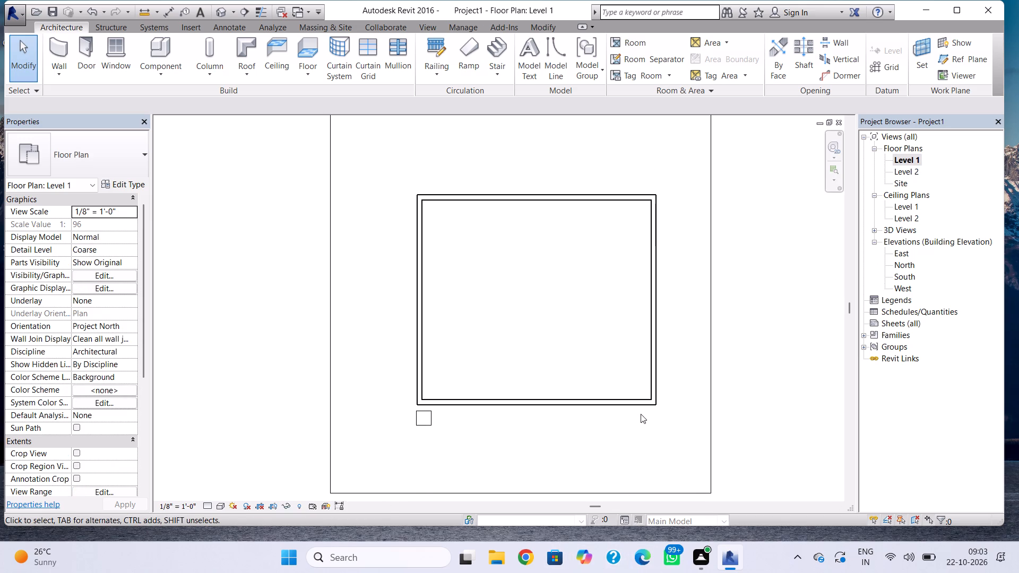
click(64, 49)
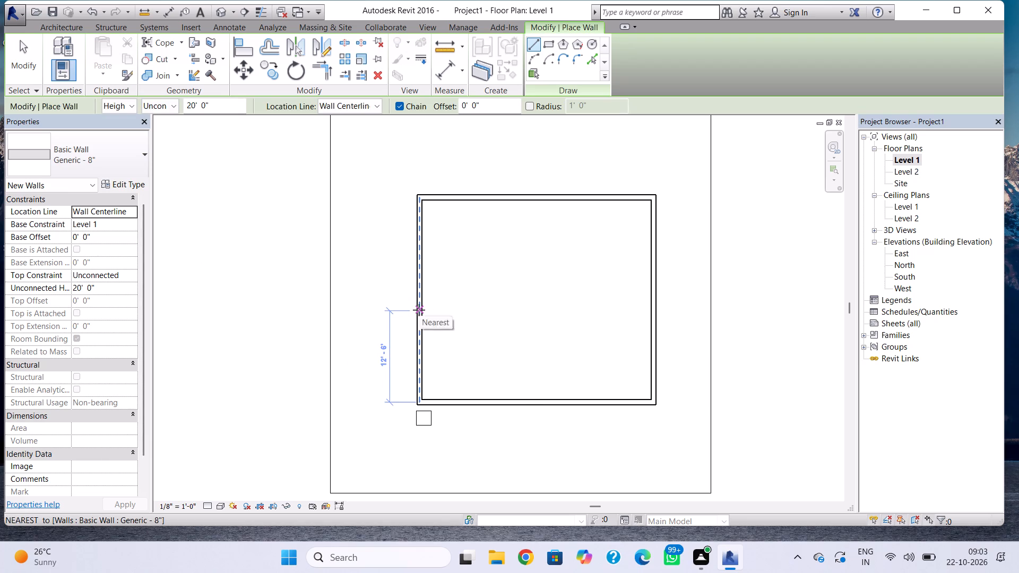
click(419, 310)
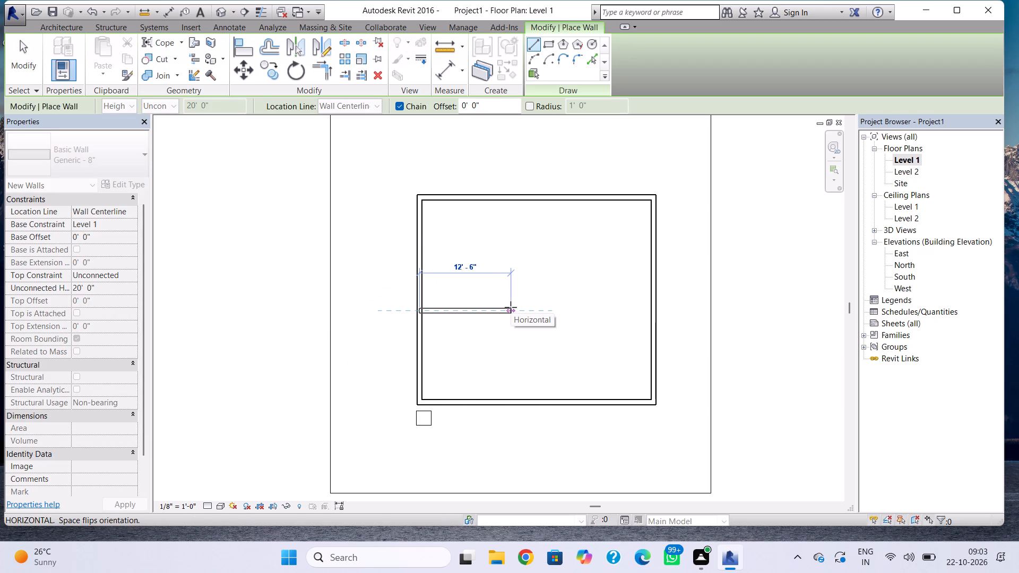
click(507, 308)
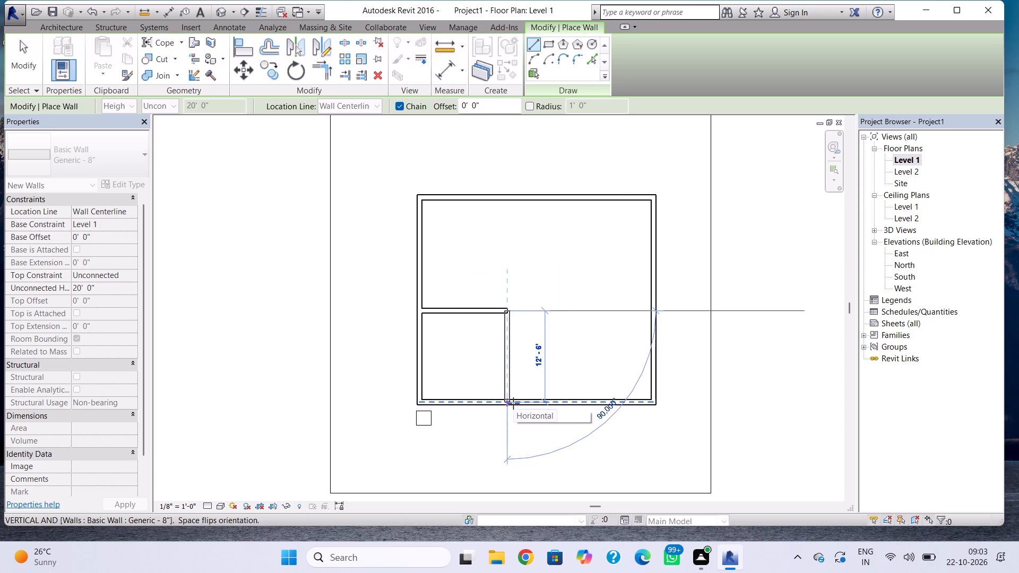
click(513, 403)
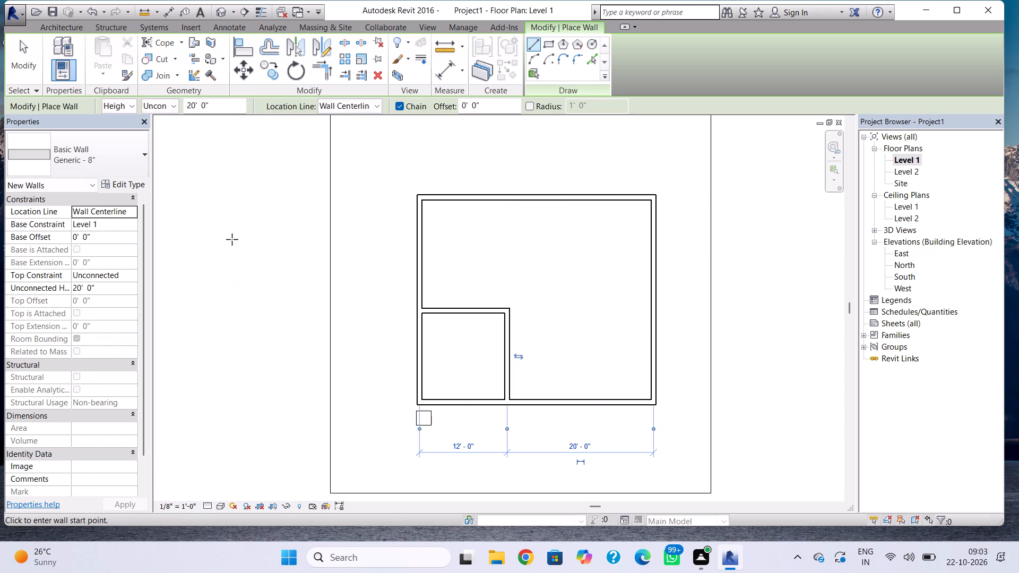
key(Escape)
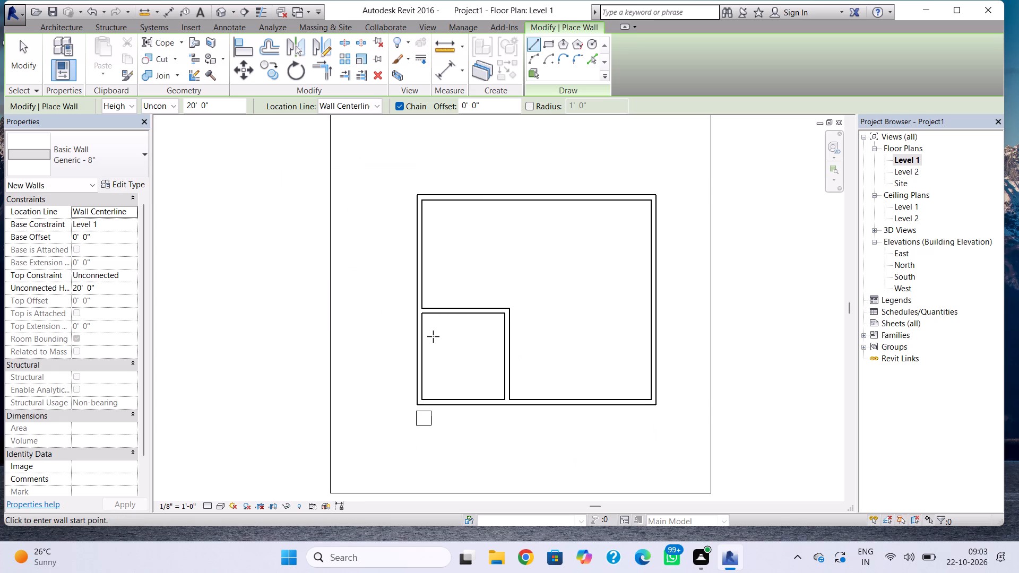
key(Escape)
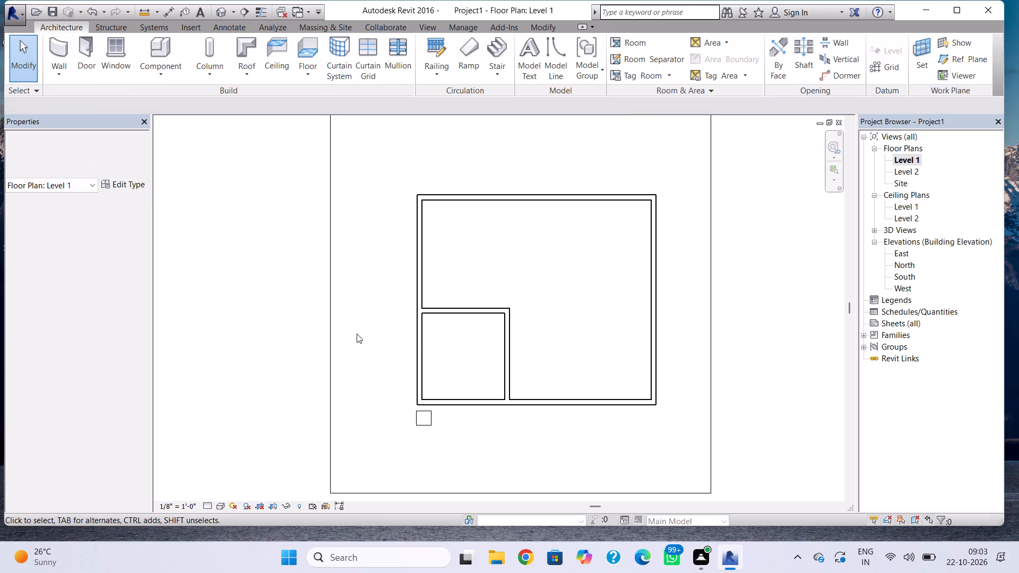
Shorten the west wall from its south end to meet the new east-west wall, leaving it about 15'-6" long.
click(422, 381)
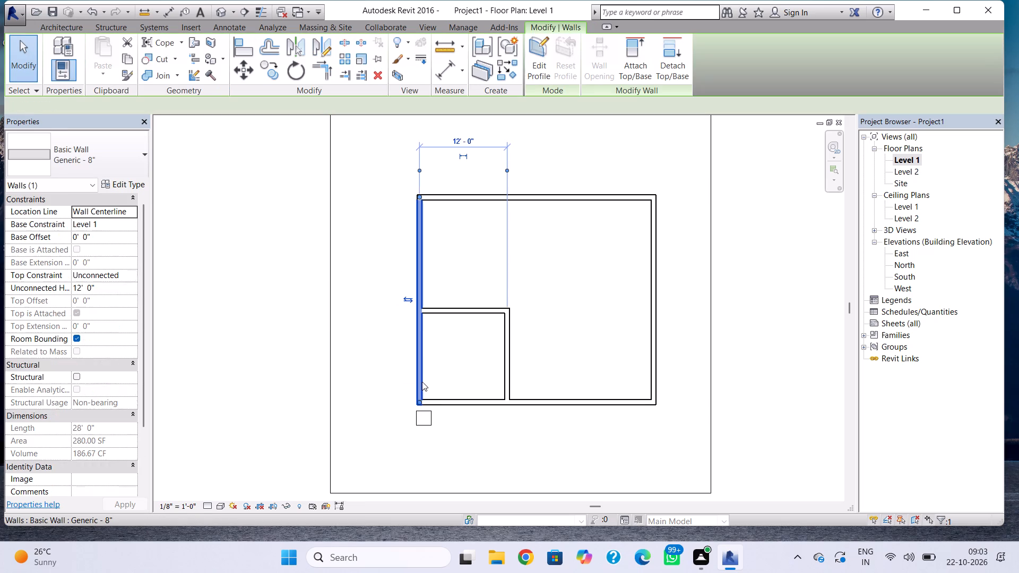
scroll(424, 401, up, 8)
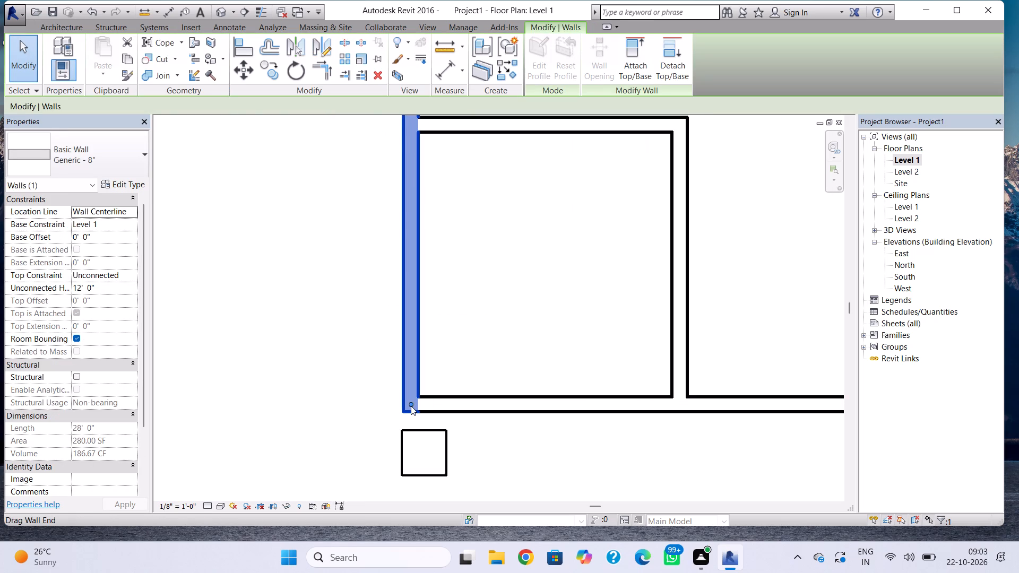
drag(411, 406, 409, 353)
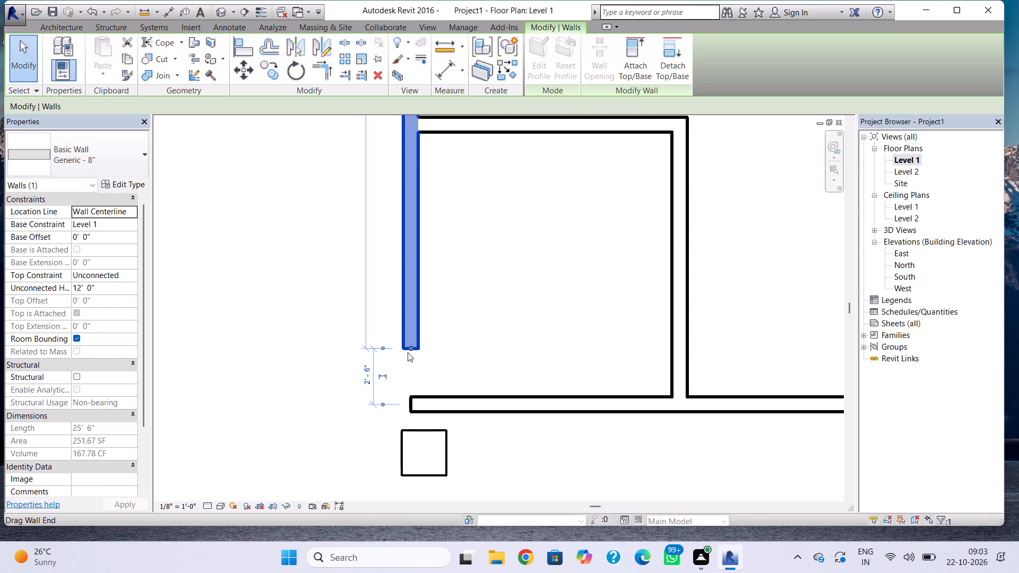
scroll(408, 356, down, 1)
middle_drag(407, 371, 406, 430)
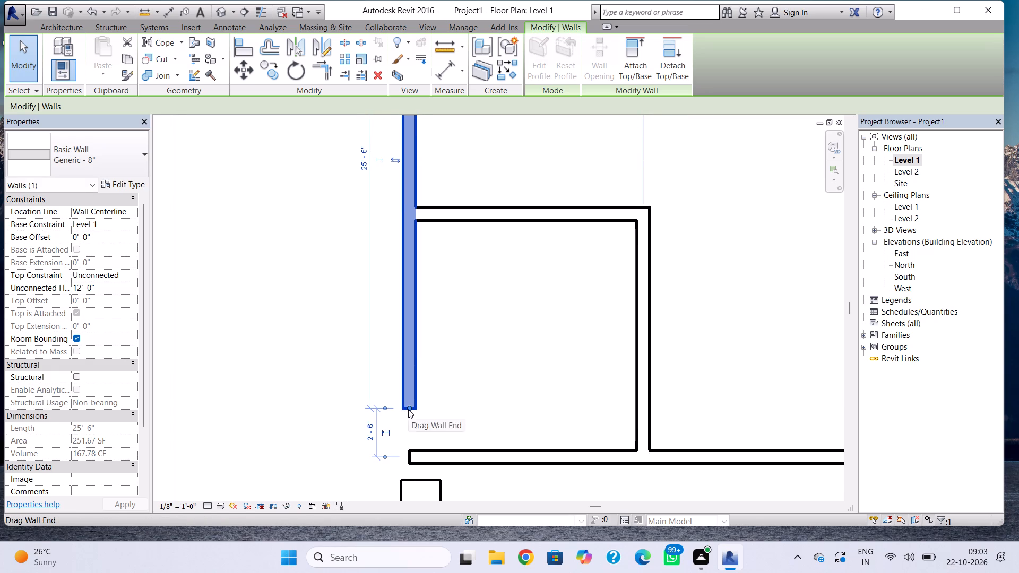
drag(408, 409, 407, 241)
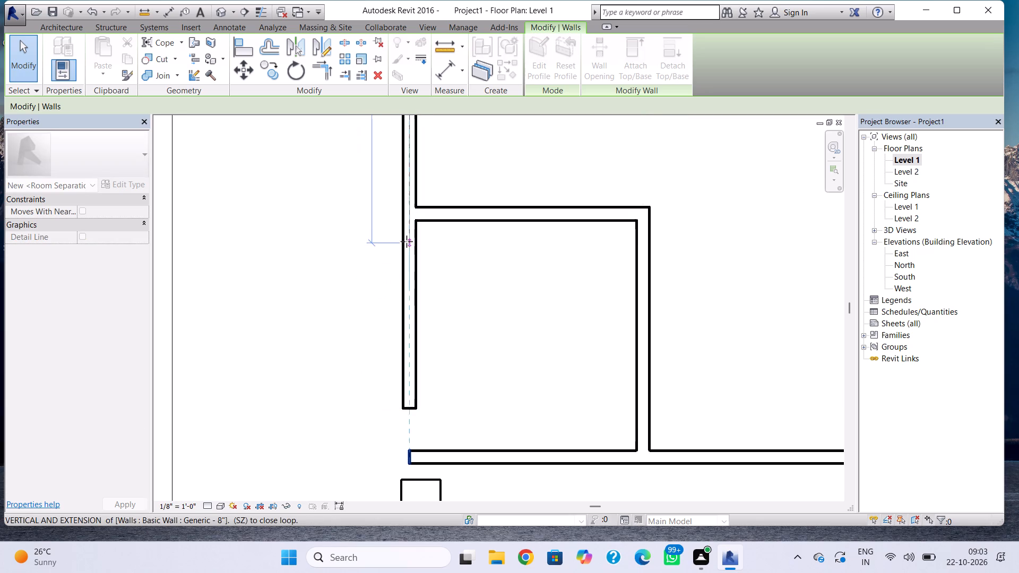
drag(407, 241, 410, 217)
scroll(415, 377, down, 1)
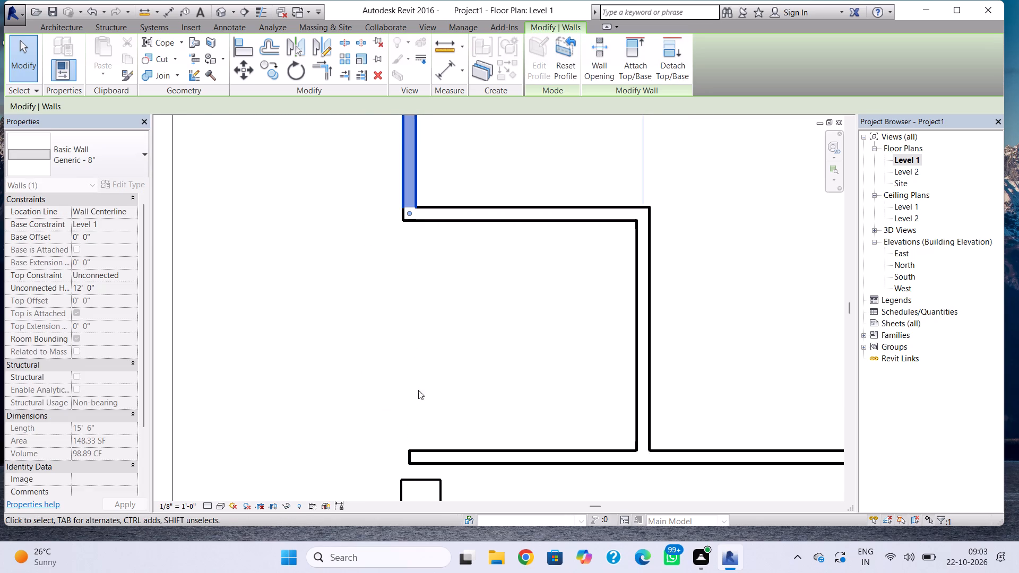
scroll(418, 390, down, 1)
middle_drag(420, 399, 360, 244)
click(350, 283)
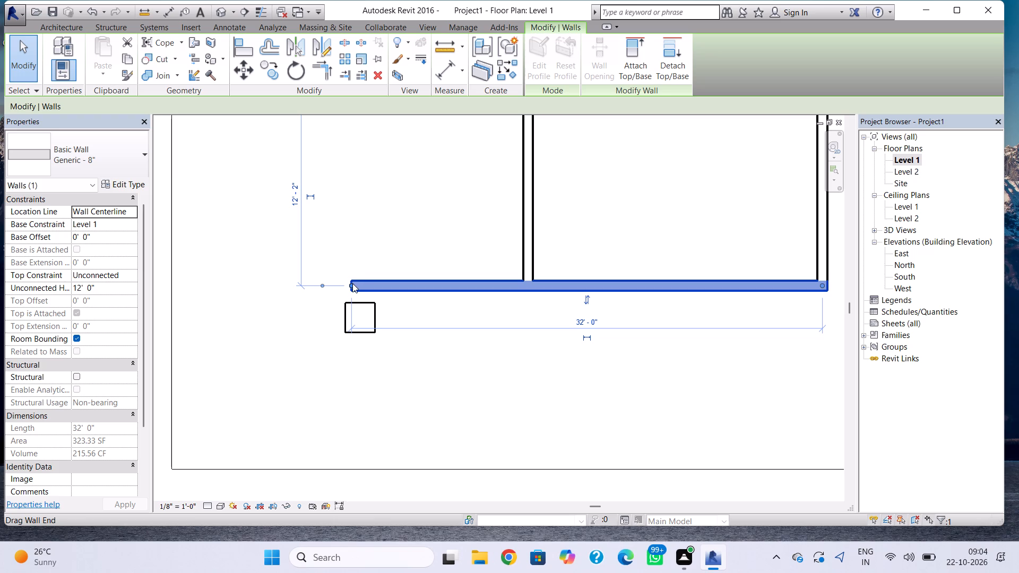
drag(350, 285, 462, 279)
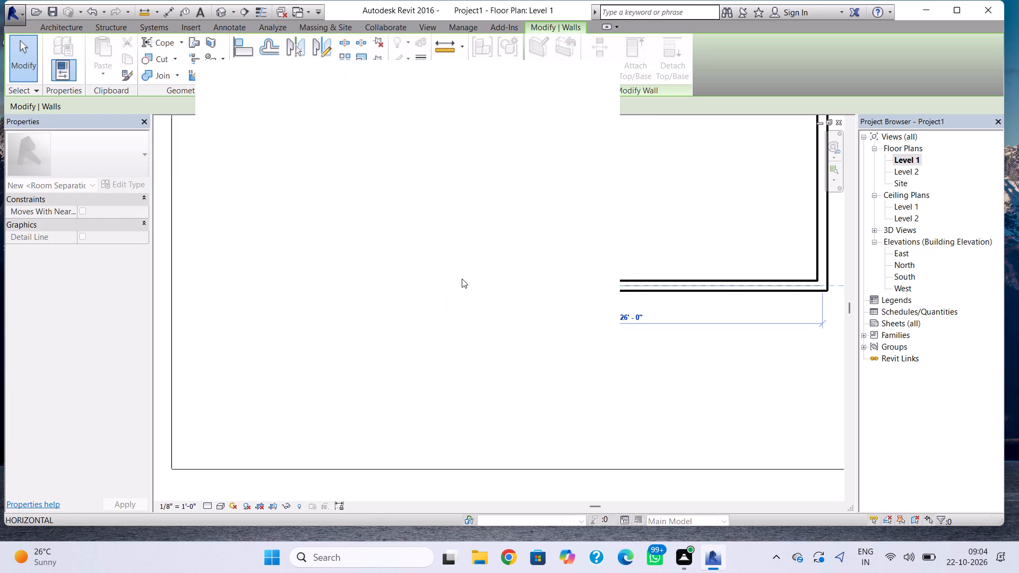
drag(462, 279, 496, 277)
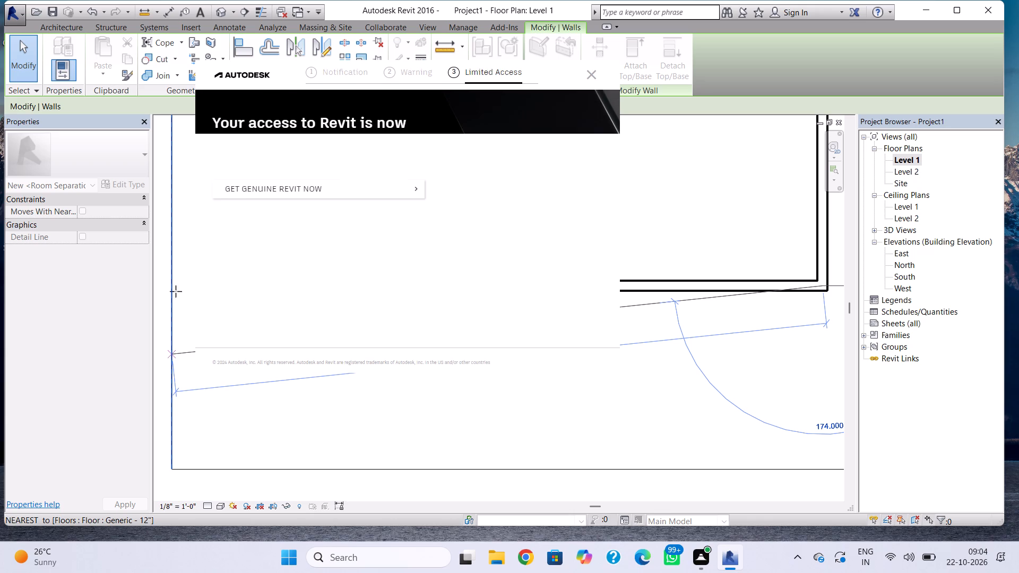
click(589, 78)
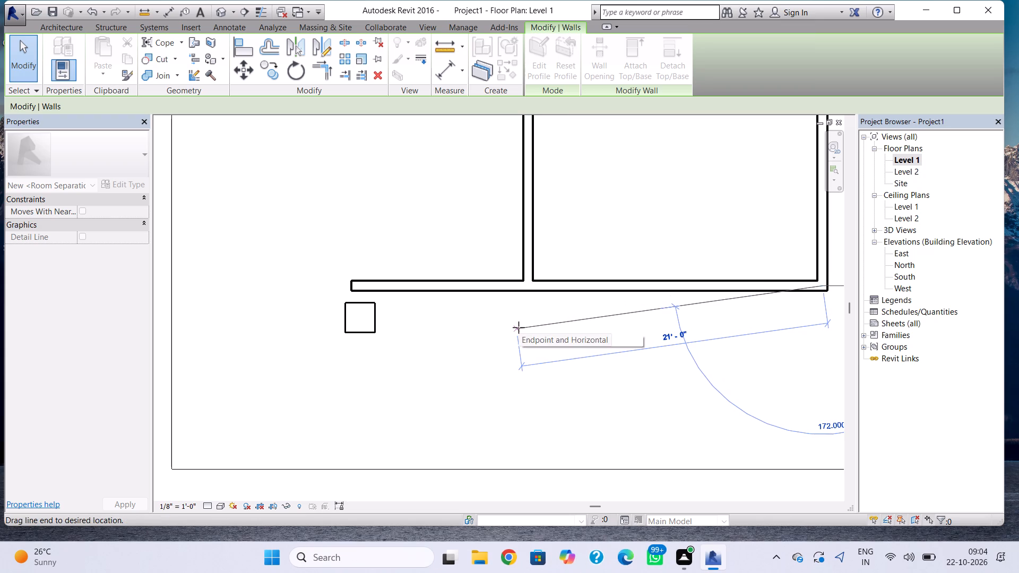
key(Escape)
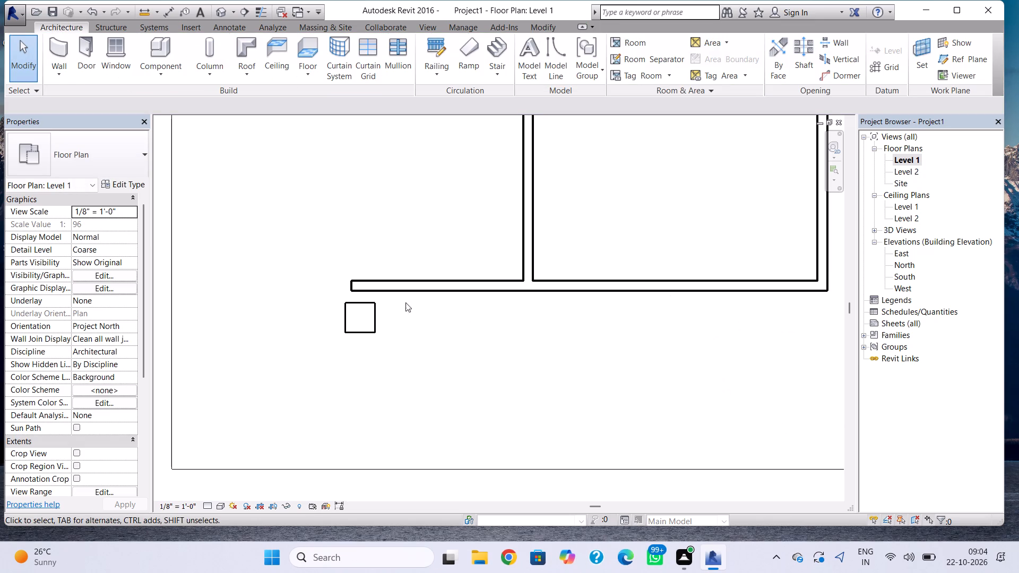
Shorten the south wall from its west end to meet the new north-south wall, leaving it 20' long.
click(365, 287)
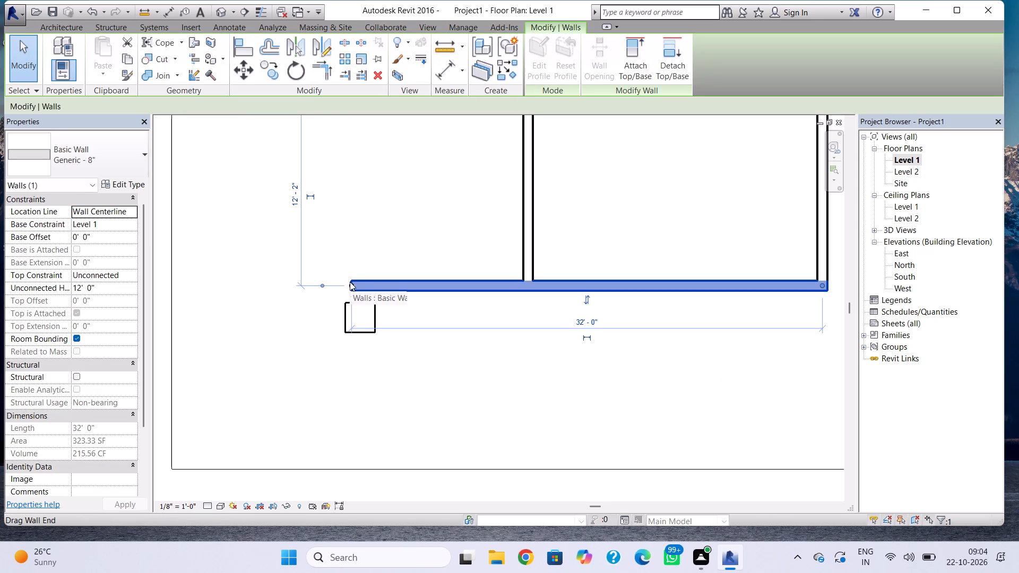
drag(350, 282, 518, 280)
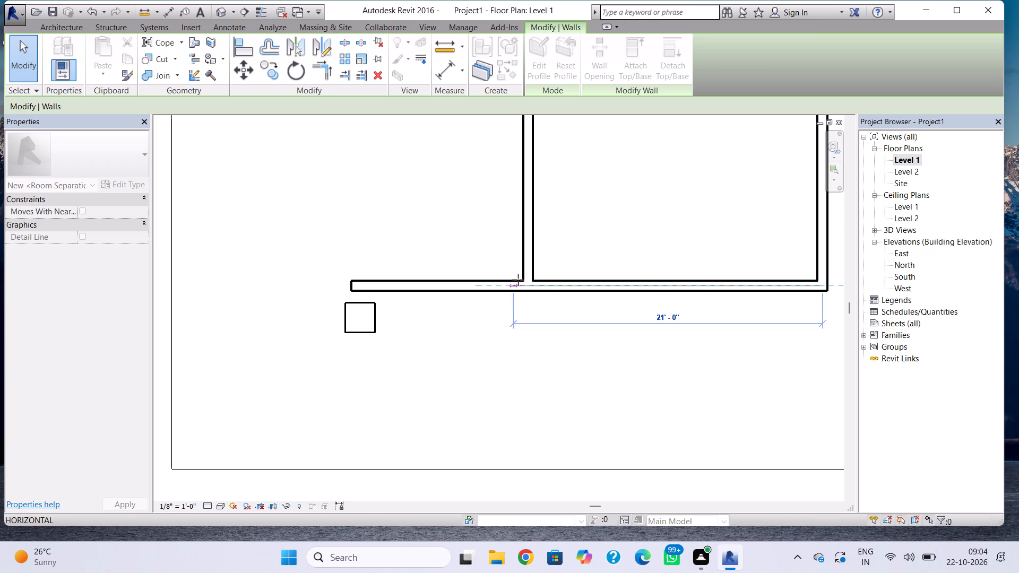
drag(518, 280, 524, 281)
scroll(468, 322, down, 2)
middle_drag(470, 326, 479, 382)
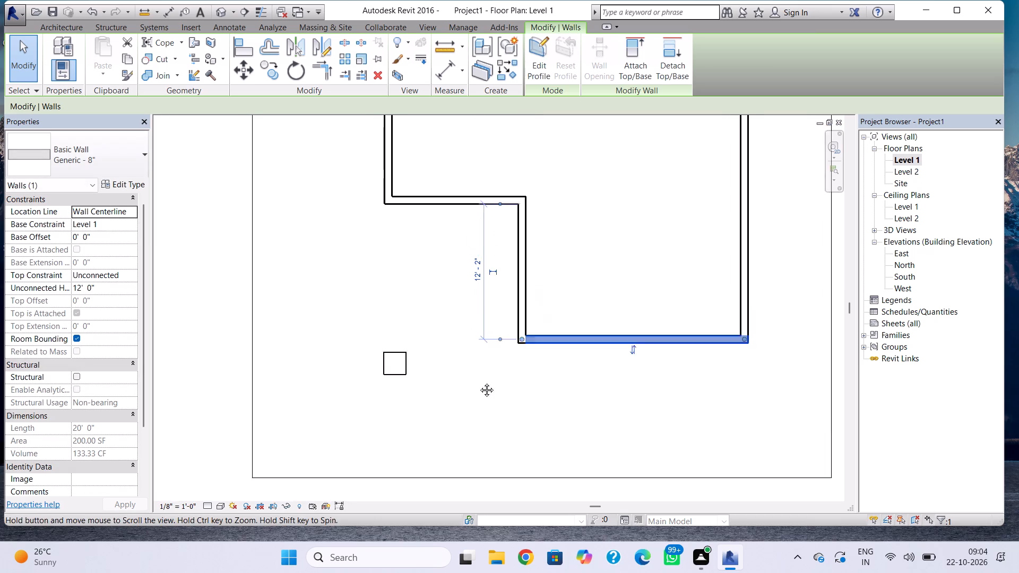
middle_drag(479, 382, 477, 398)
click(451, 345)
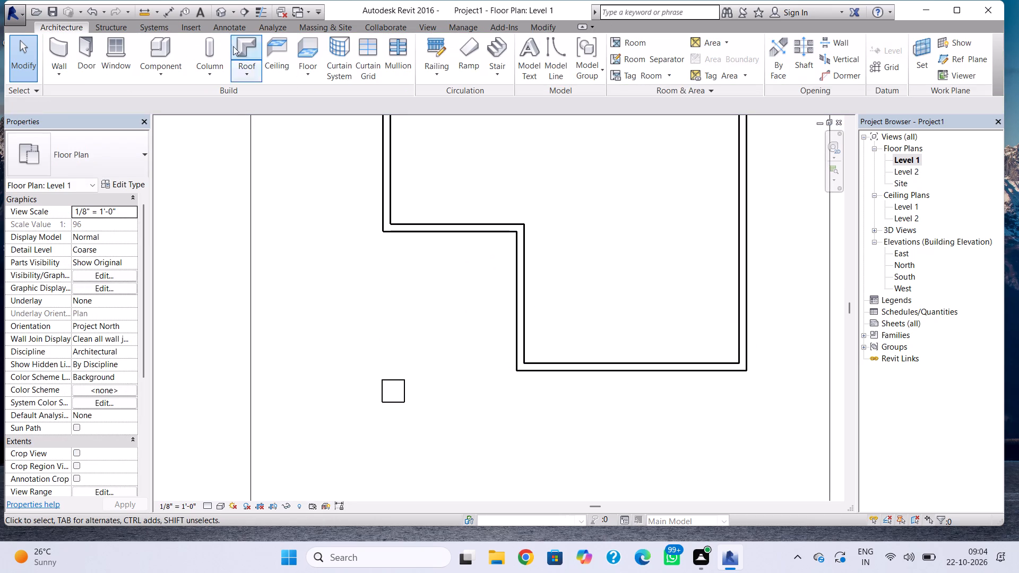
In the 3D view, set the unconnected height of the new north-south wall at the southwest recess to 12'.
click(219, 14)
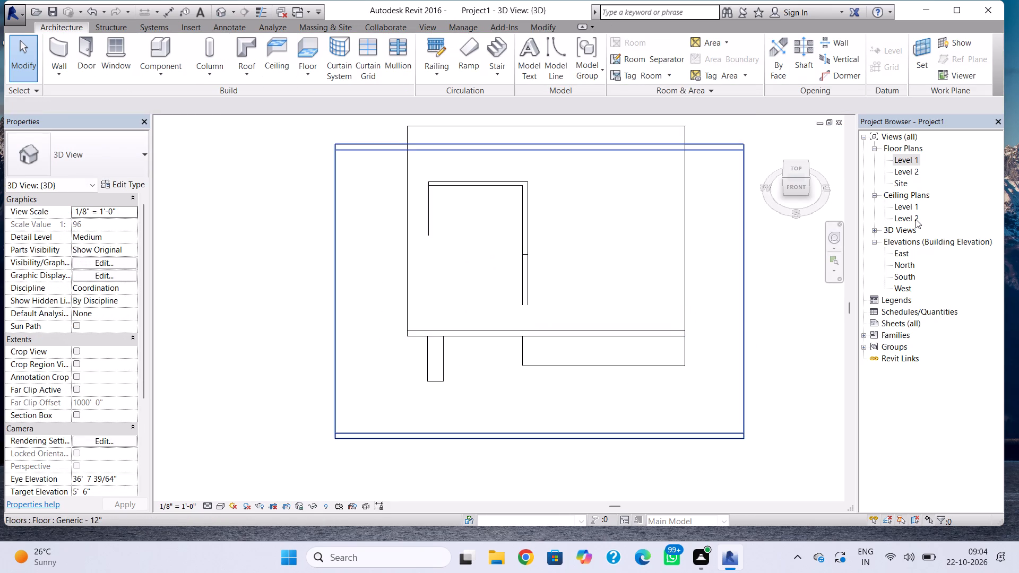
drag(798, 192, 826, 188)
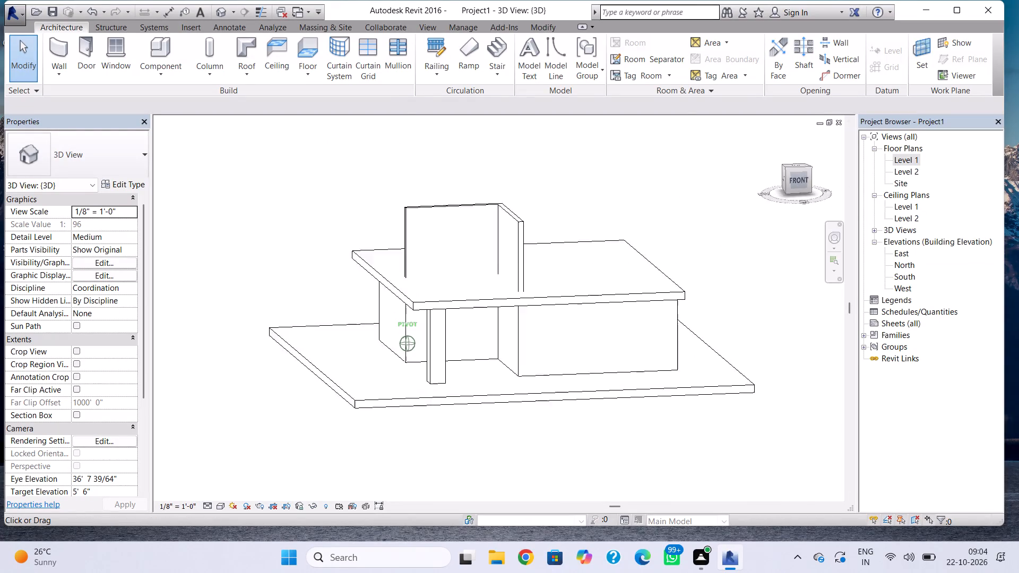
drag(826, 188, 827, 197)
click(527, 230)
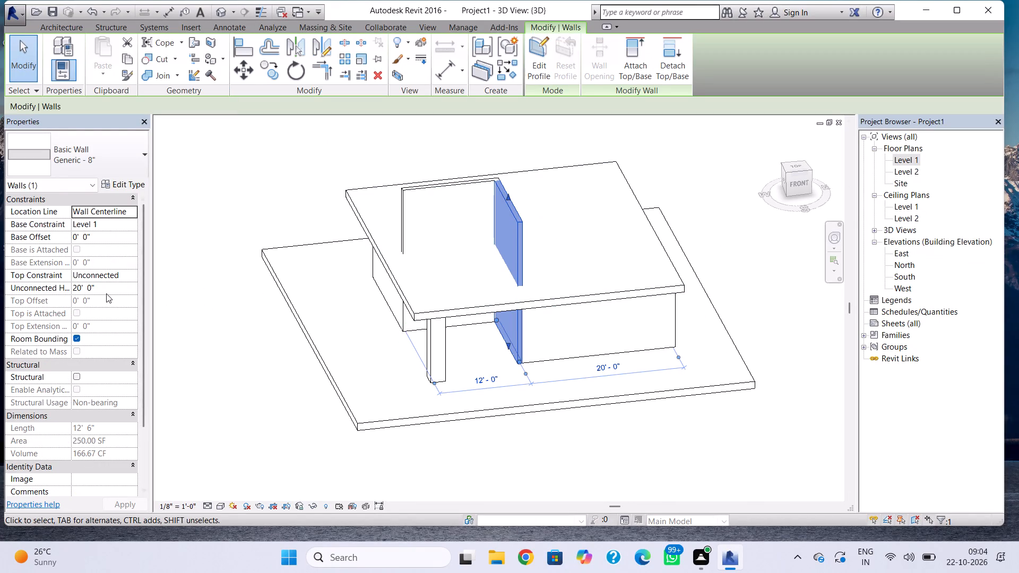
click(106, 293)
drag(106, 293, 55, 303)
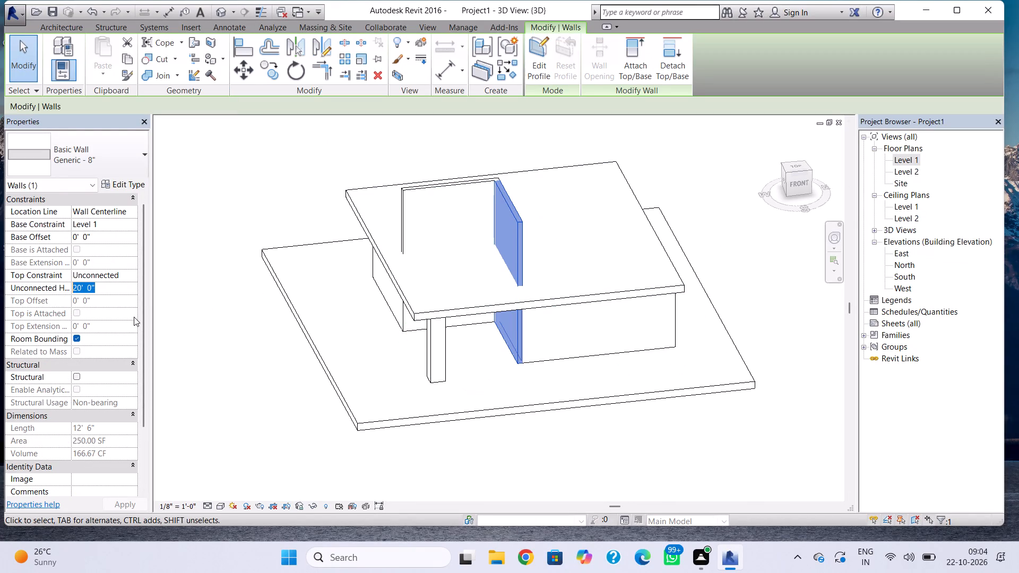
text(12')
key(Return)
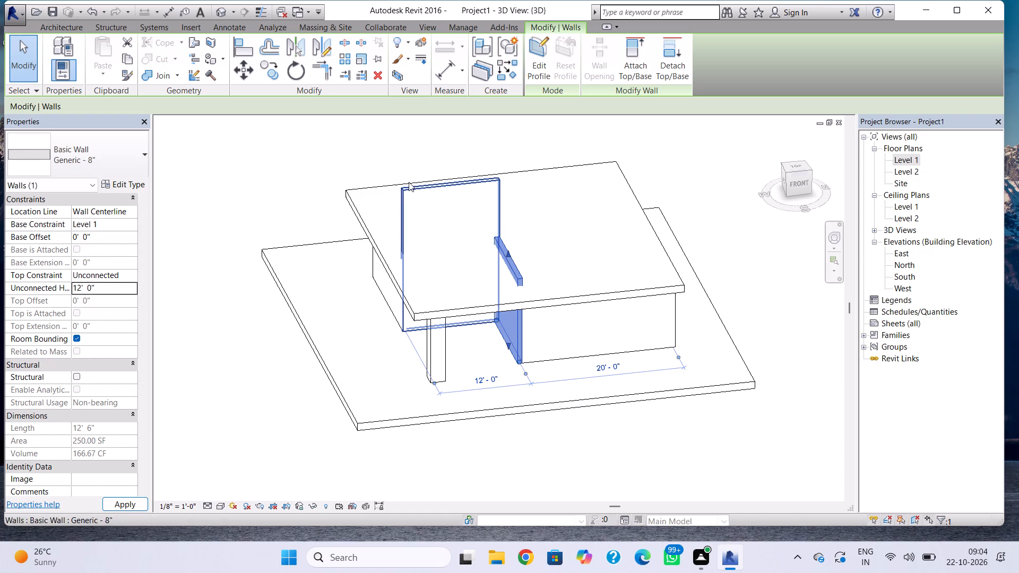
Set the unconnected height of the east-west wall at the southwest recess to 12'.
click(424, 188)
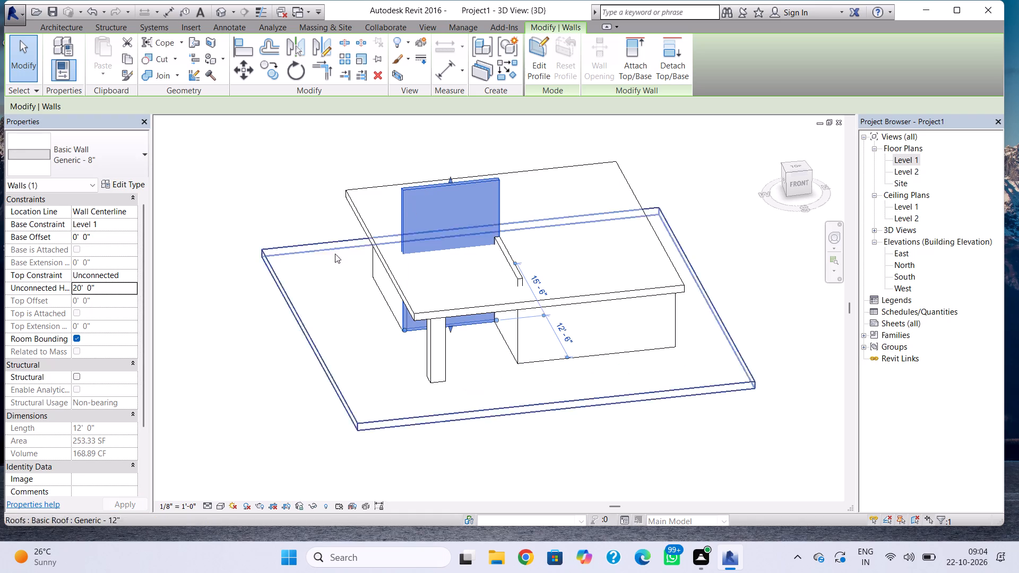
click(127, 287)
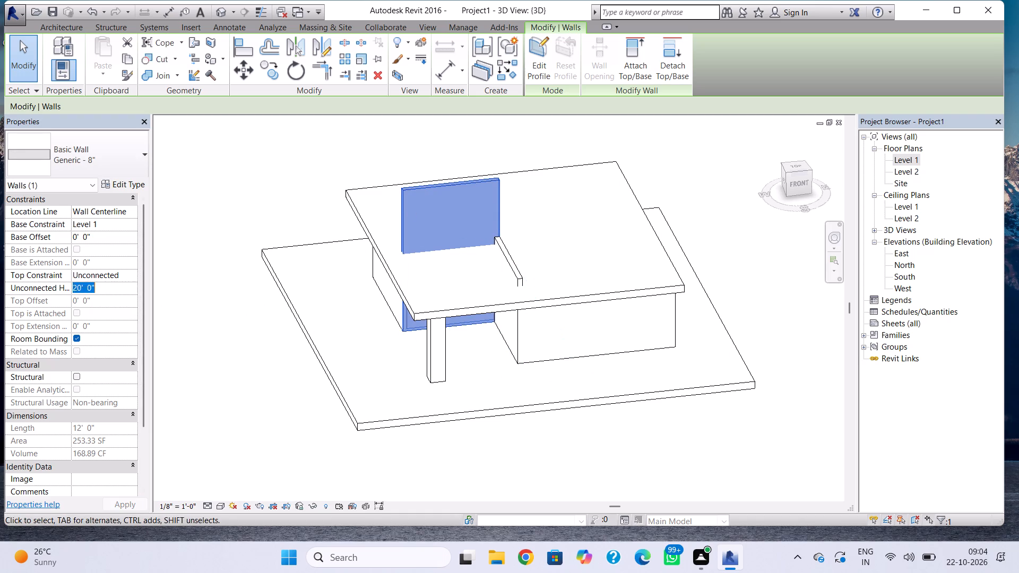
drag(127, 287, 27, 304)
text(12')
key(Return)
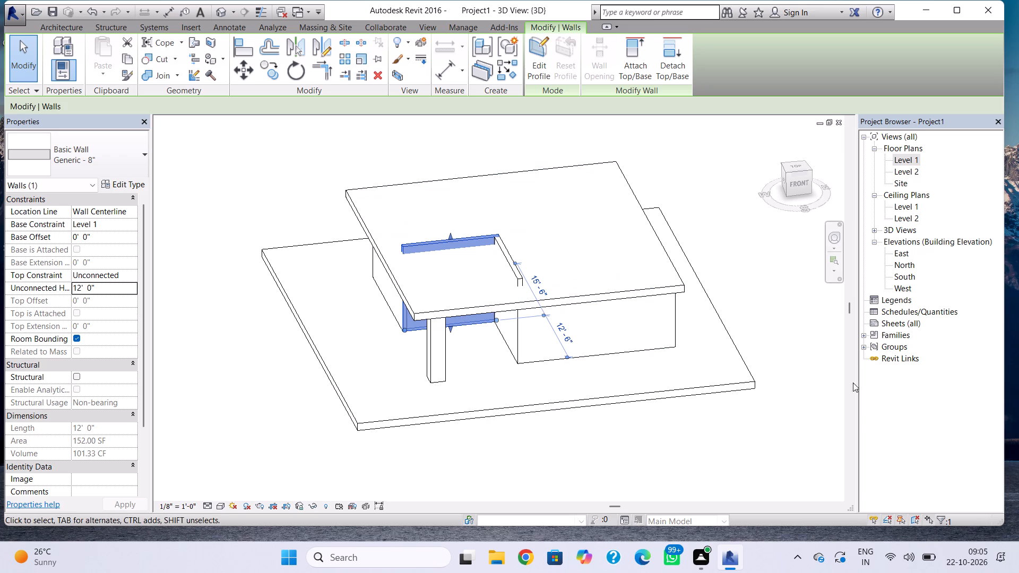
In the North elevation, set the elevation of Level 2 to 12'.
click(896, 258)
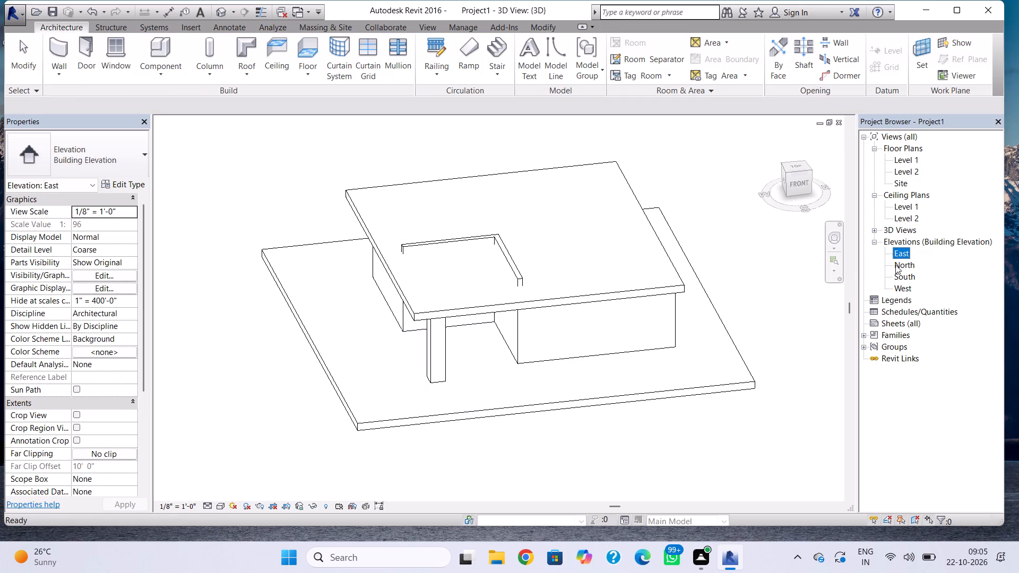
click(895, 265)
click(896, 260)
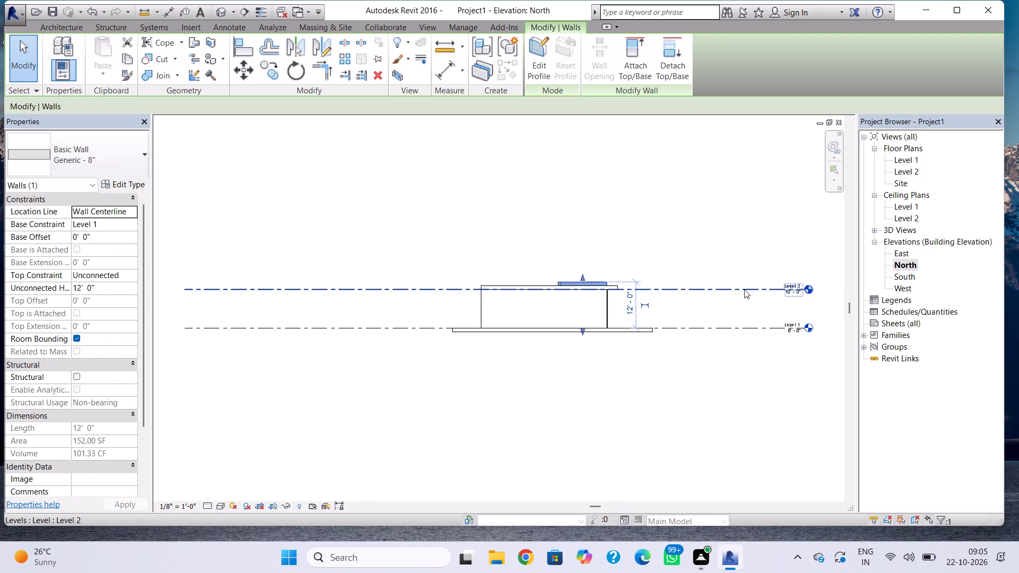
click(721, 287)
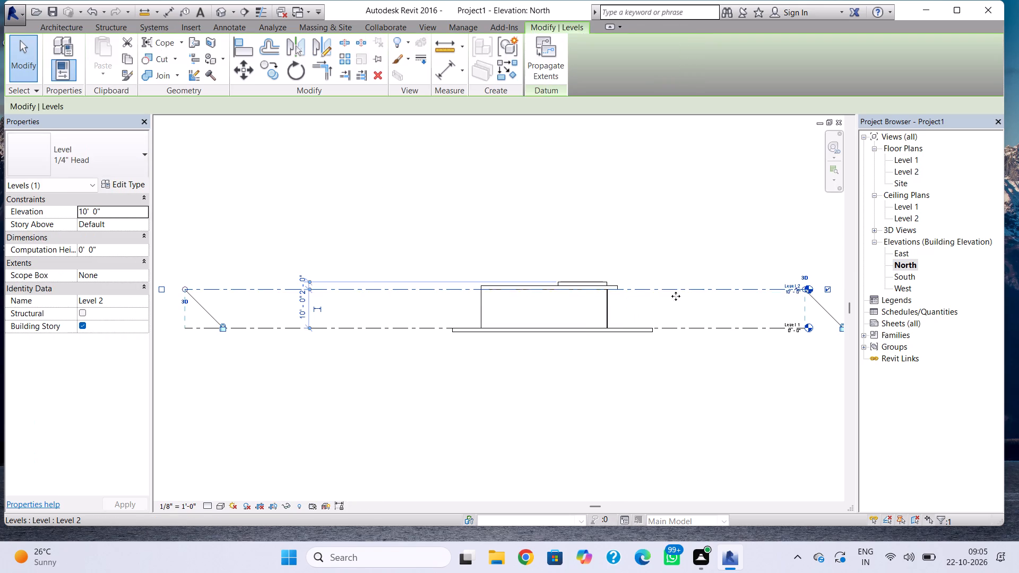
click(131, 210)
drag(131, 210, 56, 227)
text(12')
key(Return)
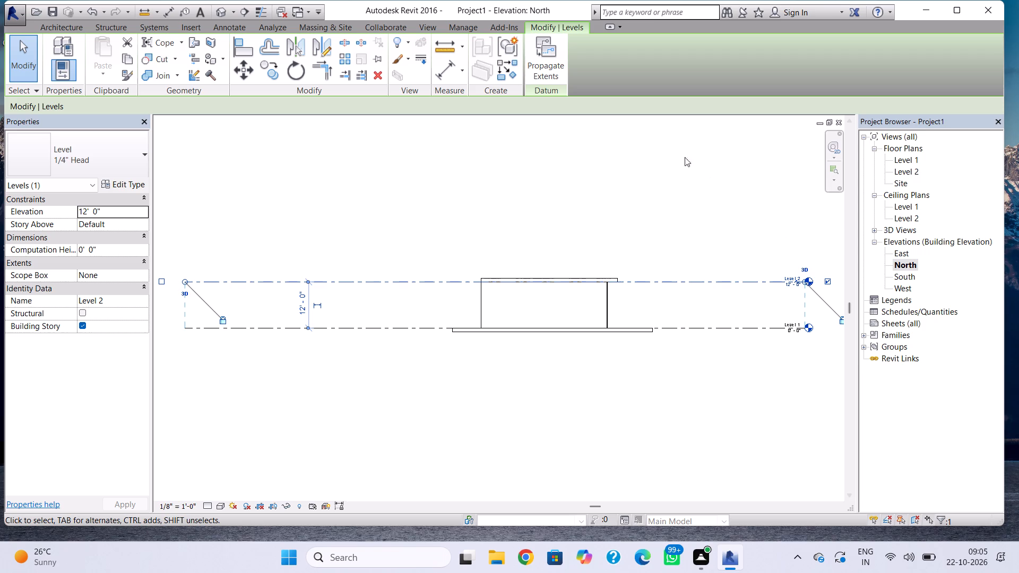
Add three more levels above Level 2 by picking each level line in turn with a 12' offset.
click(911, 159)
click(890, 53)
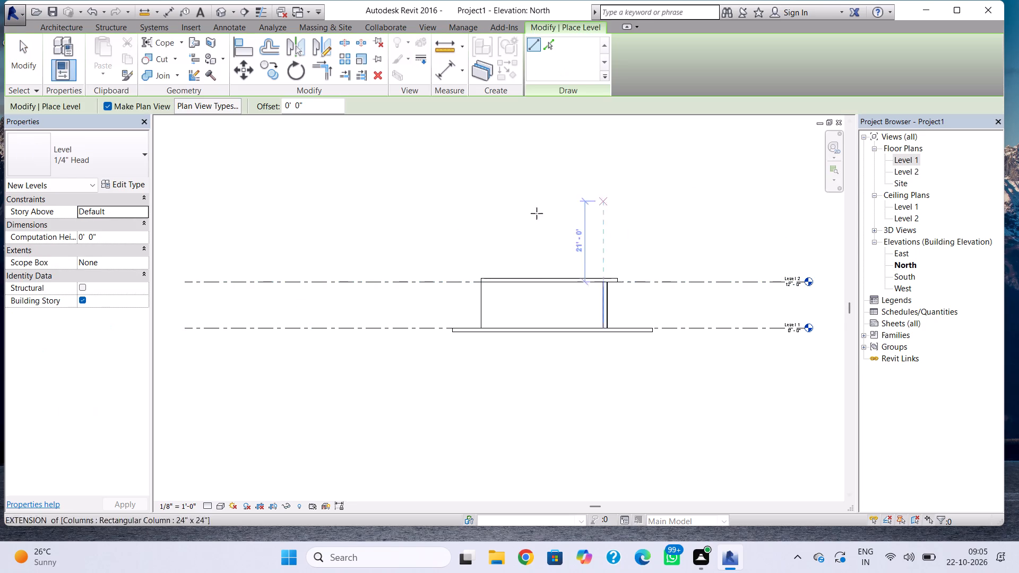
click(324, 109)
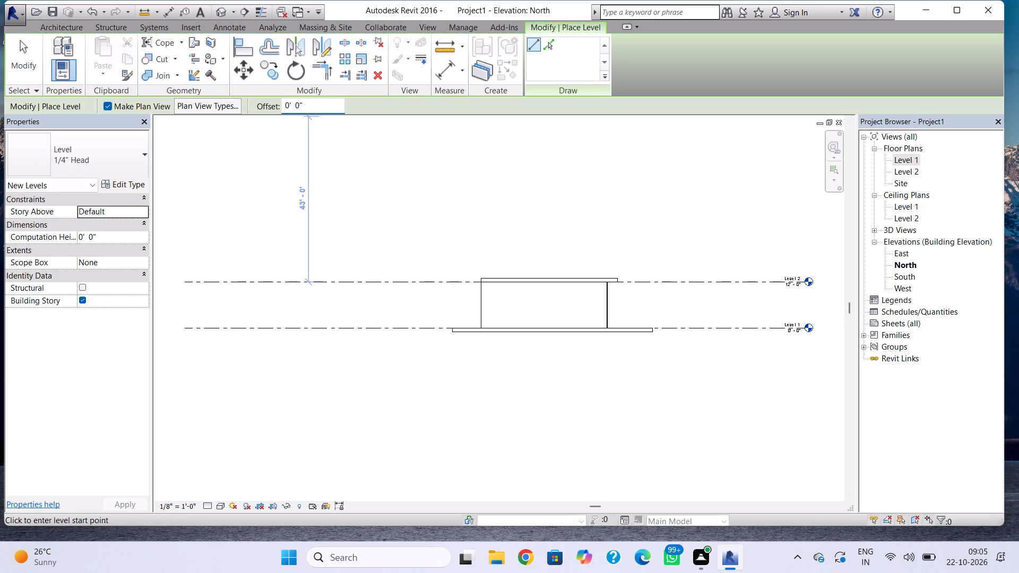
drag(324, 109, 264, 127)
text(12')
key(Return)
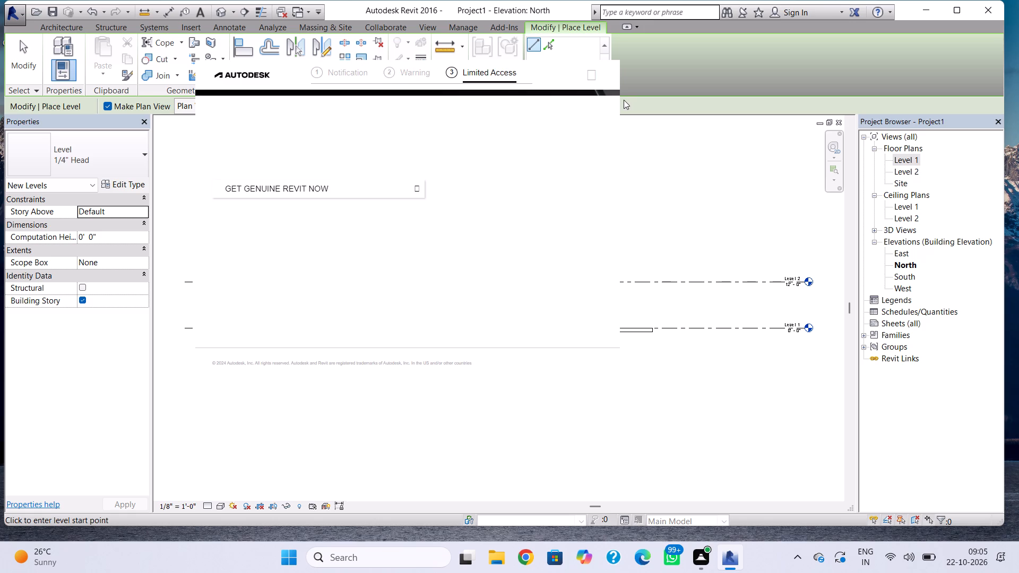
click(591, 75)
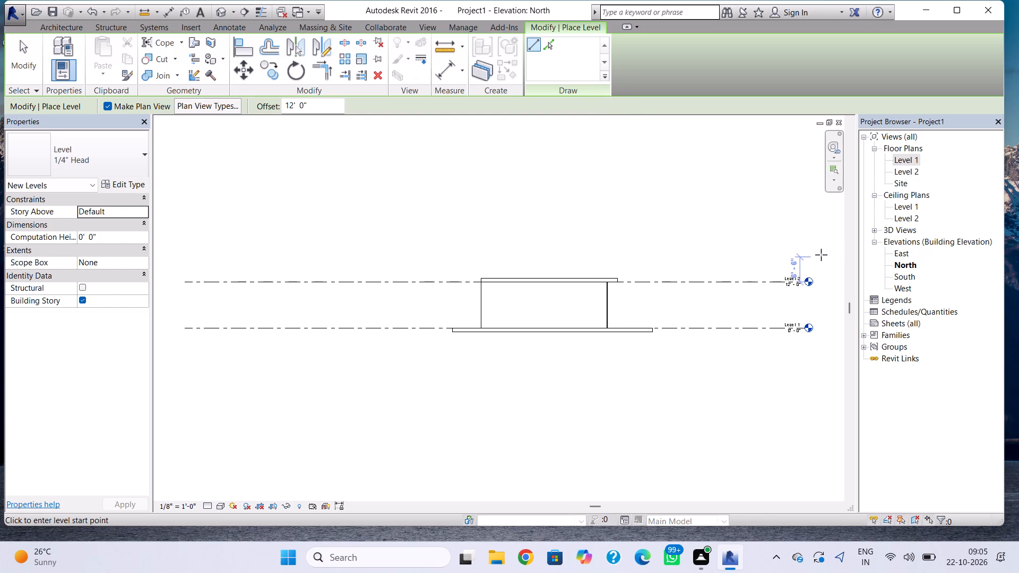
click(547, 44)
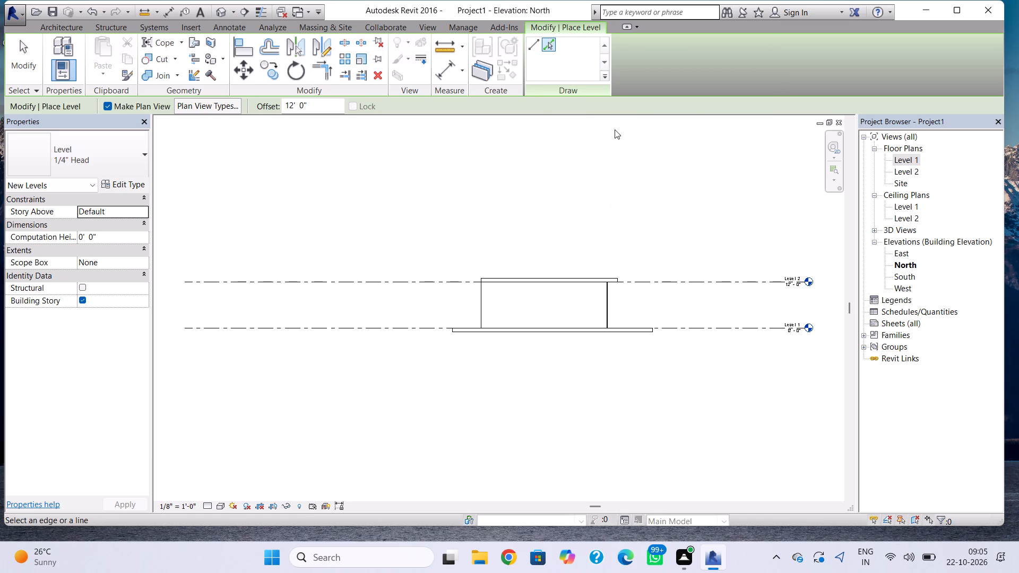
click(700, 282)
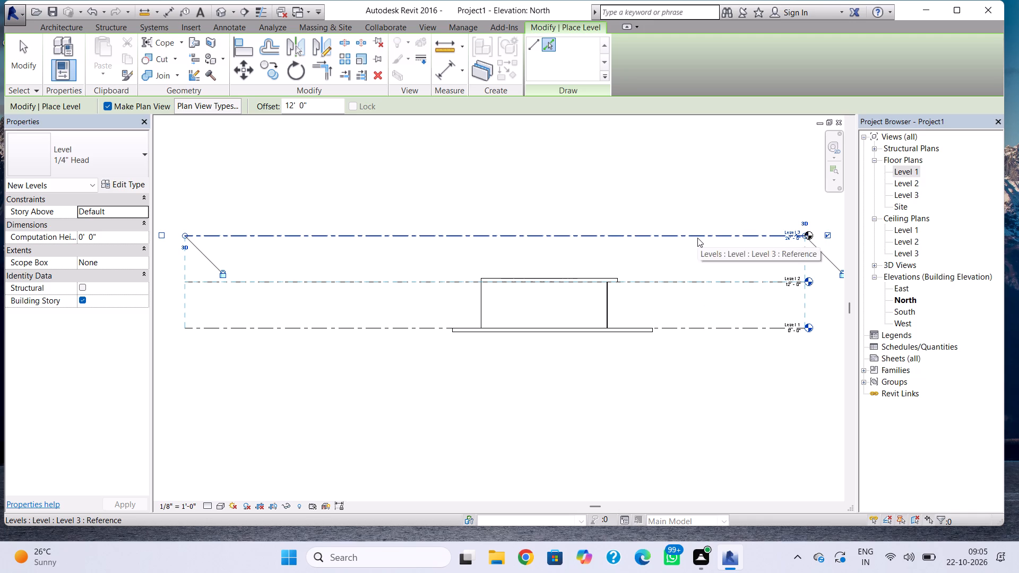
click(700, 235)
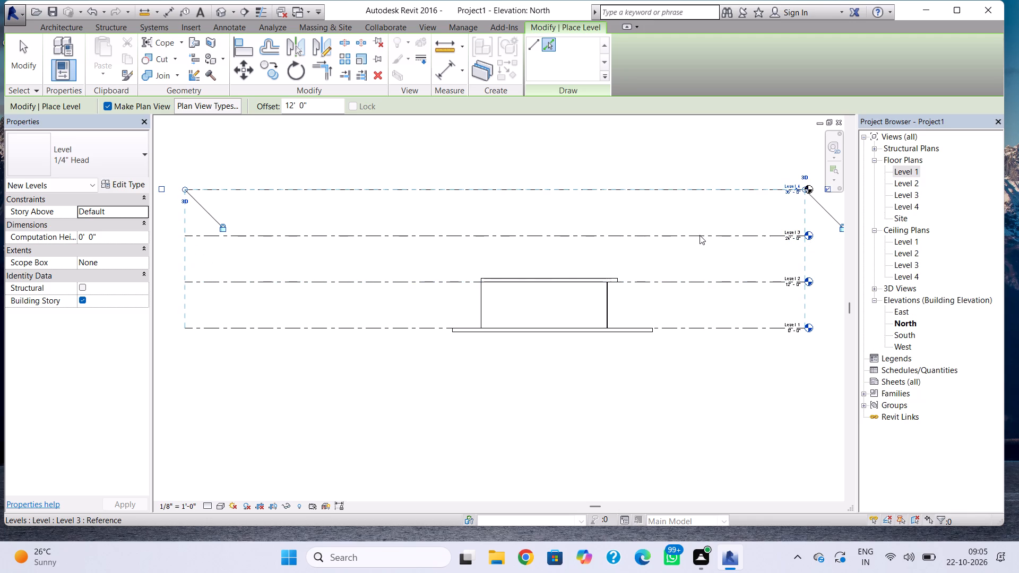
click(709, 188)
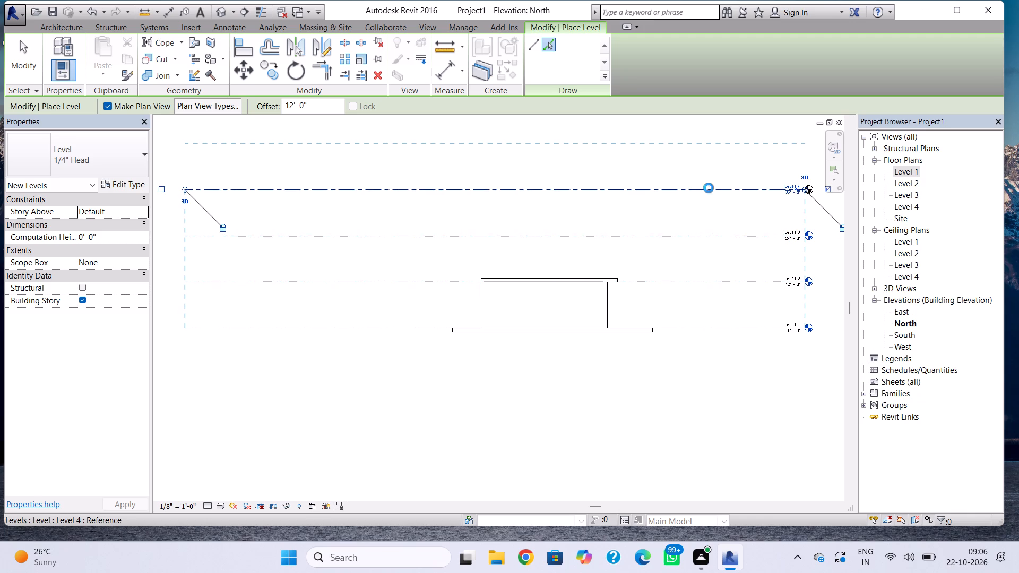
Examine the roof, walls, column and slab from several angles in the 3D view.
click(222, 16)
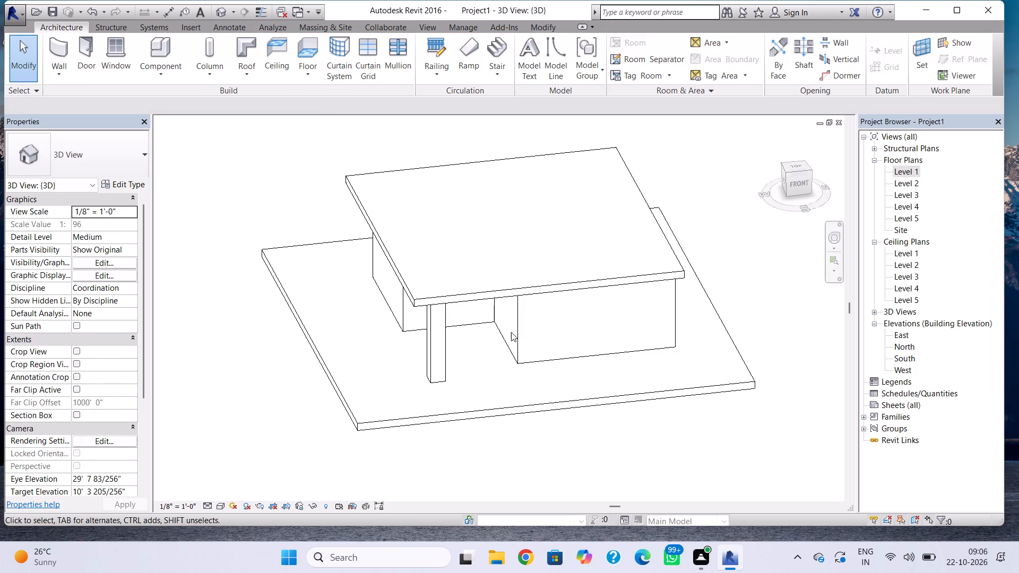
drag(799, 183, 798, 174)
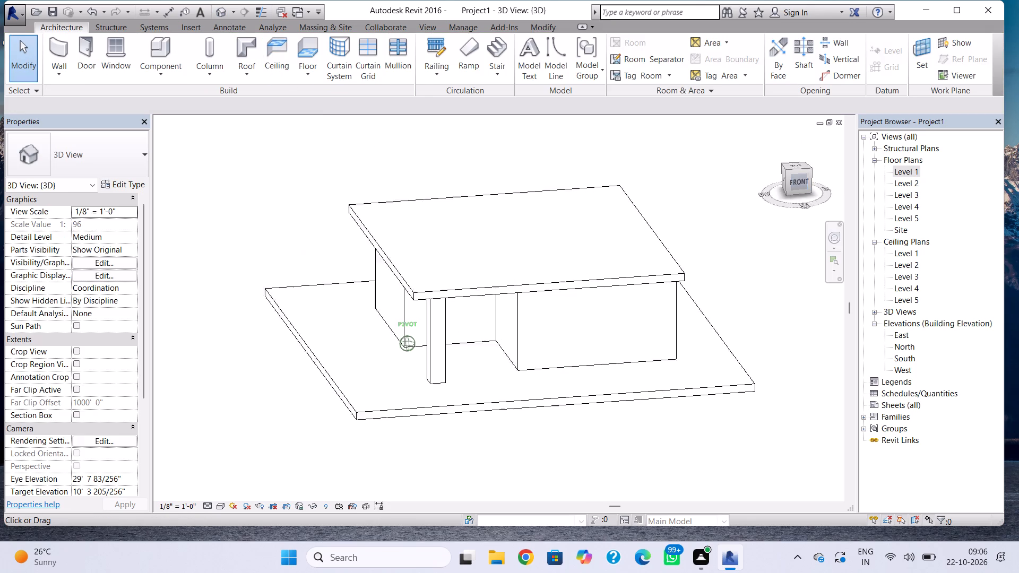
drag(798, 174, 792, 254)
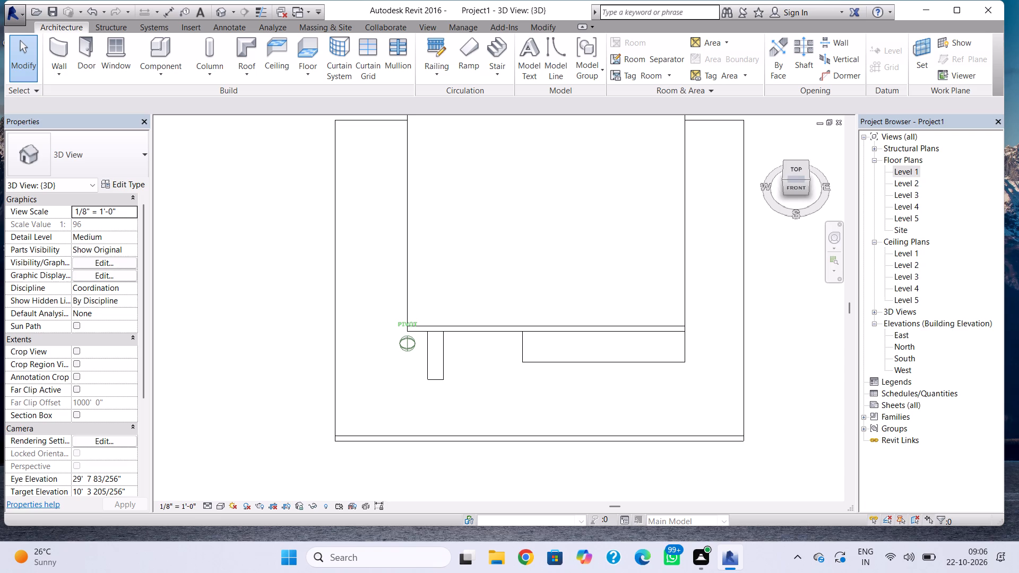
drag(792, 254, 816, 254)
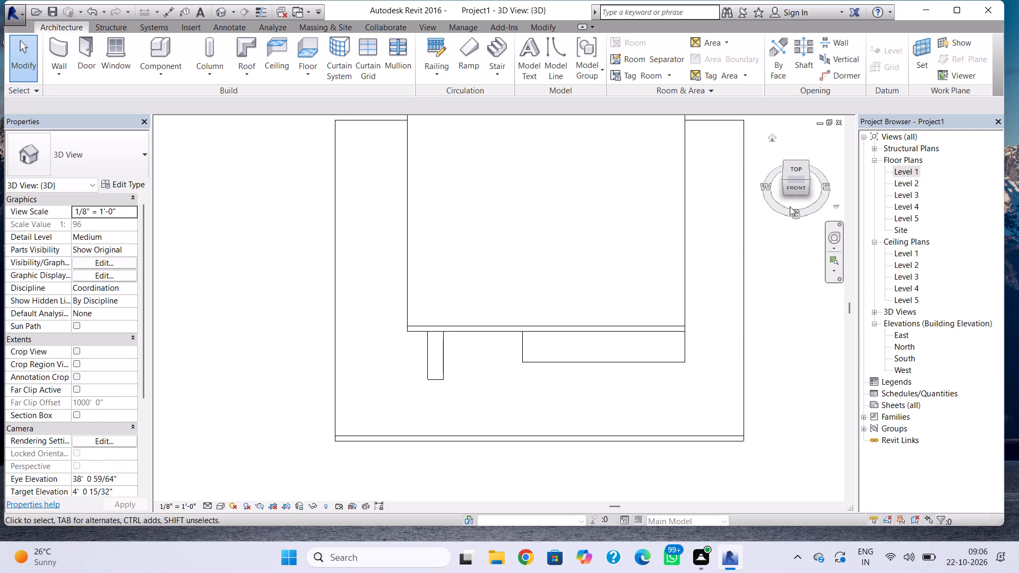
drag(785, 188, 813, 170)
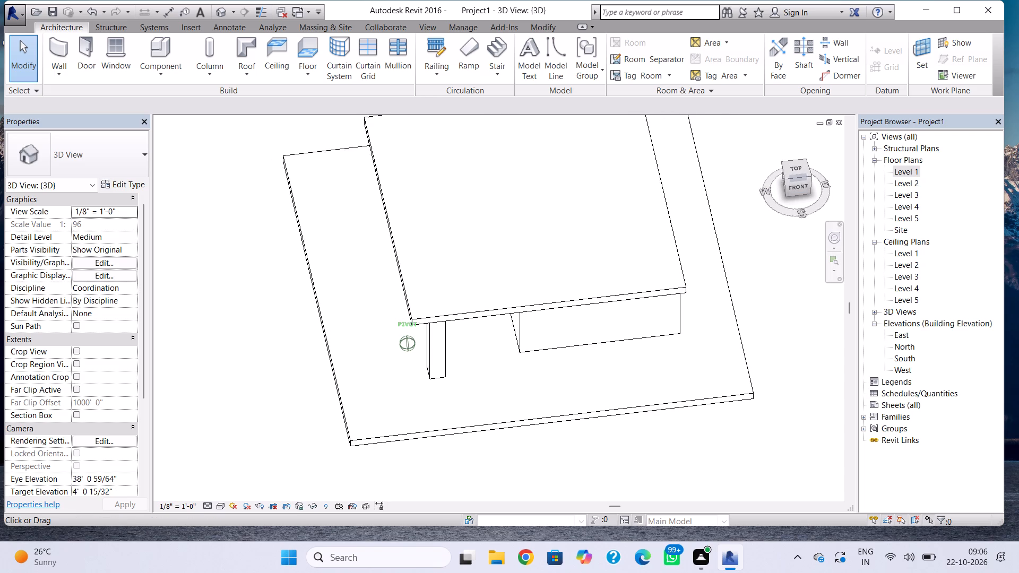
drag(813, 170, 794, 186)
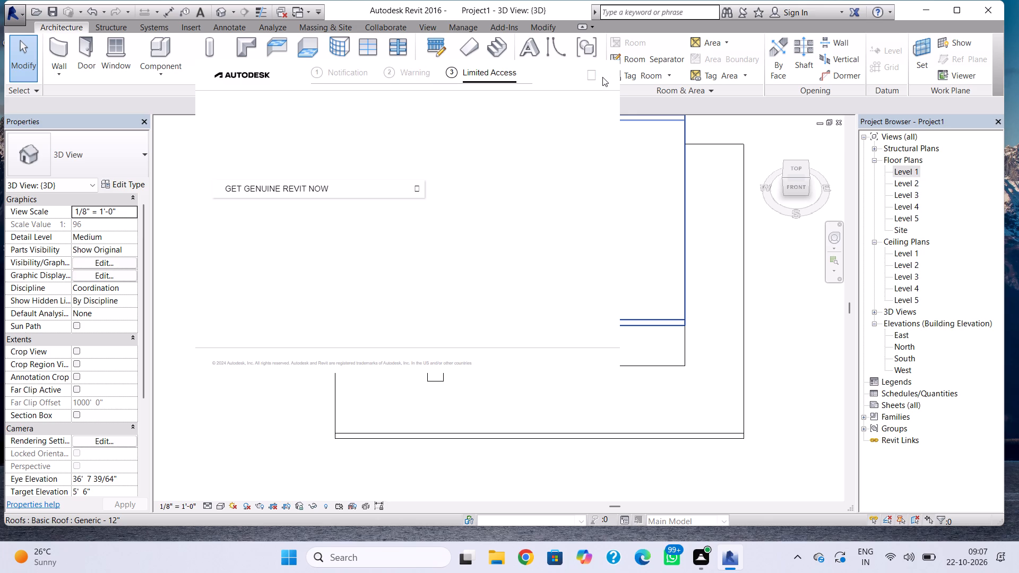
click(596, 72)
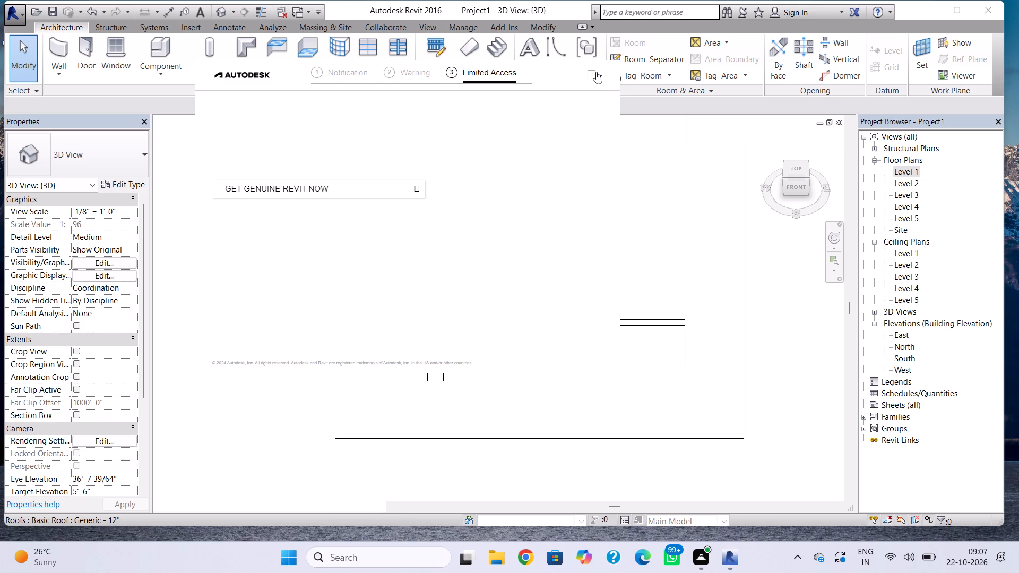
scroll(565, 162, down, 1)
middle_drag(563, 205, 559, 275)
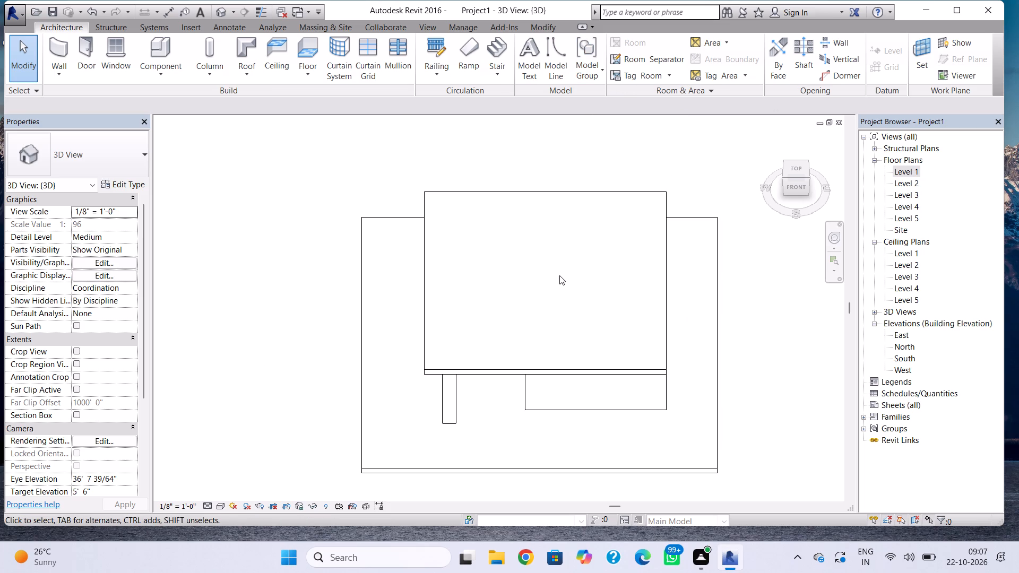
shift+right_drag(578, 244, 562, 222)
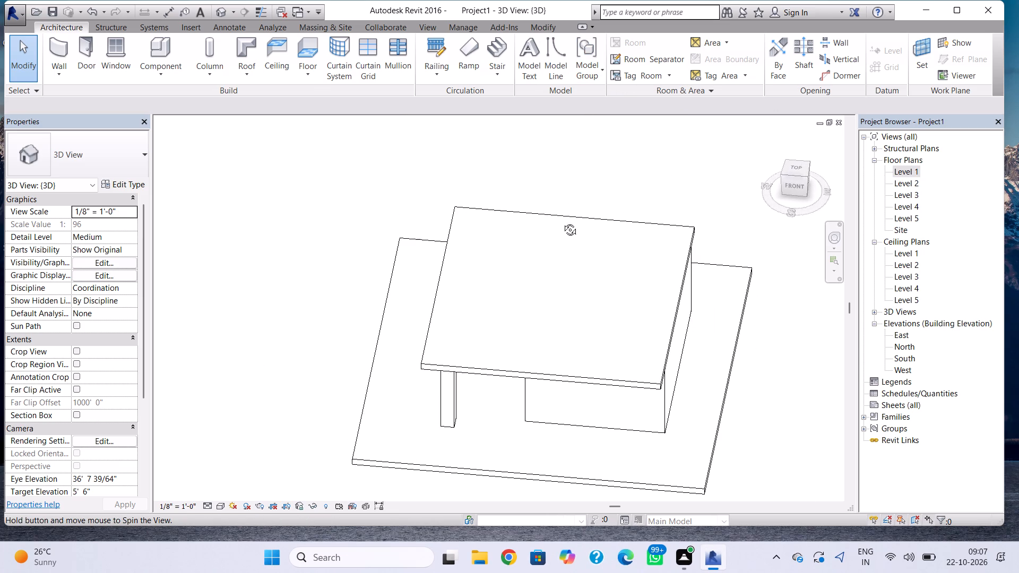
shift+right_drag(562, 222, 565, 239)
middle_drag(575, 230, 518, 222)
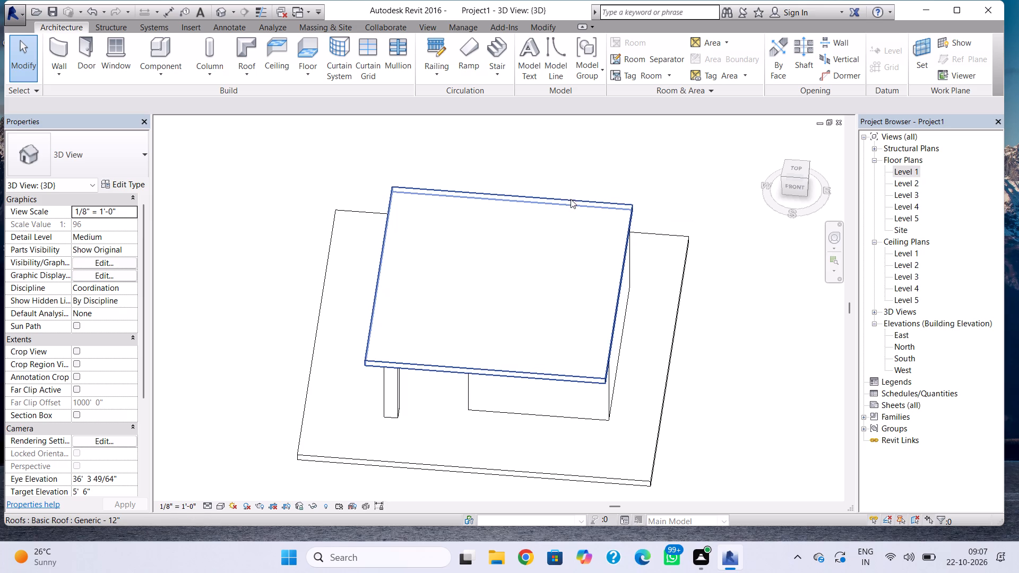
shift+right_drag(545, 204, 556, 211)
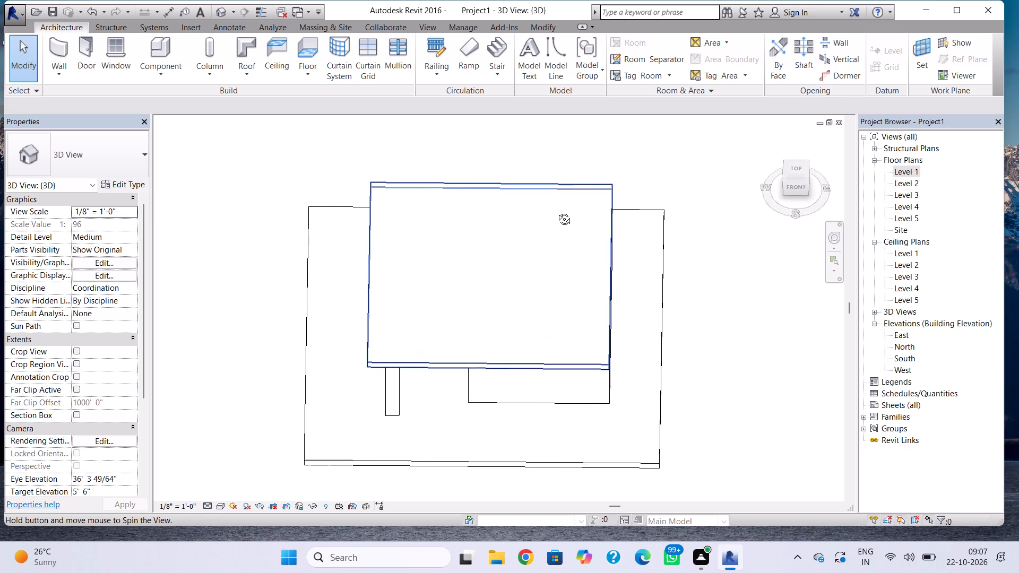
shift+right_drag(556, 211, 554, 213)
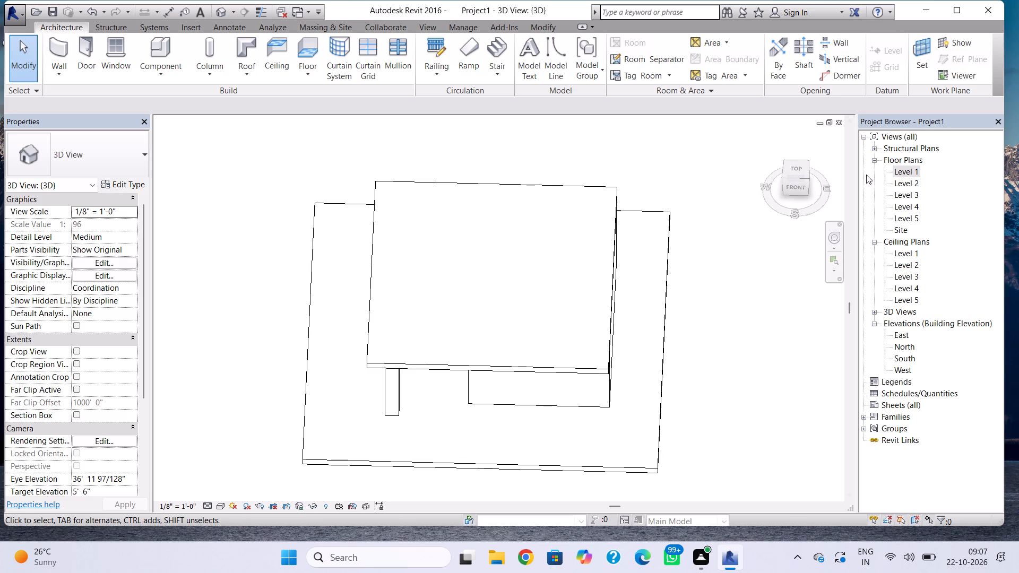
In the Level 1 floor plan, copy all six building walls and paste them aligned to Level 2.
double_click(911, 172)
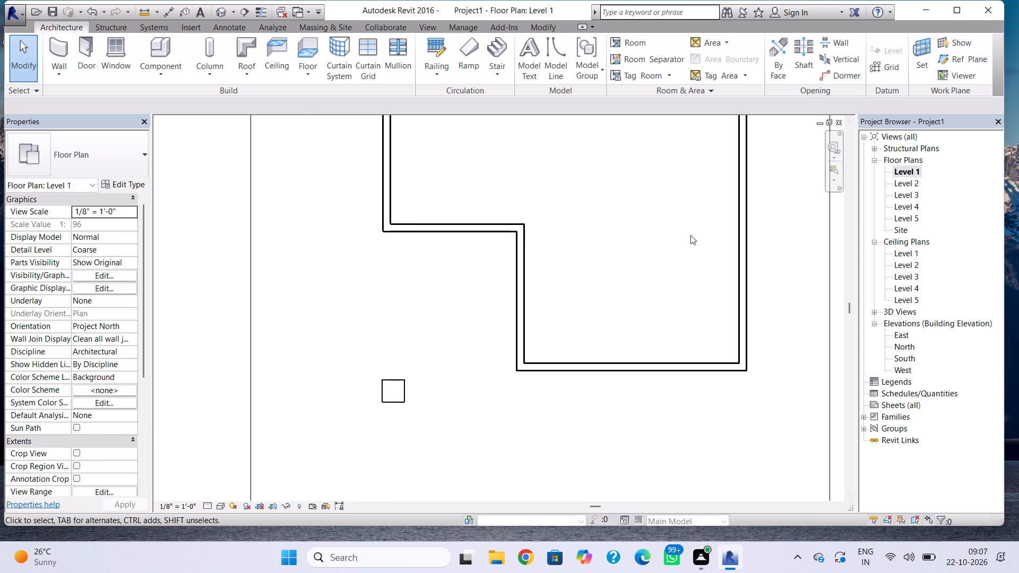
scroll(664, 237, down, 2)
middle_drag(664, 238, 631, 333)
scroll(628, 337, down, 1)
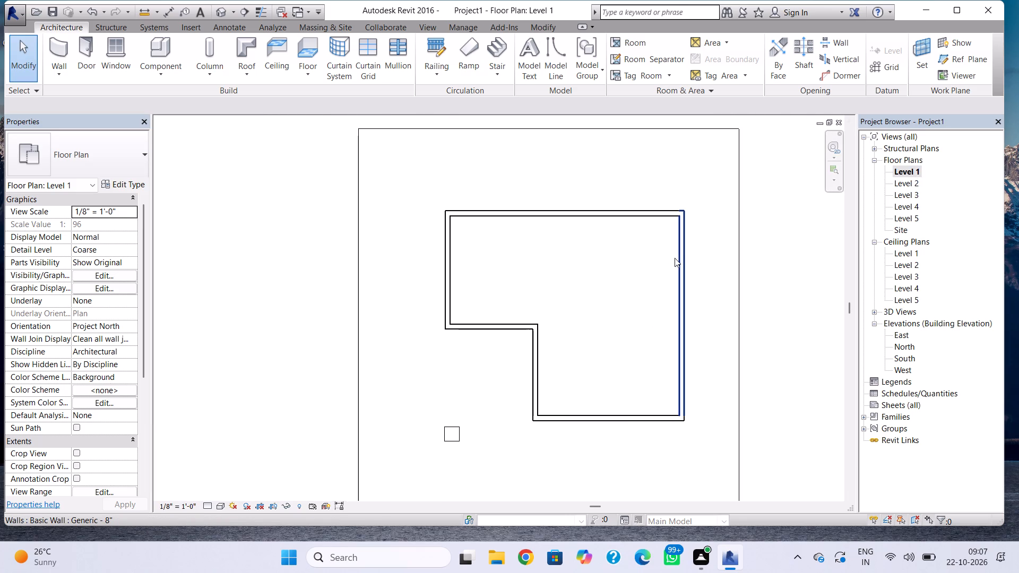
ctrl+click(680, 223)
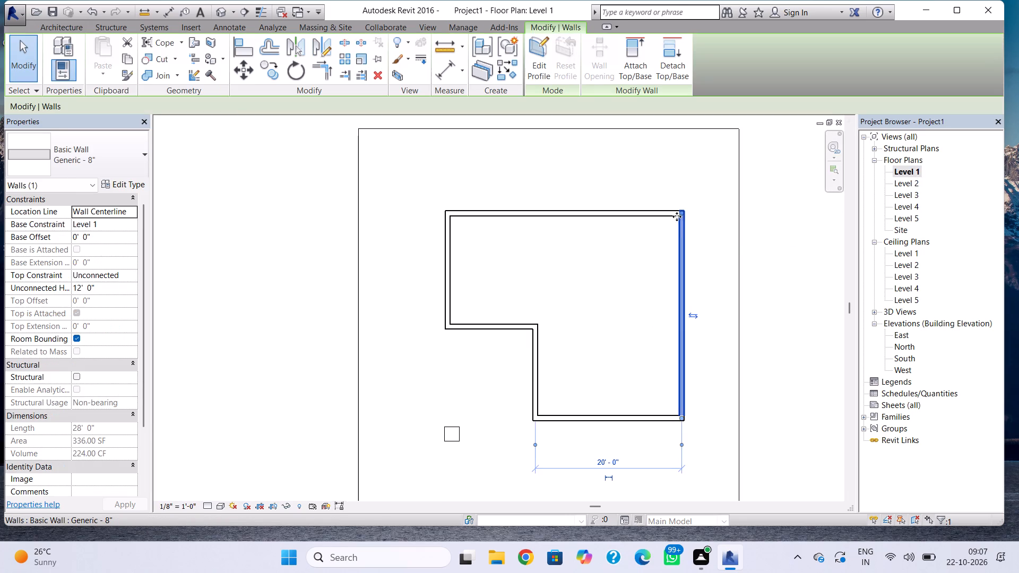
ctrl+click(676, 215)
ctrl+click(664, 213)
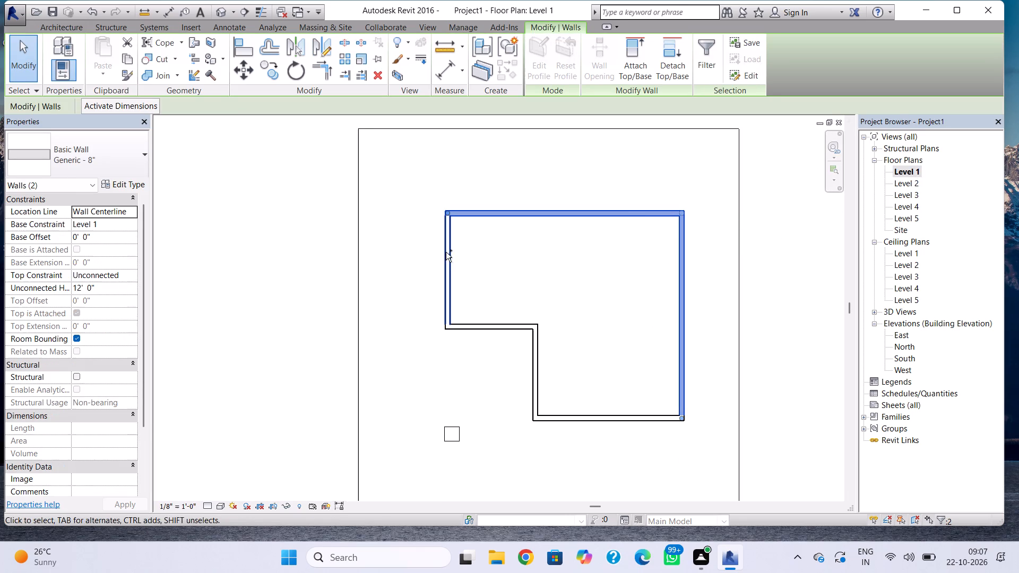
ctrl+click(443, 253)
ctrl+click(488, 327)
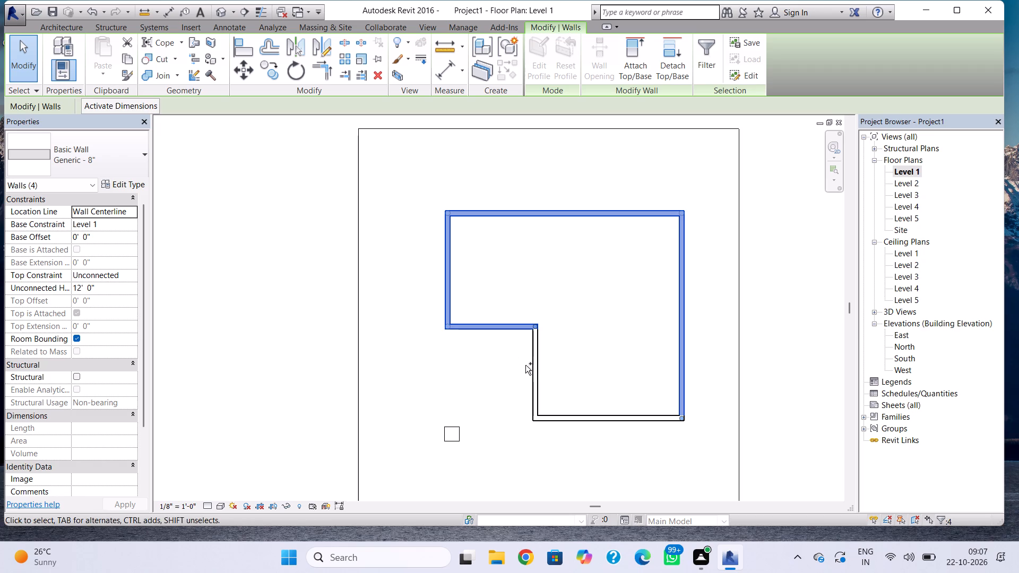
ctrl+click(539, 365)
ctrl+click(565, 413)
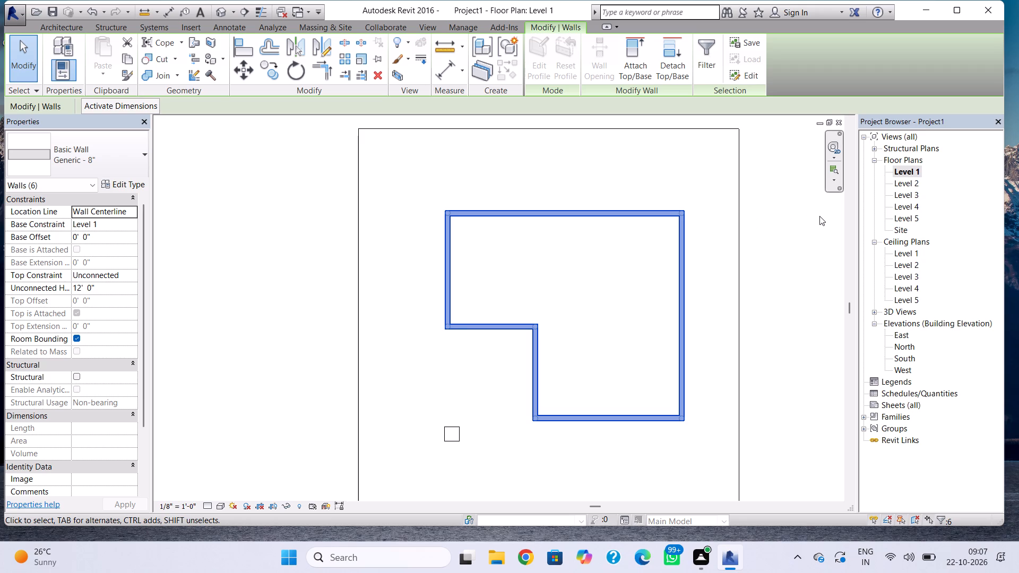
click(134, 59)
click(119, 75)
click(135, 116)
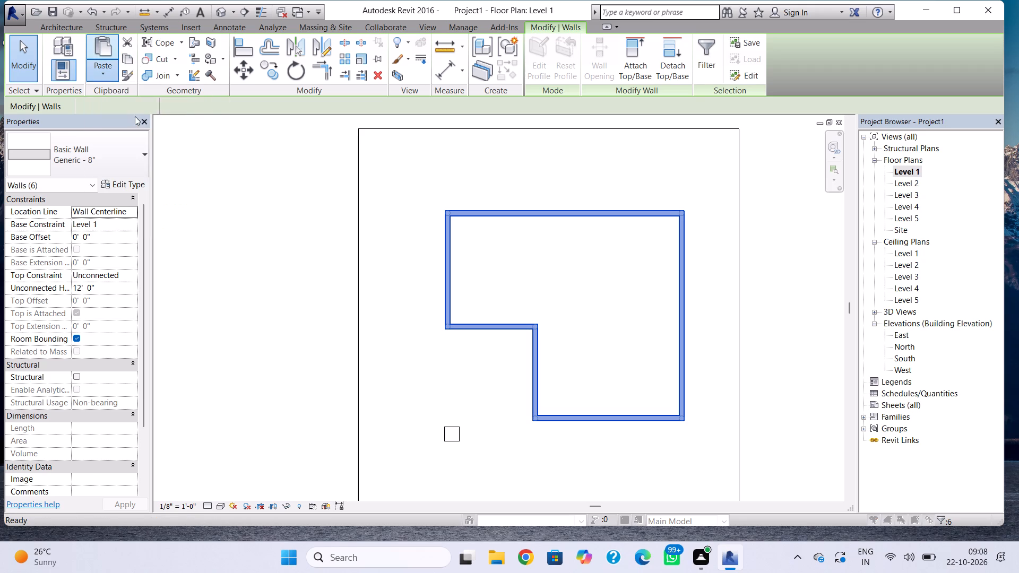
click(451, 192)
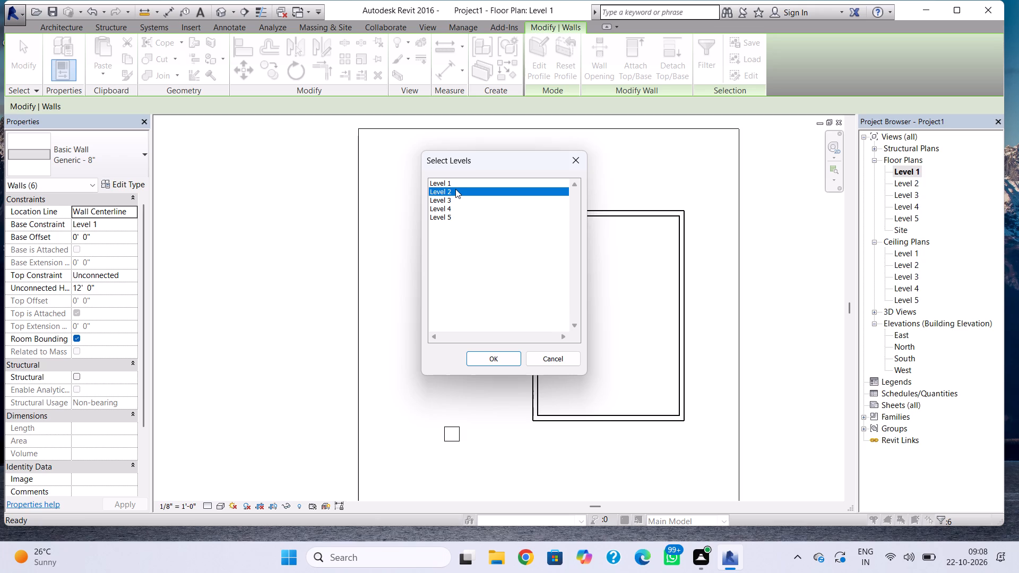
click(455, 189)
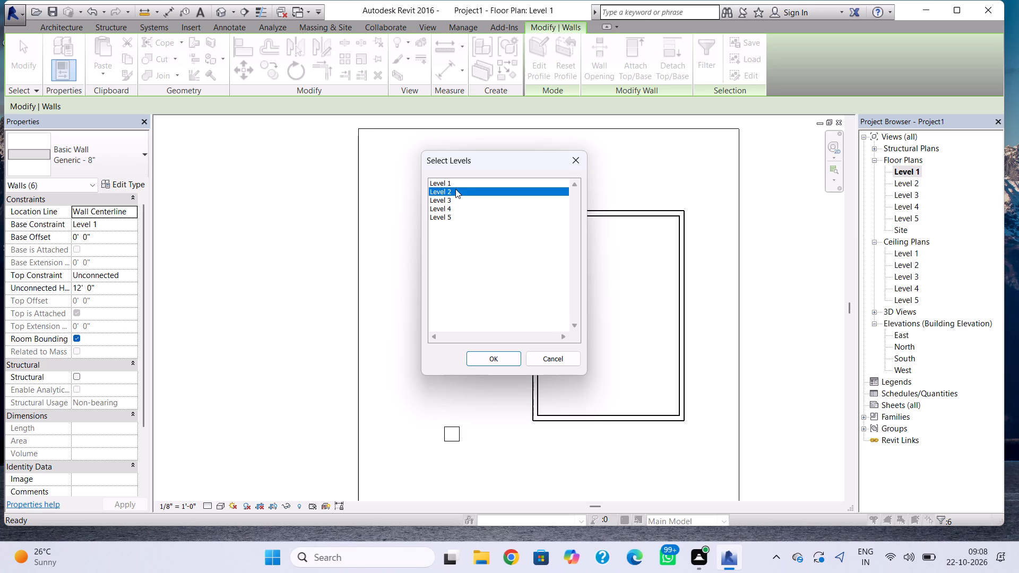
click(499, 354)
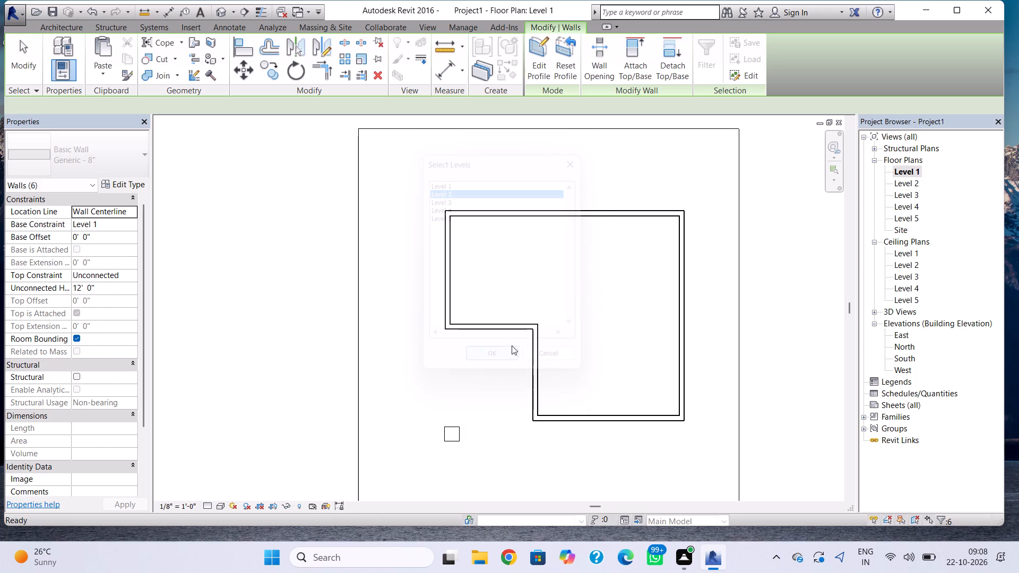
In the 3D view, copy the flat roof at Level 2 and paste it aligned to Level 3.
click(217, 19)
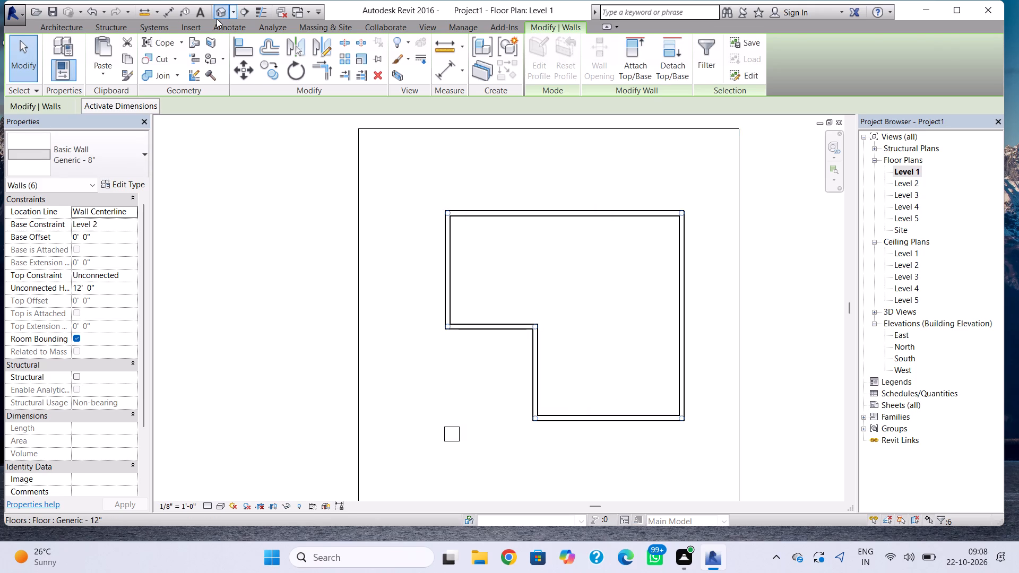
shift+right_drag(385, 230, 416, 237)
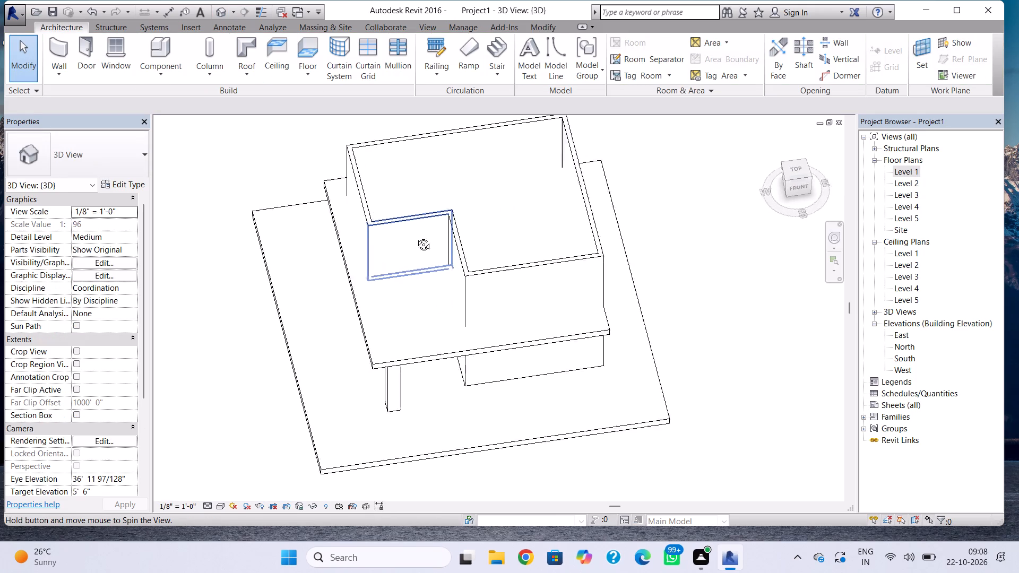
shift+right_drag(416, 237, 414, 261)
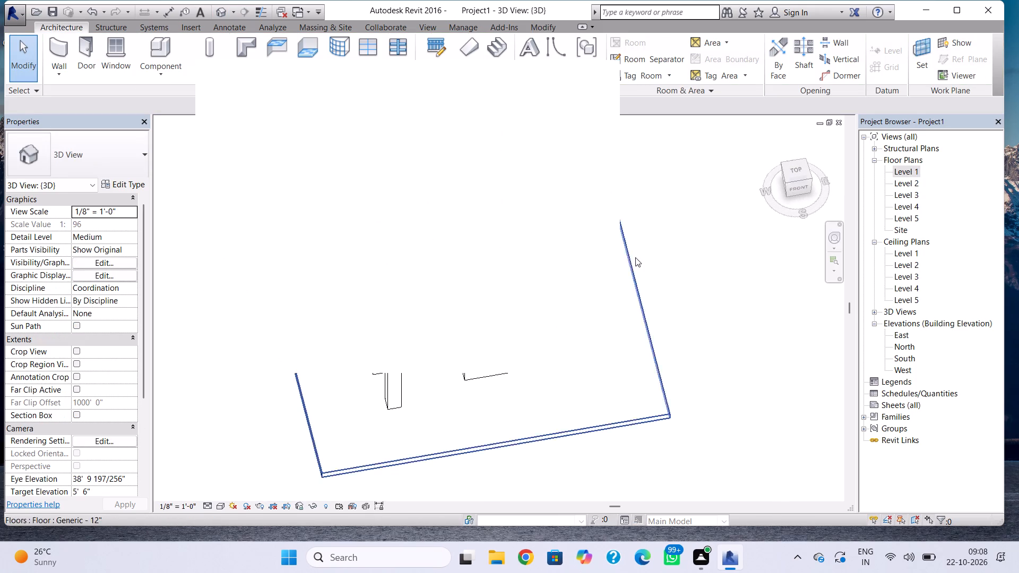
middle_drag(639, 257, 716, 286)
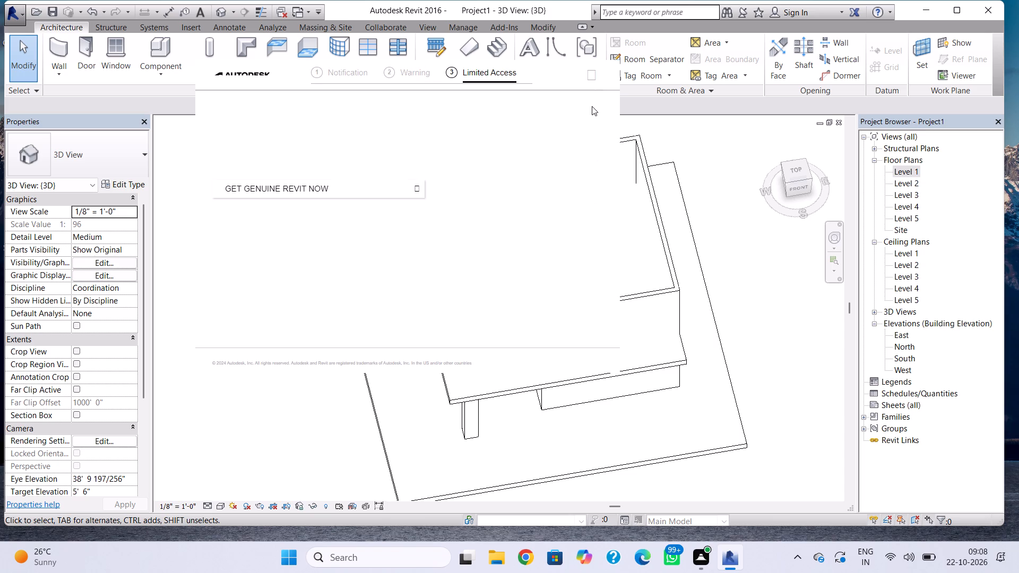
click(592, 76)
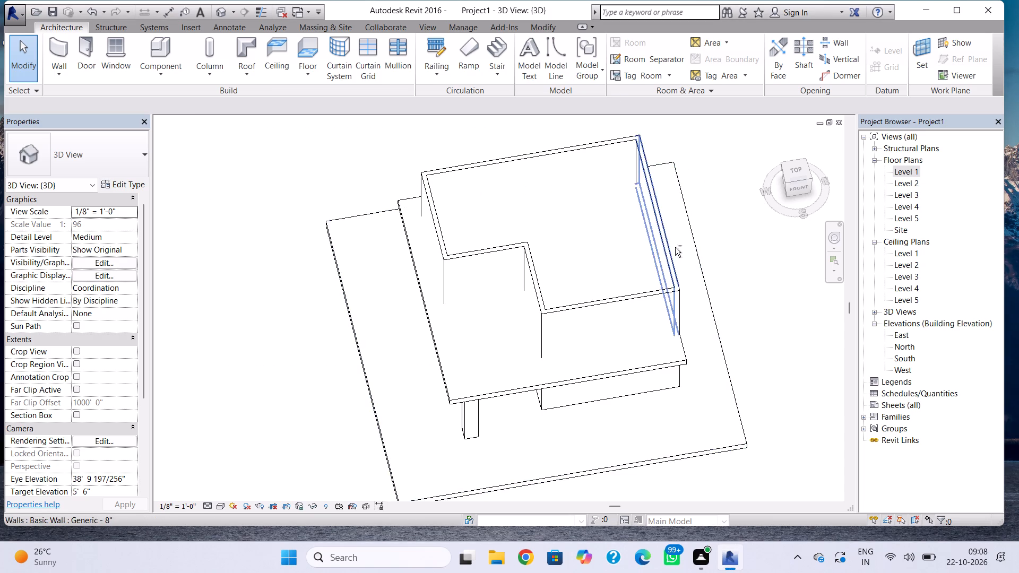
shift+right_drag(676, 247, 685, 143)
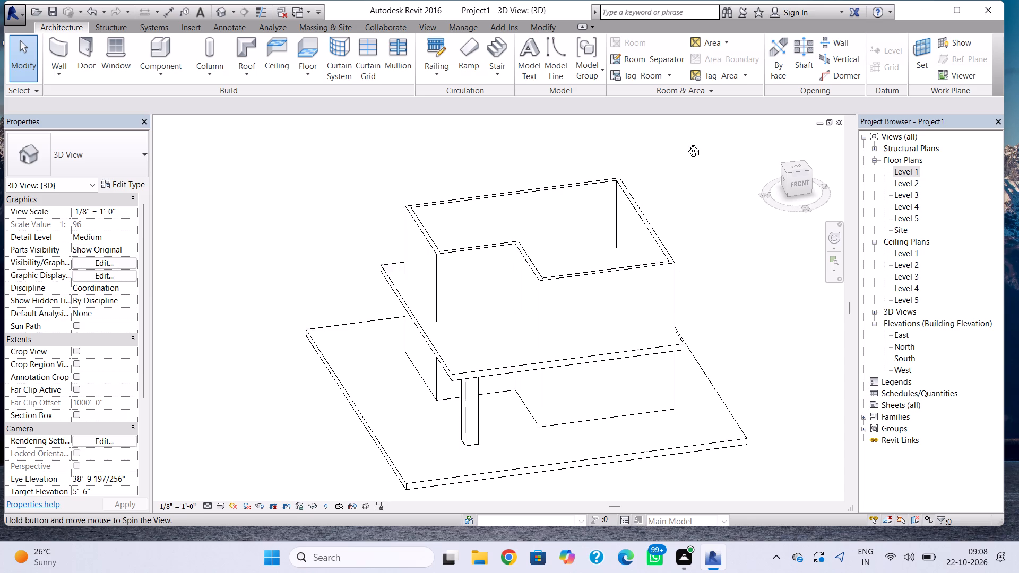
shift+right_drag(685, 143, 685, 147)
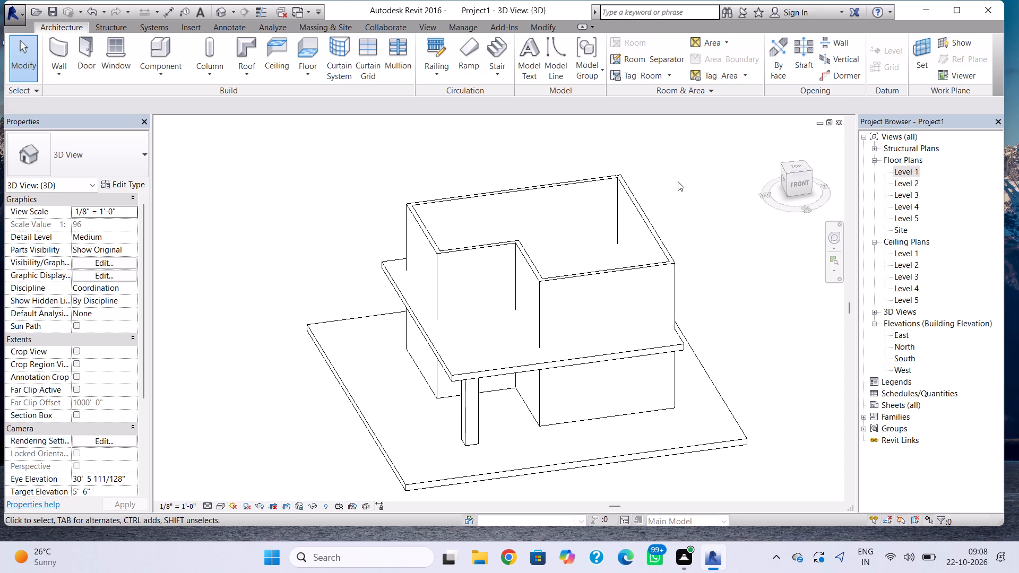
click(504, 367)
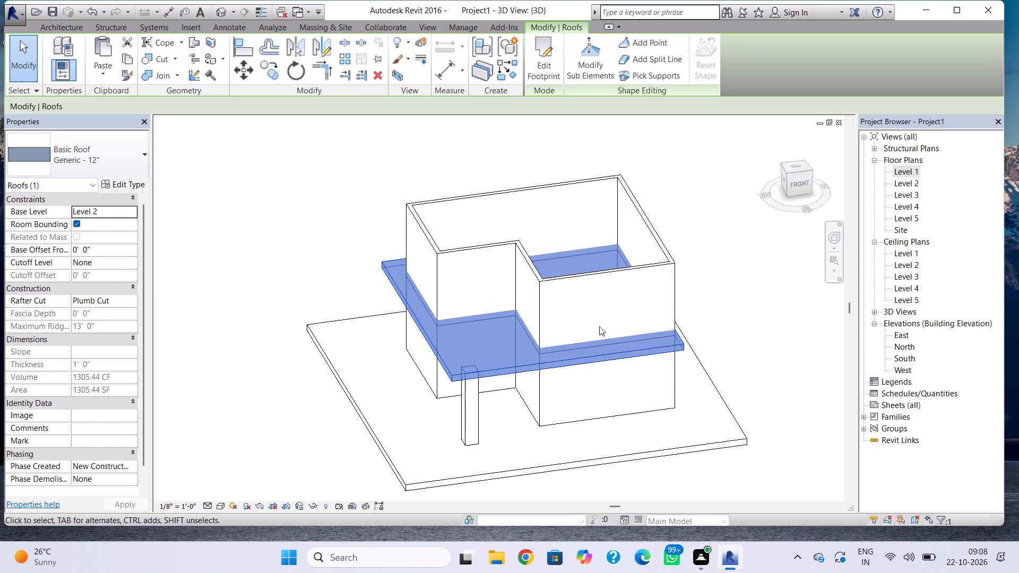
click(127, 58)
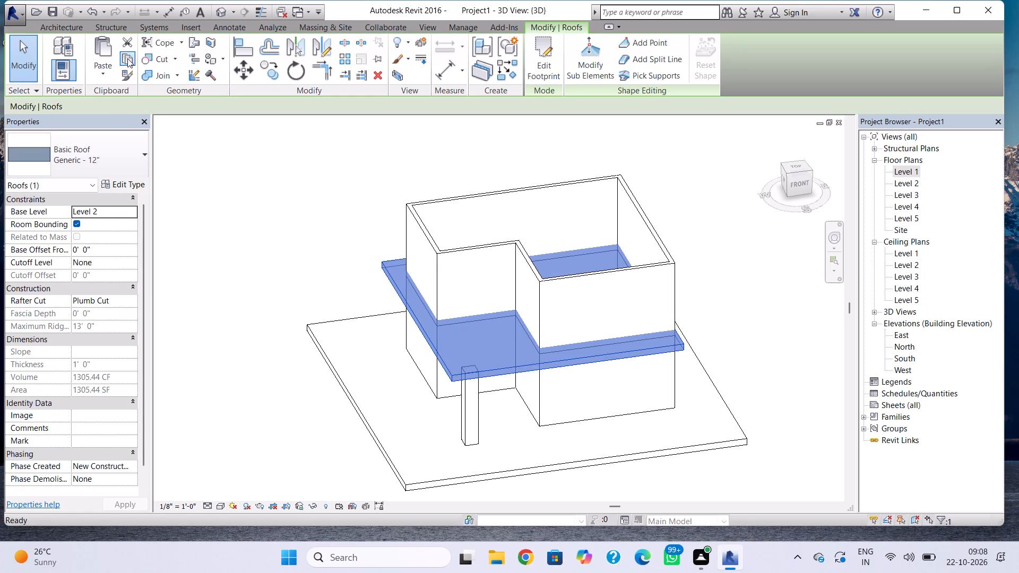
click(113, 69)
click(168, 128)
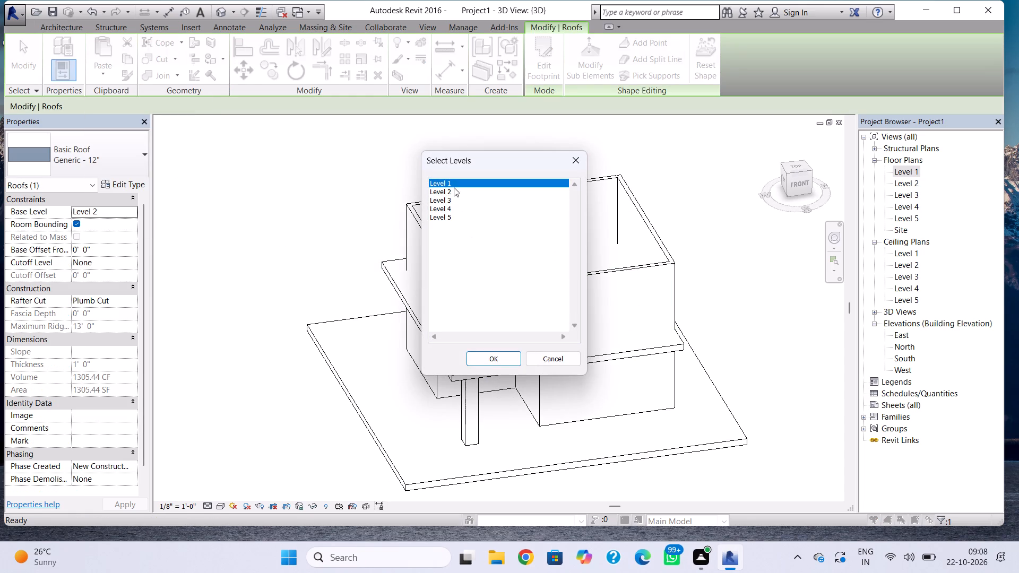
click(447, 199)
click(500, 362)
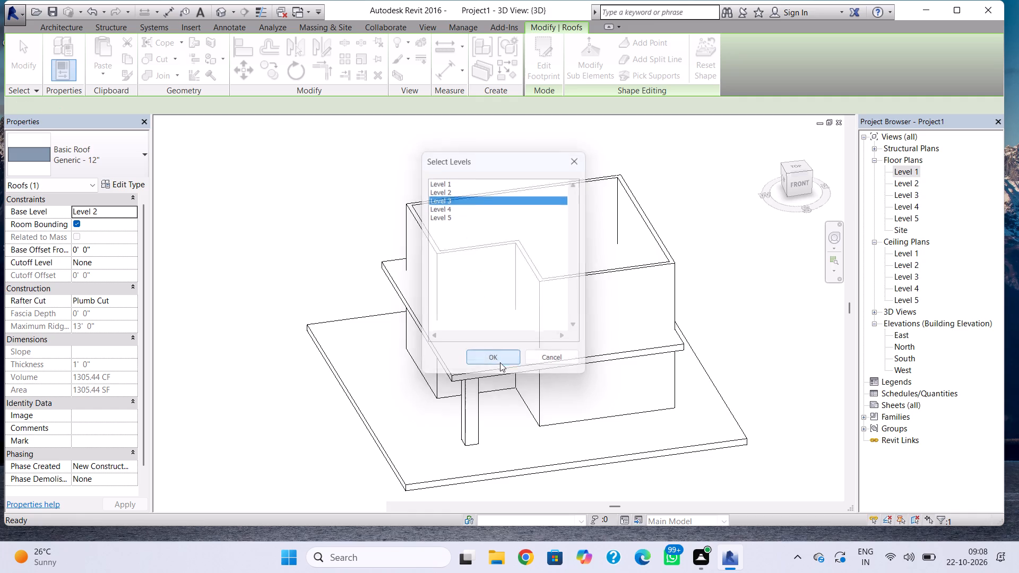
key(Escape)
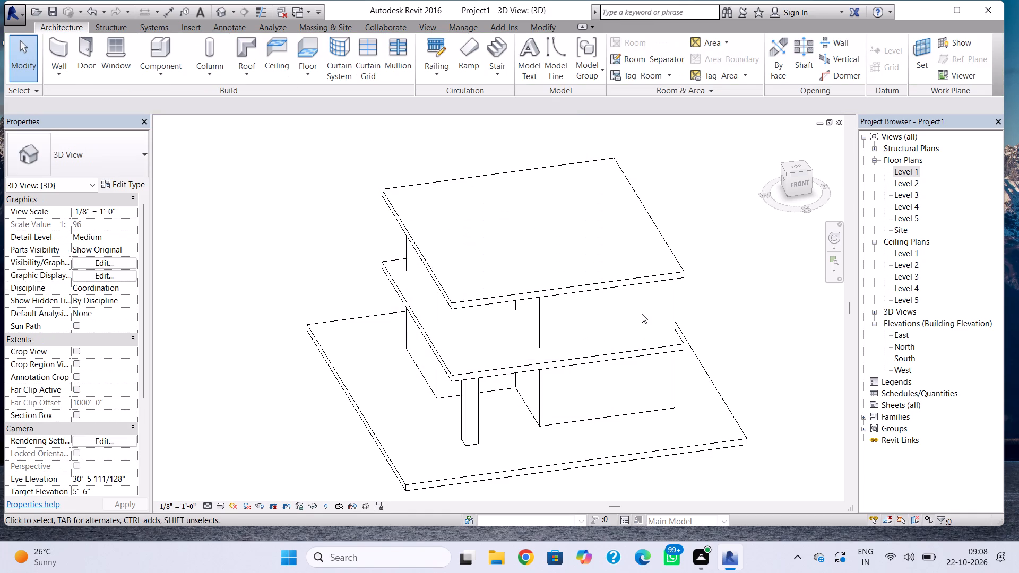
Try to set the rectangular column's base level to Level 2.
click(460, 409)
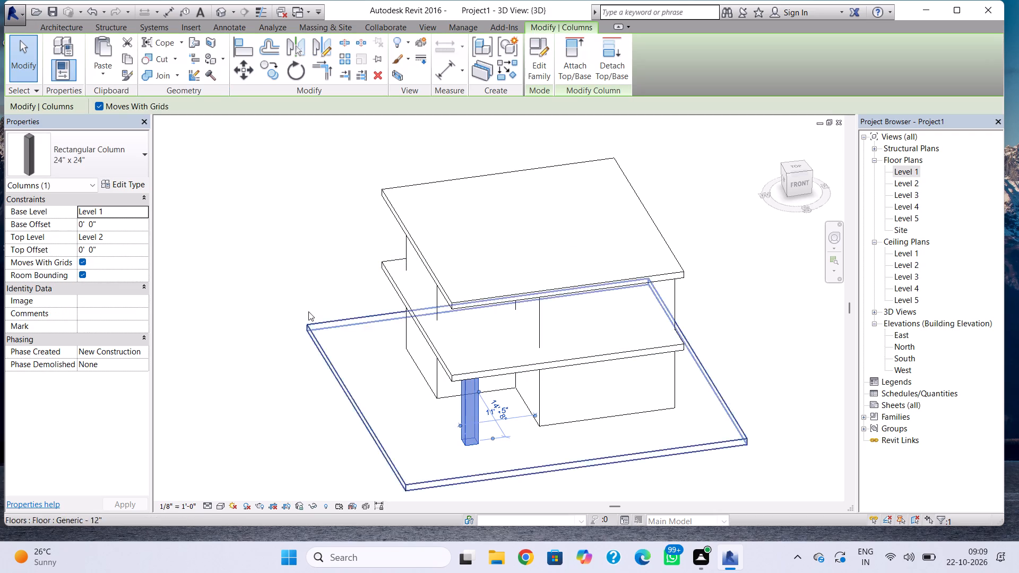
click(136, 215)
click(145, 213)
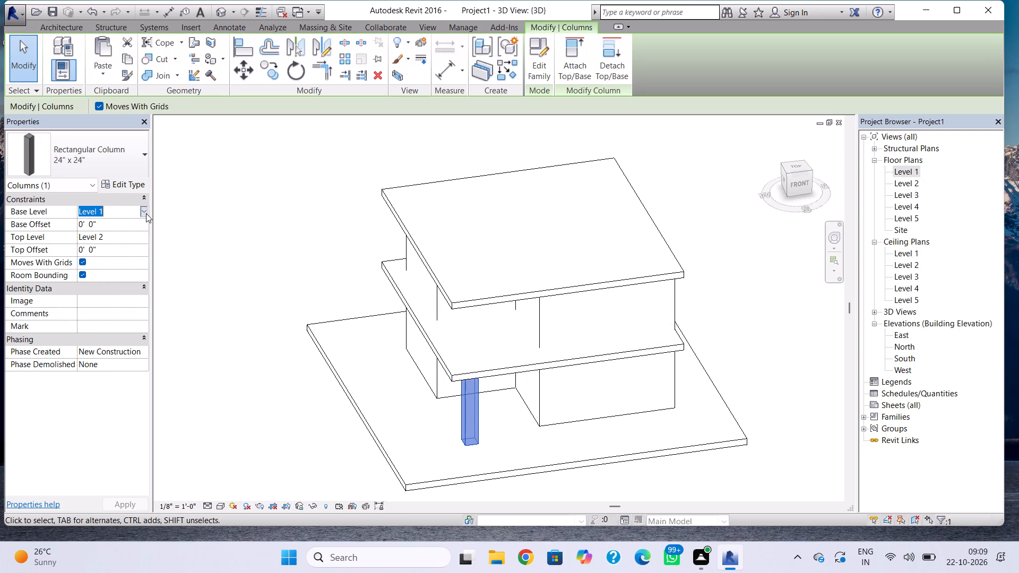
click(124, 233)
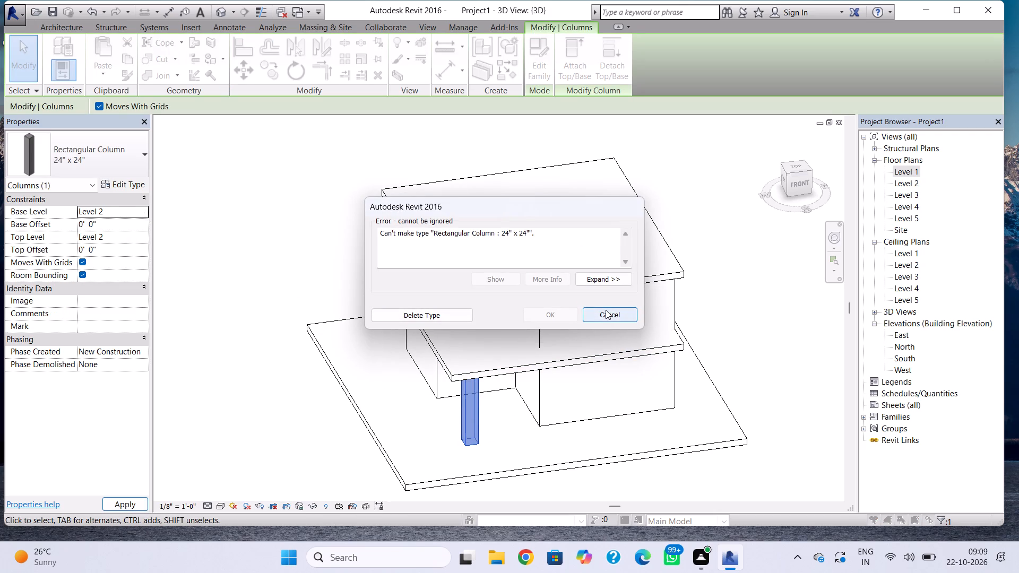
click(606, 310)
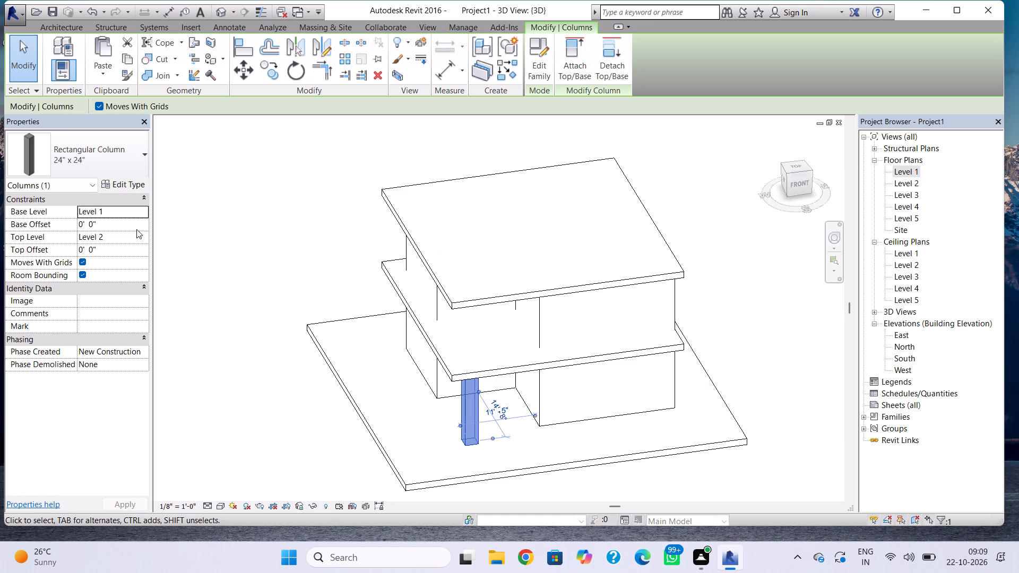
Set the rectangular column's top level to Level 3.
click(129, 238)
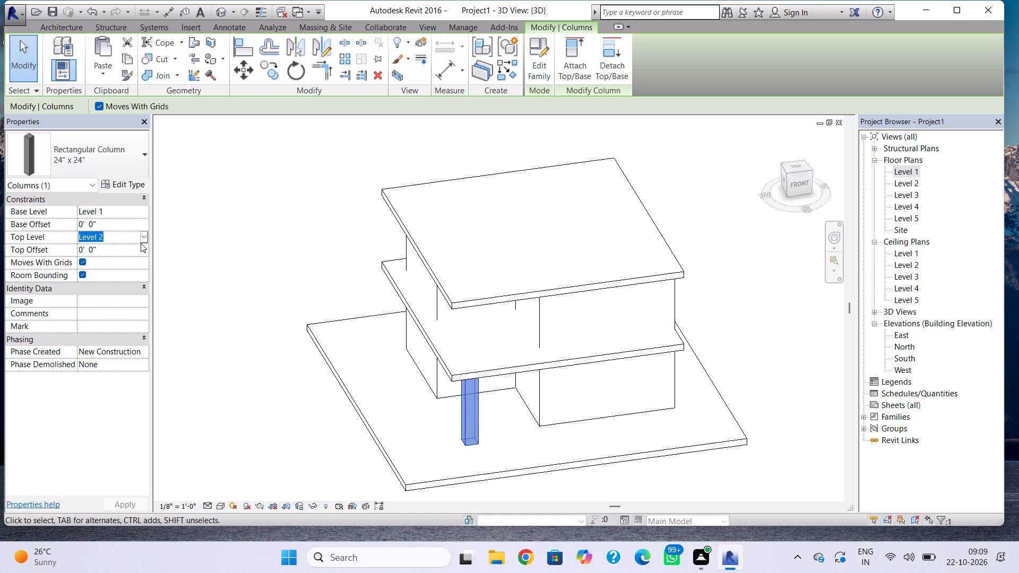
click(145, 240)
click(110, 267)
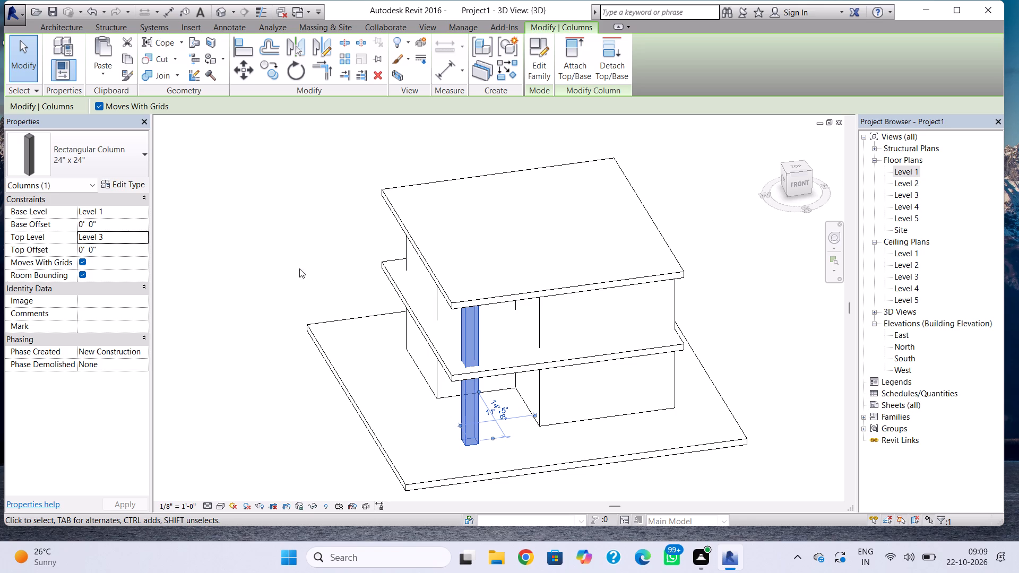
In the Level 2 floor plan, copy all six building walls and paste them aligned to Level 3.
click(904, 181)
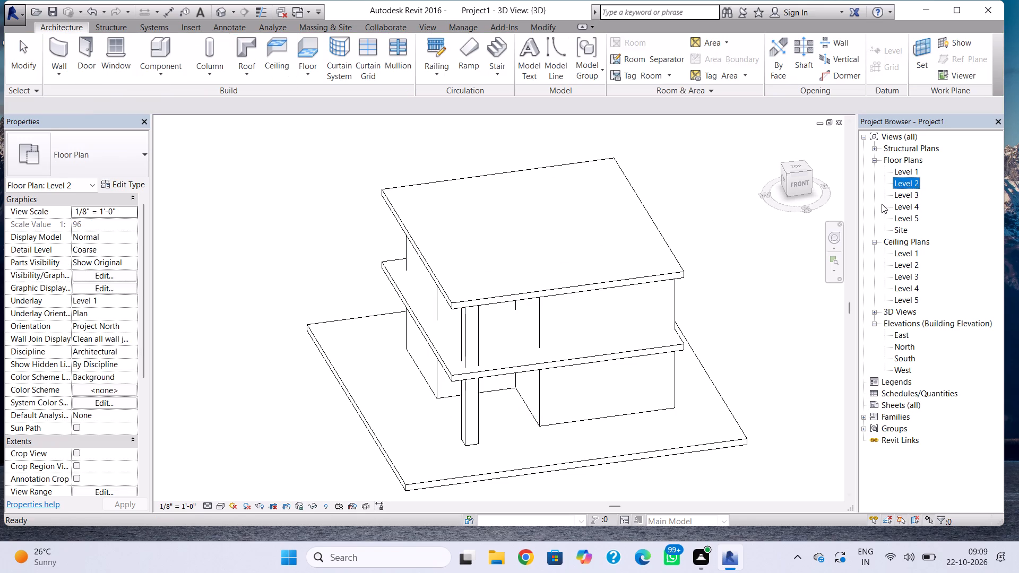
double_click(916, 177)
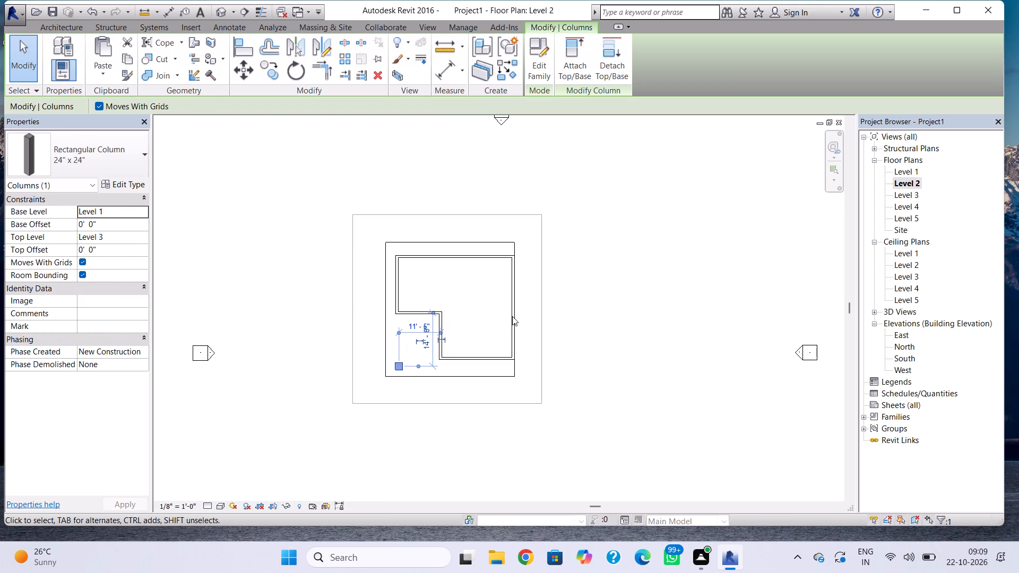
key(Escape)
scroll(505, 318, up, 3)
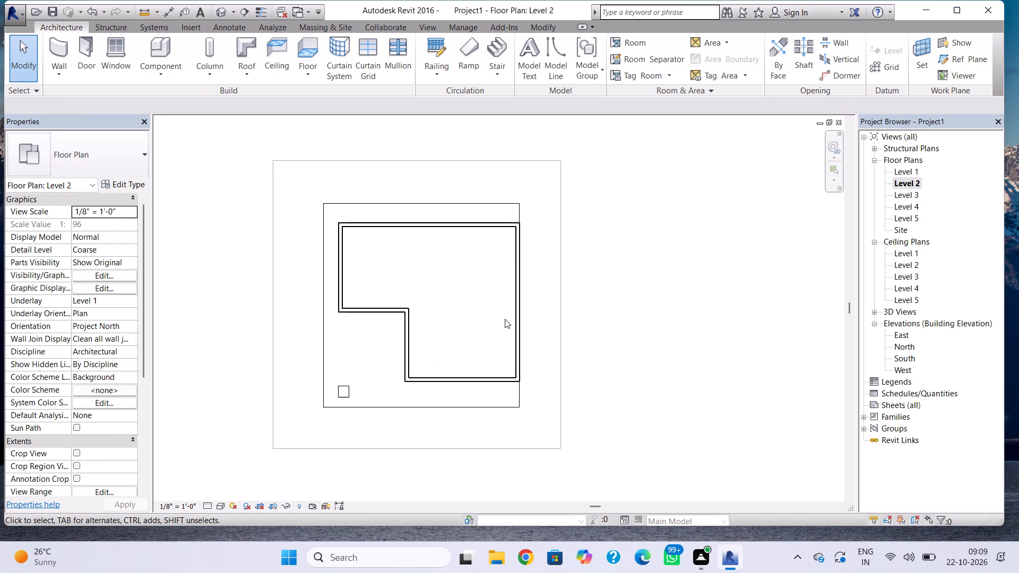
ctrl+click(395, 308)
ctrl+click(339, 277)
ctrl+click(412, 226)
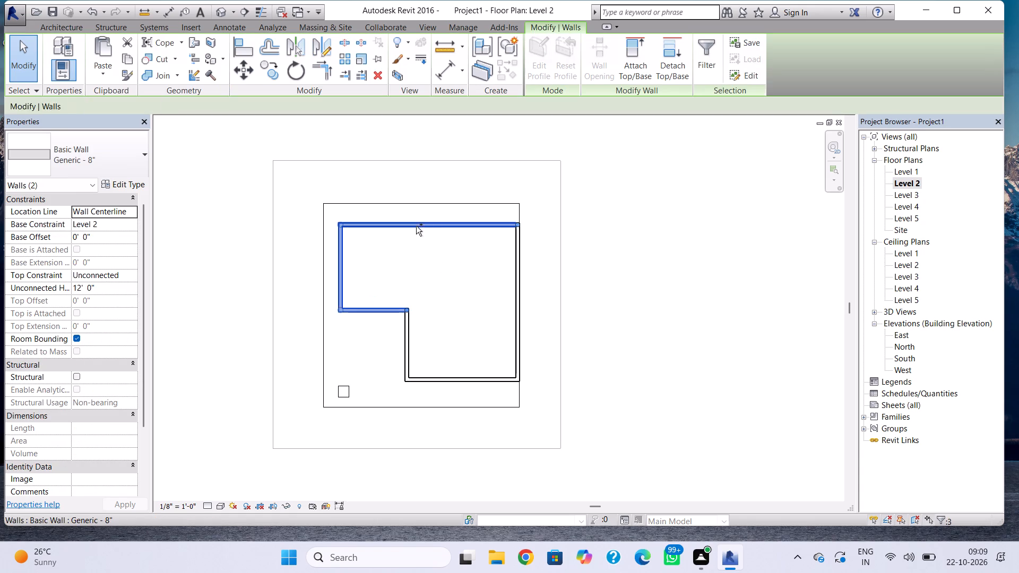
ctrl+click(522, 255)
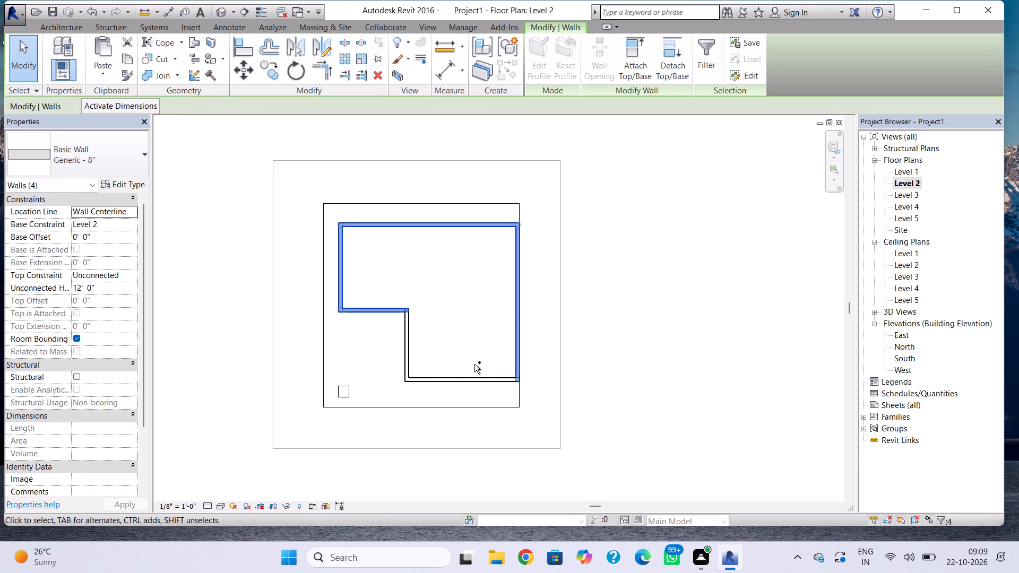
ctrl+click(476, 379)
ctrl+click(413, 341)
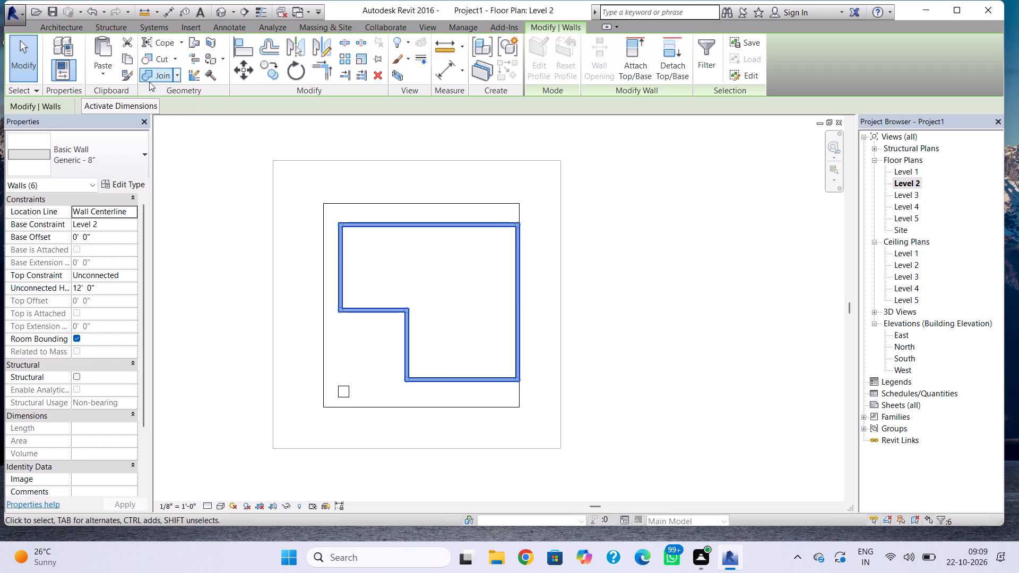
click(127, 63)
click(95, 74)
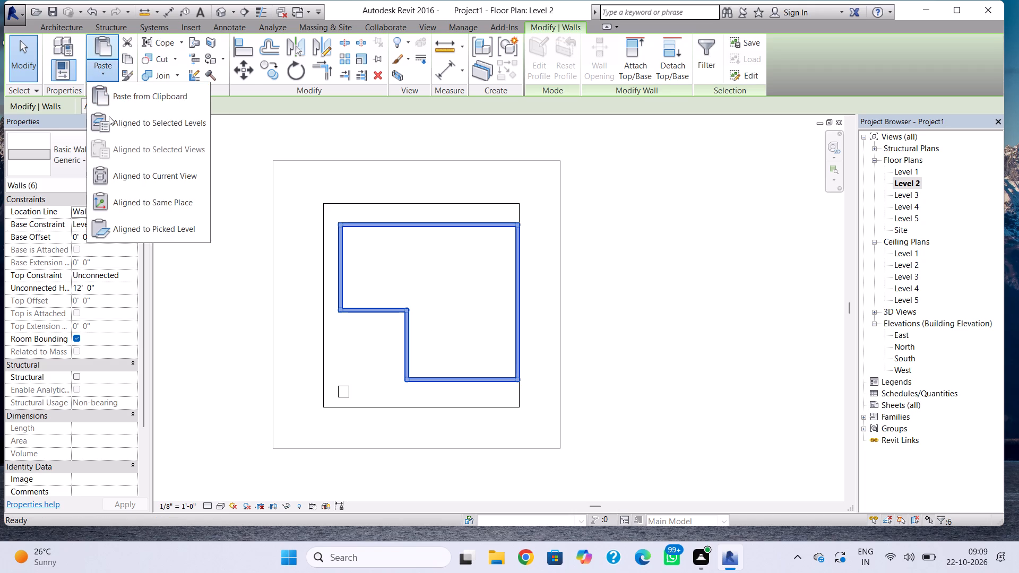
click(109, 116)
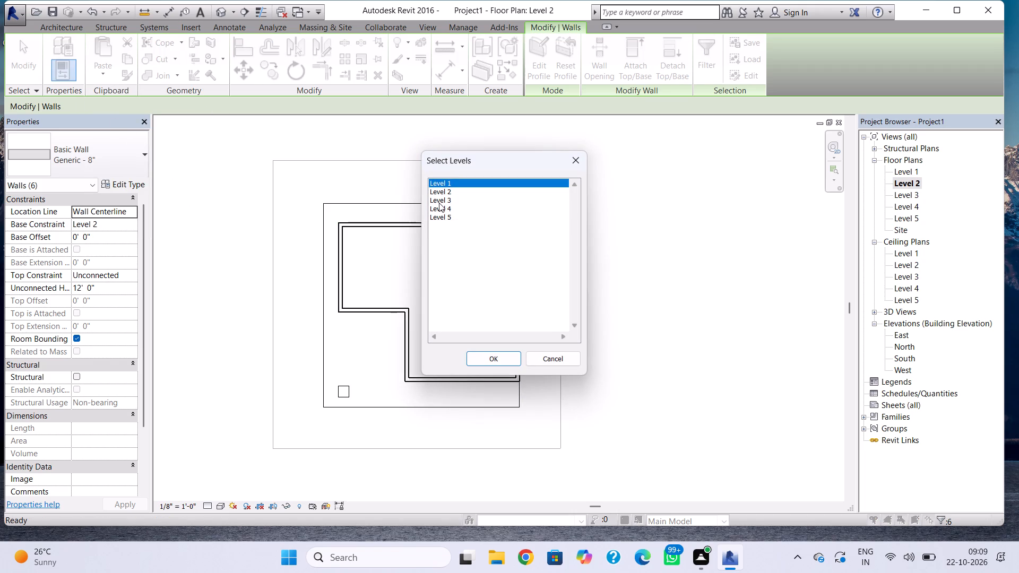
click(439, 203)
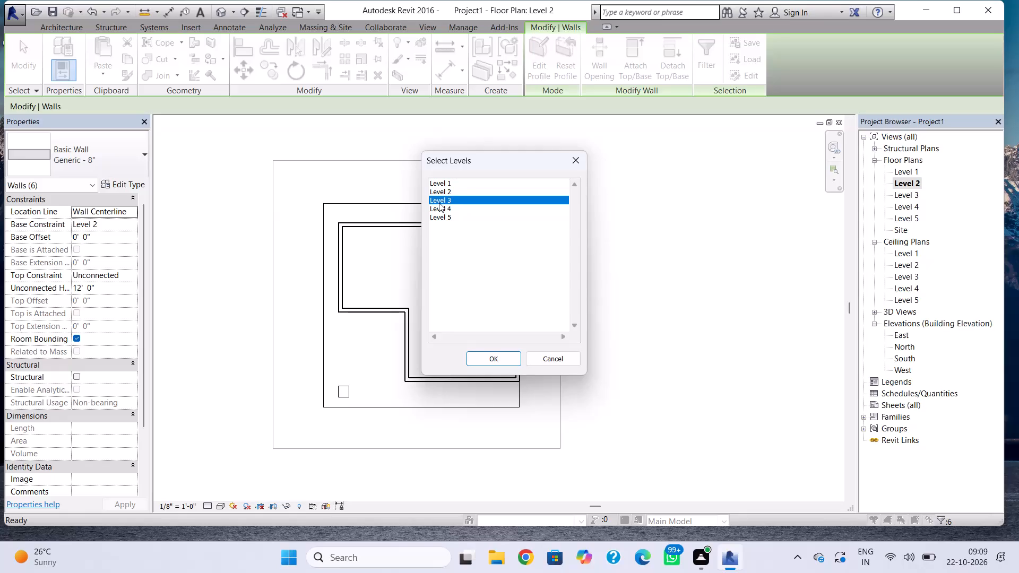
click(495, 358)
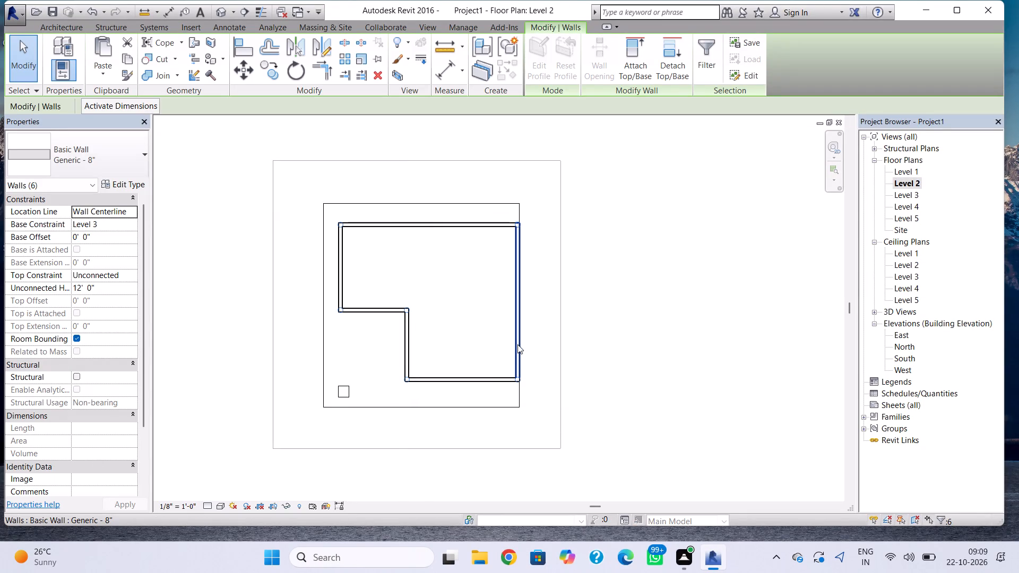
key(Escape)
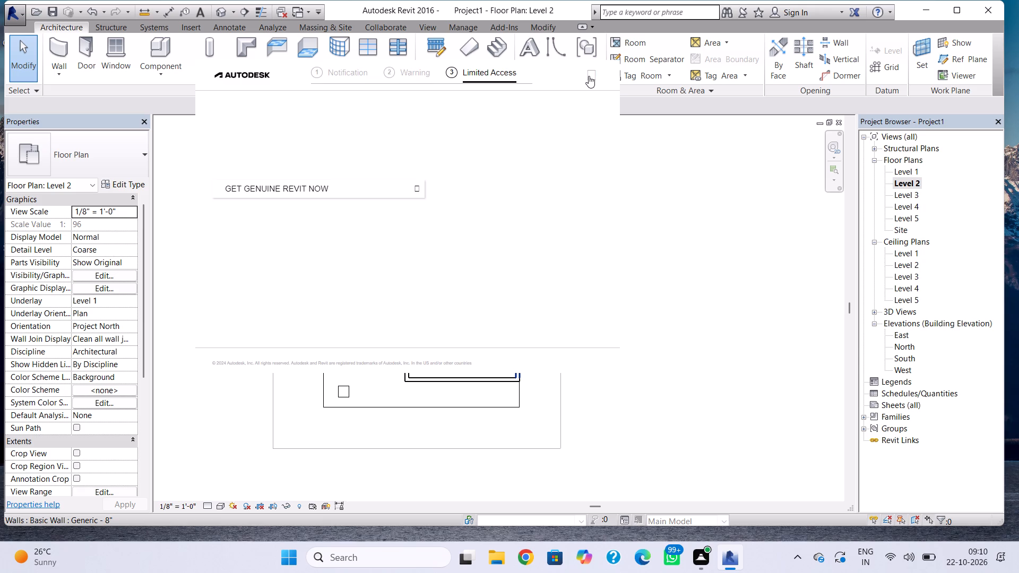
click(589, 76)
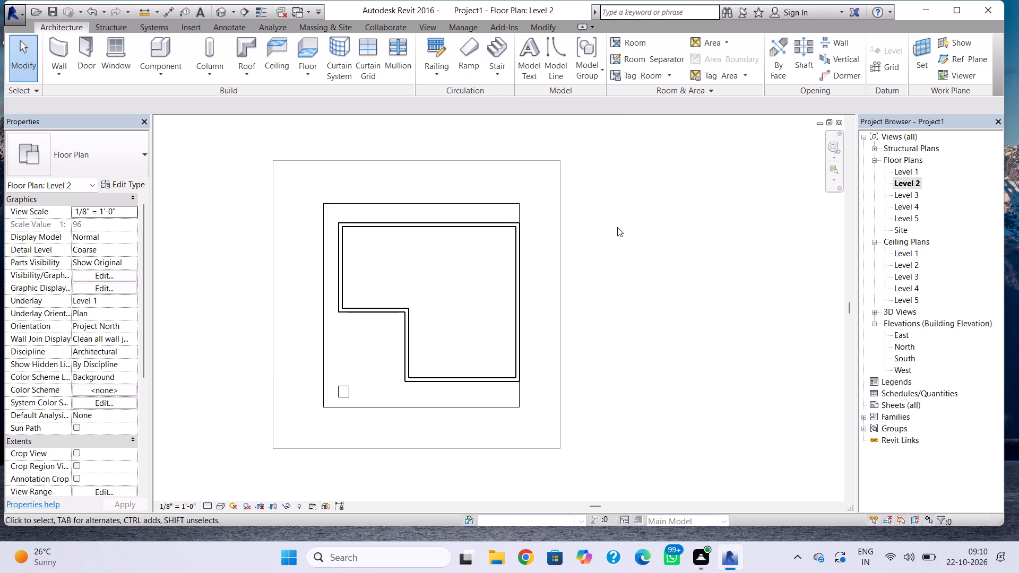
In the 3D view, copy the flat roof at Level 3 and paste it aligned to Level 4.
shift+right_drag(618, 231, 590, 246)
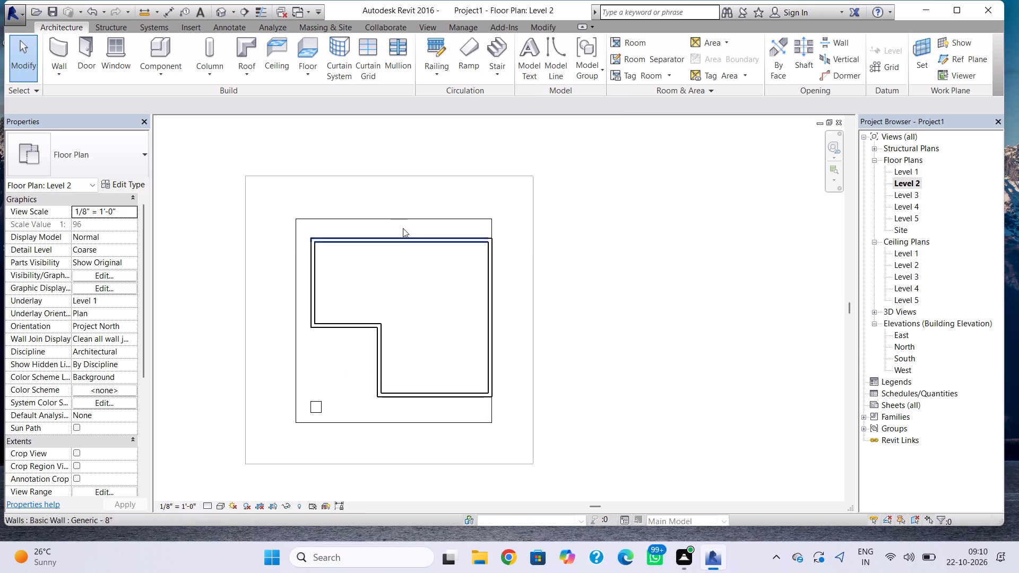
click(217, 5)
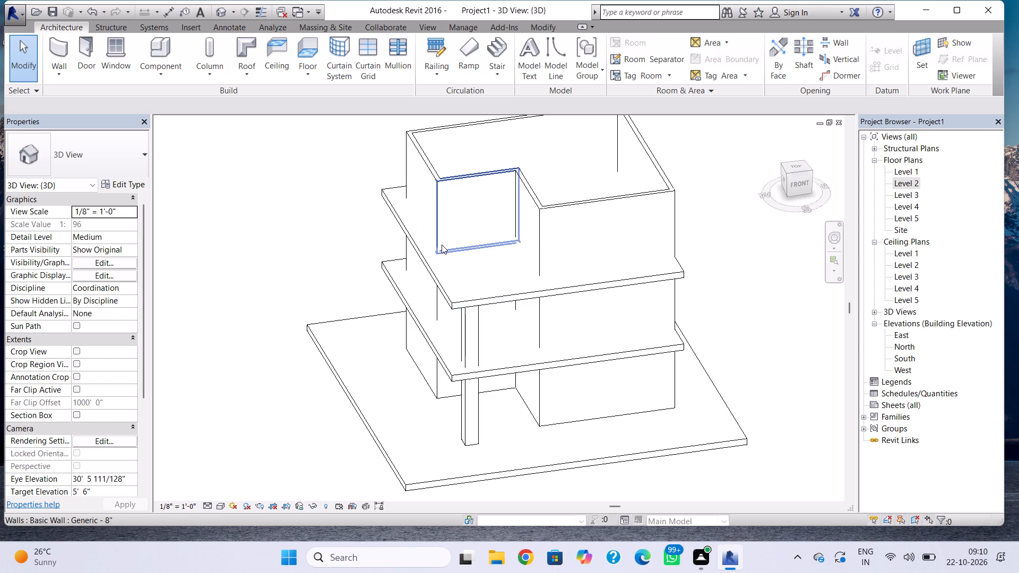
click(442, 245)
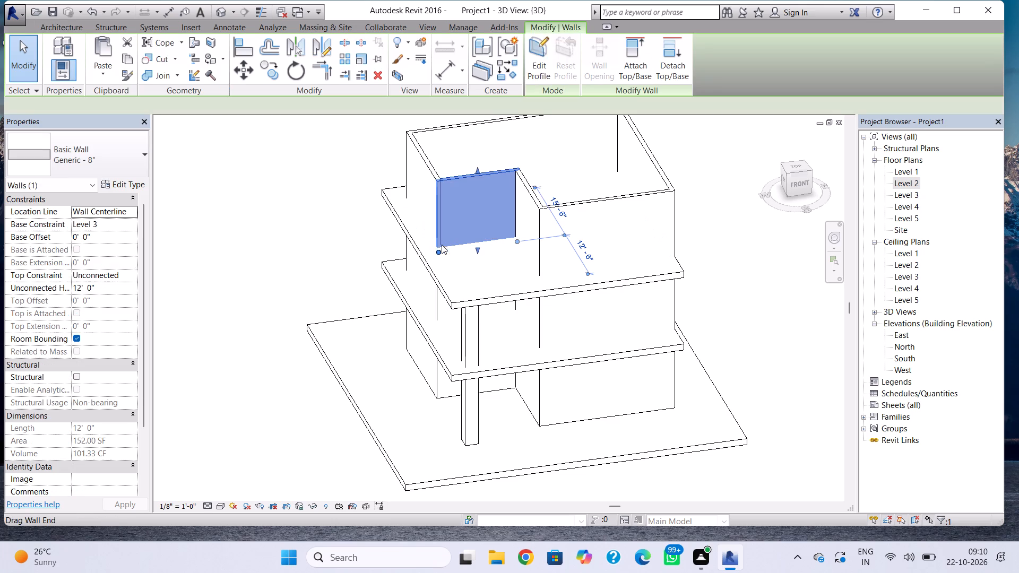
key(Escape)
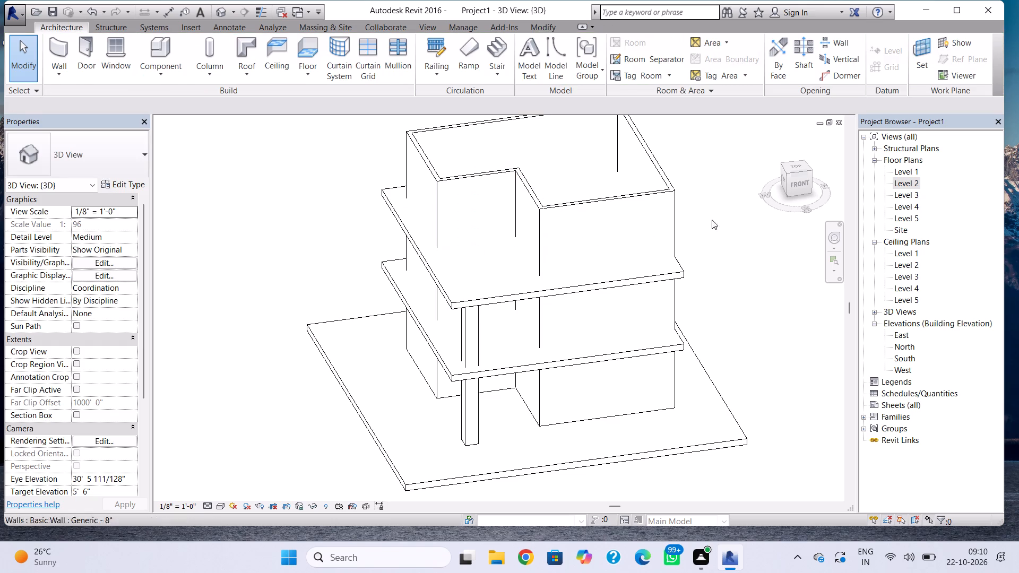
click(516, 292)
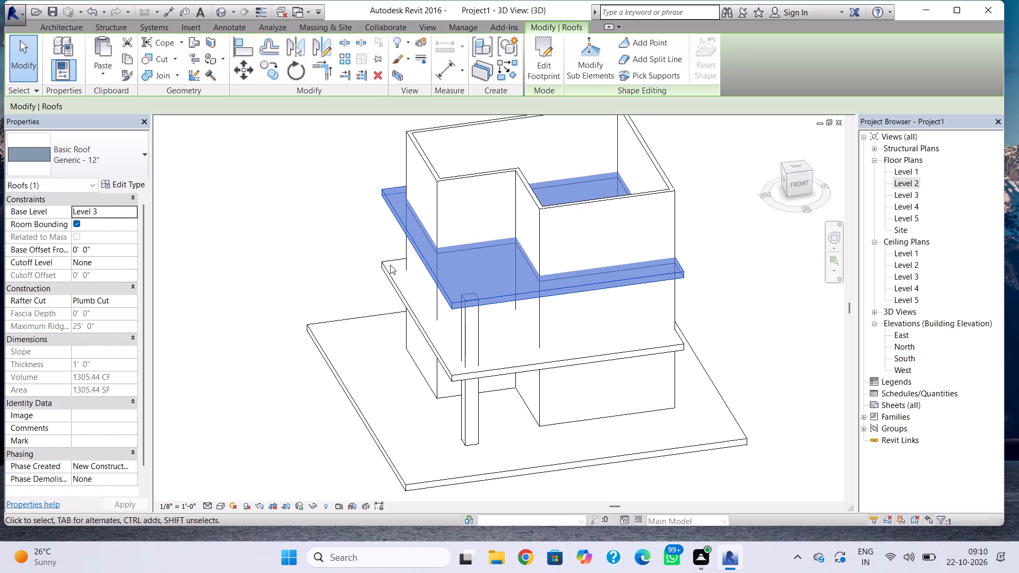
click(132, 62)
click(116, 67)
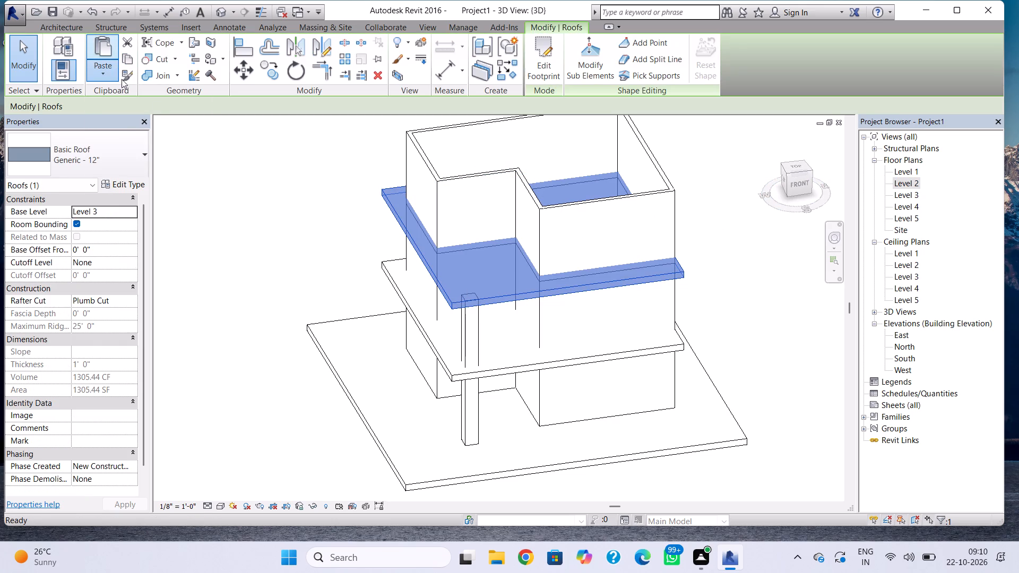
click(146, 116)
click(438, 206)
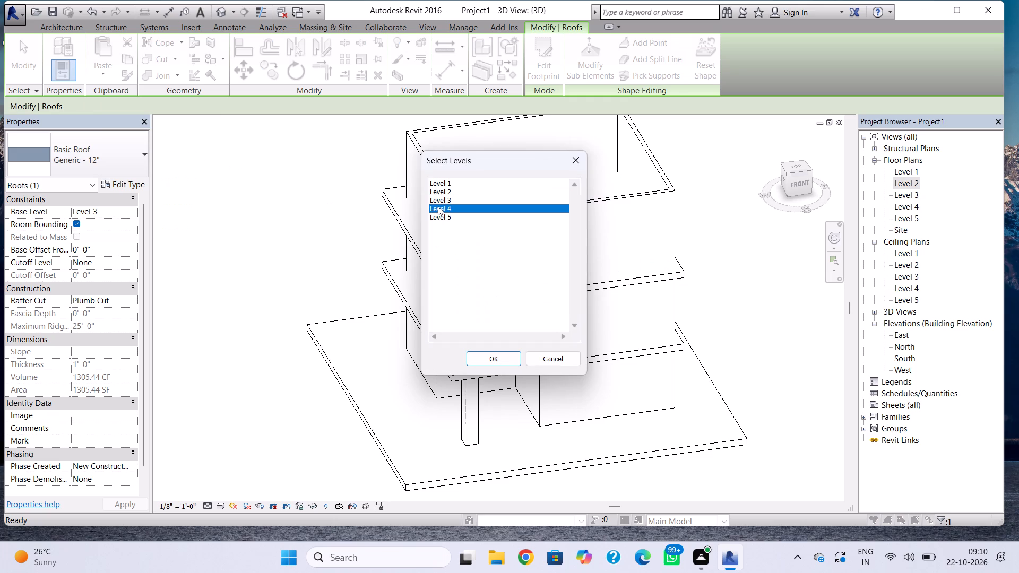
click(488, 365)
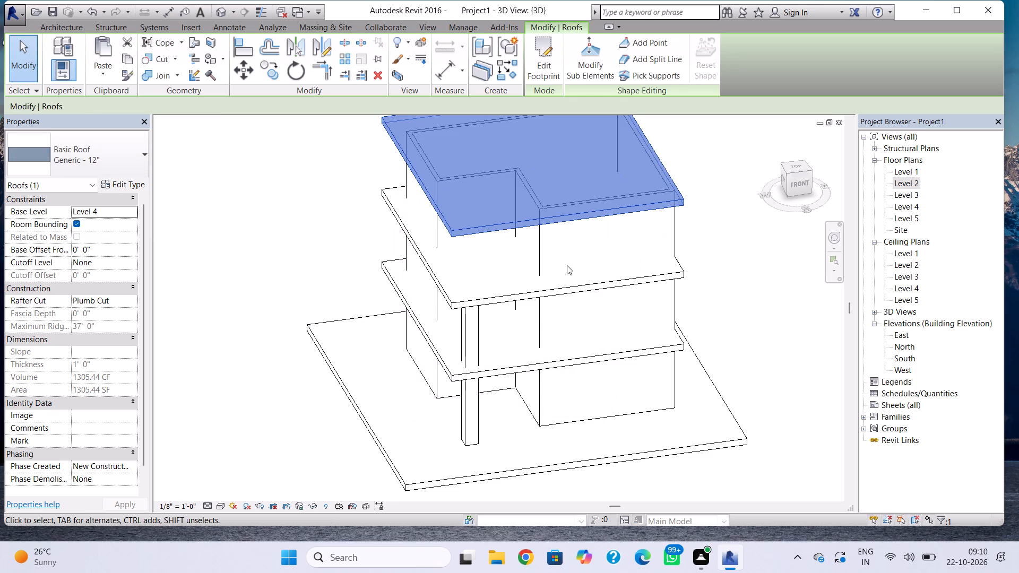
key(Escape)
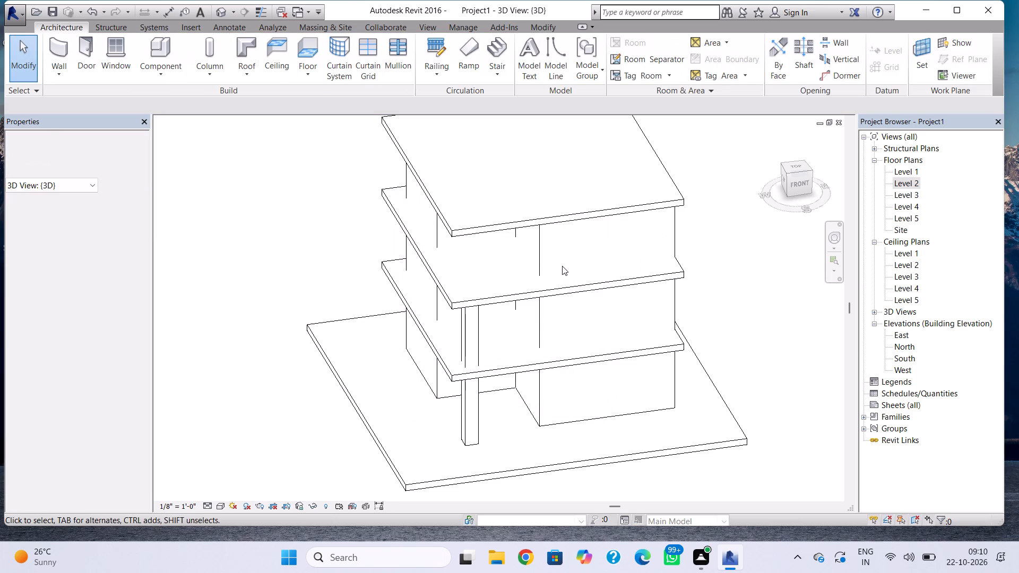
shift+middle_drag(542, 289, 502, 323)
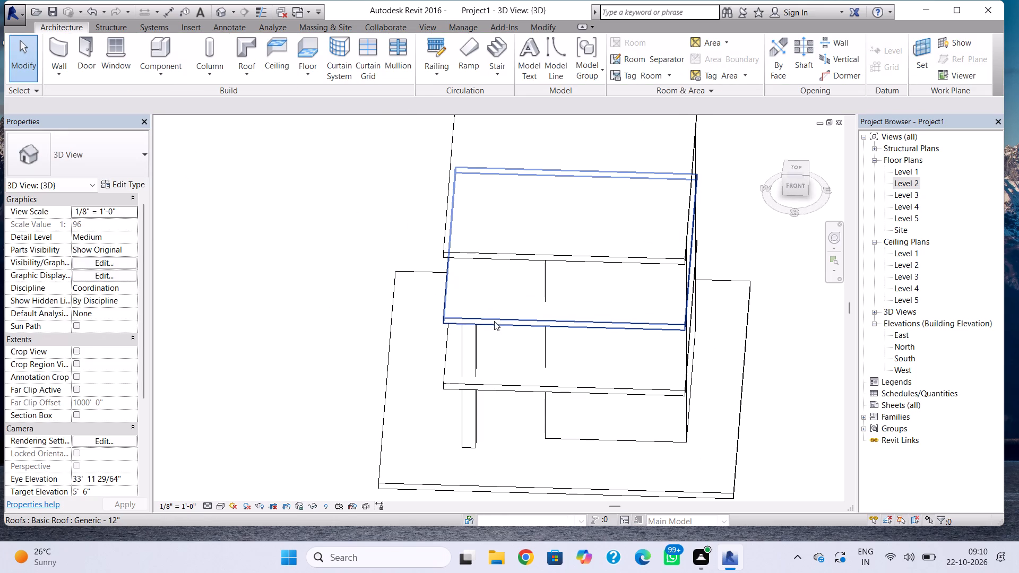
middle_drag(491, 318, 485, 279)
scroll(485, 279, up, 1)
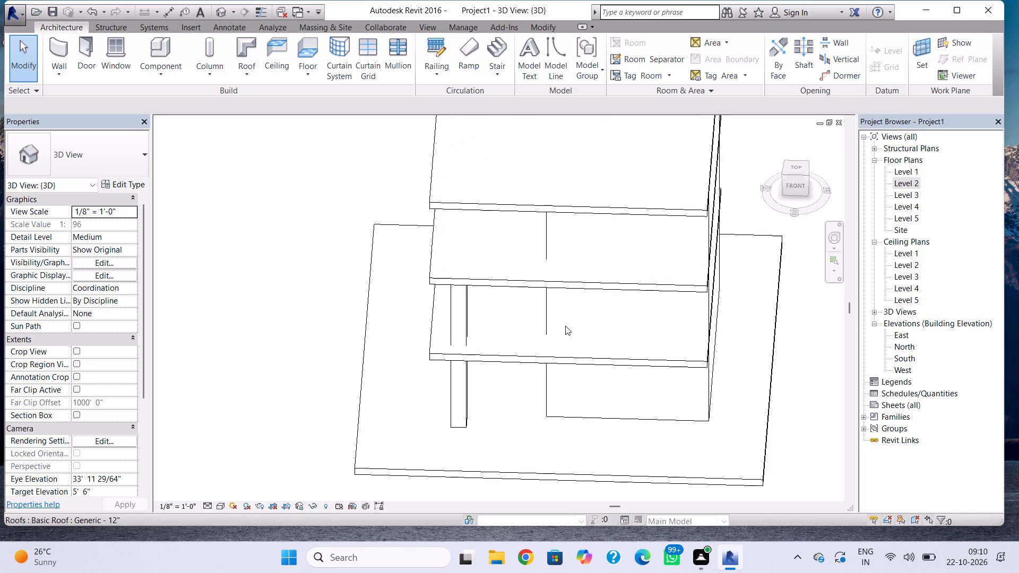
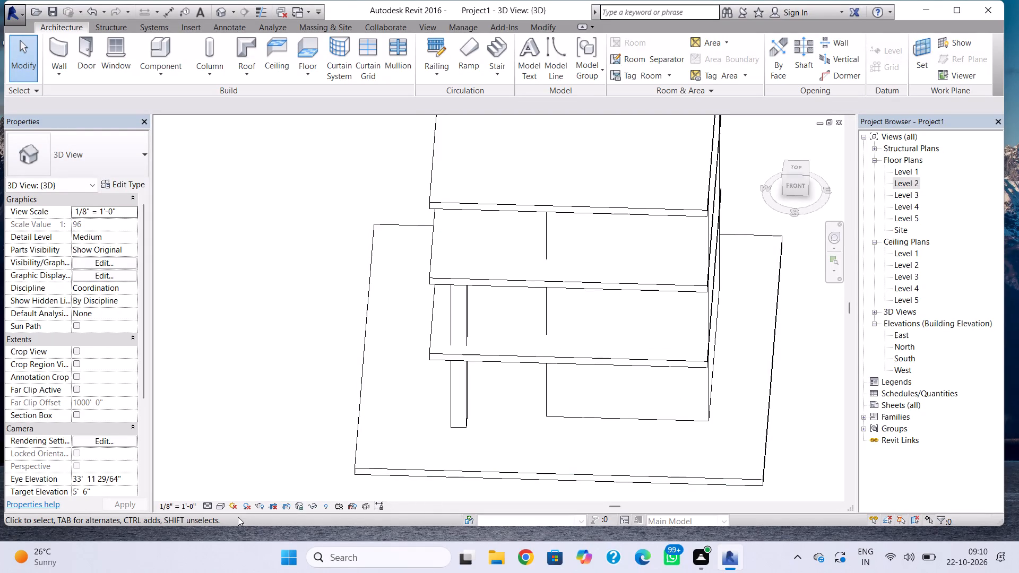
Set the 3D view's visual style to Realistic.
click(224, 503)
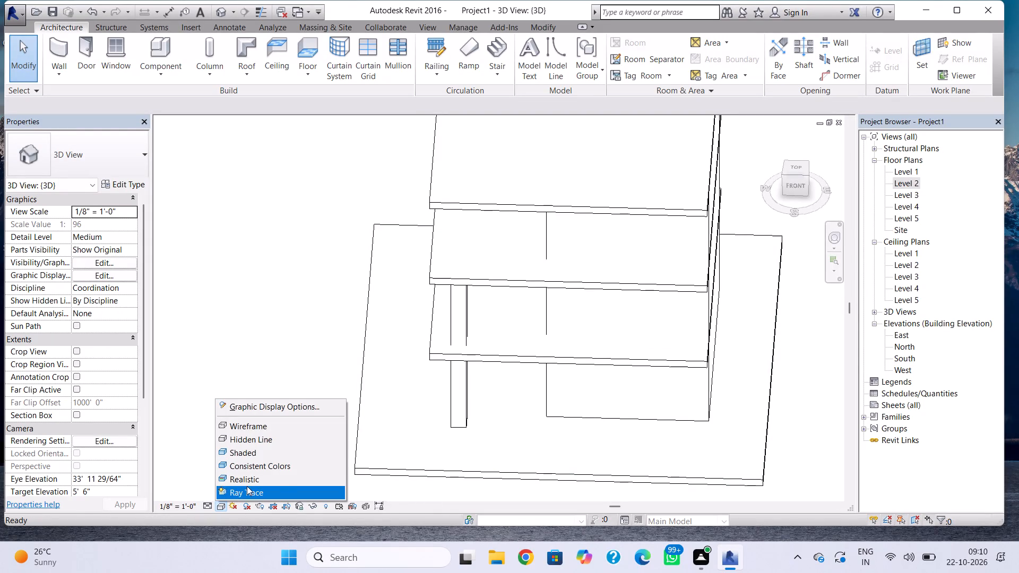
click(251, 481)
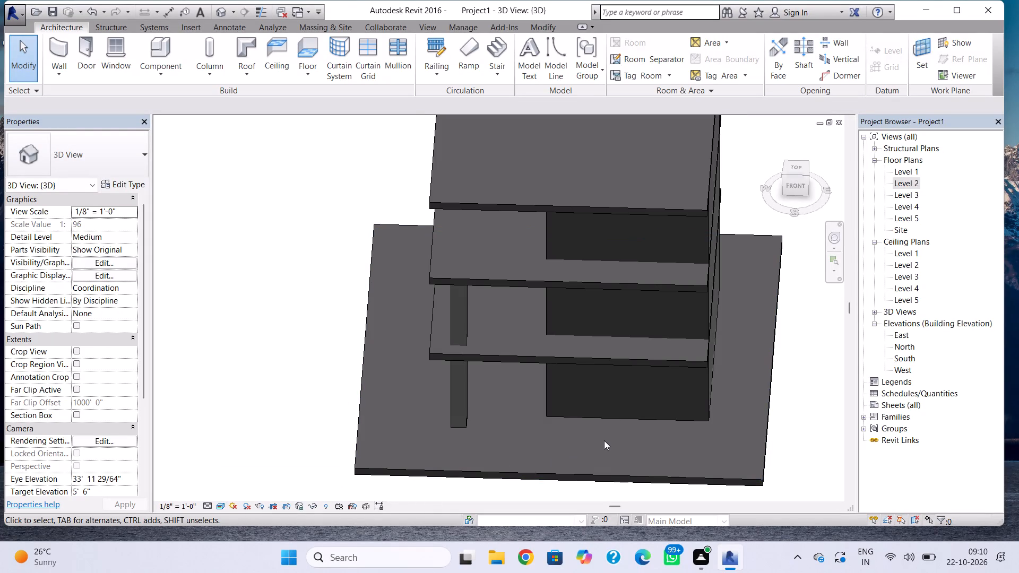
key(Escape)
Set the rectangular column's top level to Level 4.
shift+right_drag(607, 437, 559, 449)
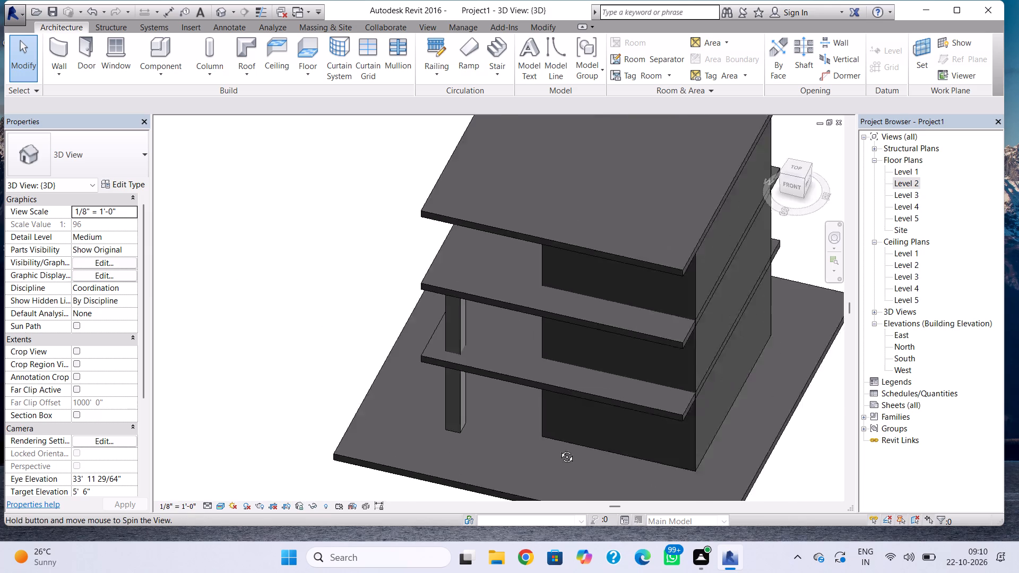
shift+right_drag(559, 449, 545, 449)
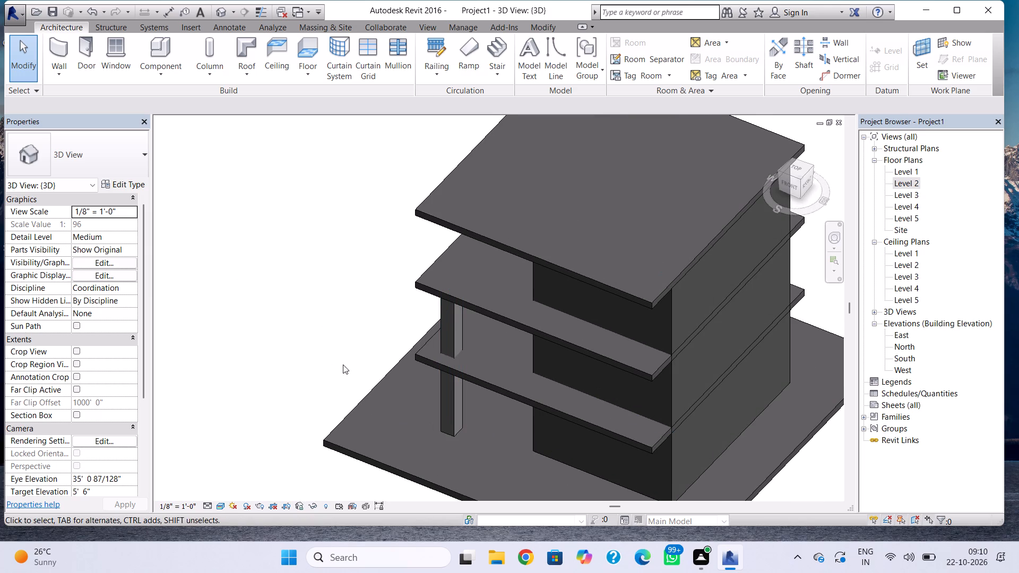
click(460, 400)
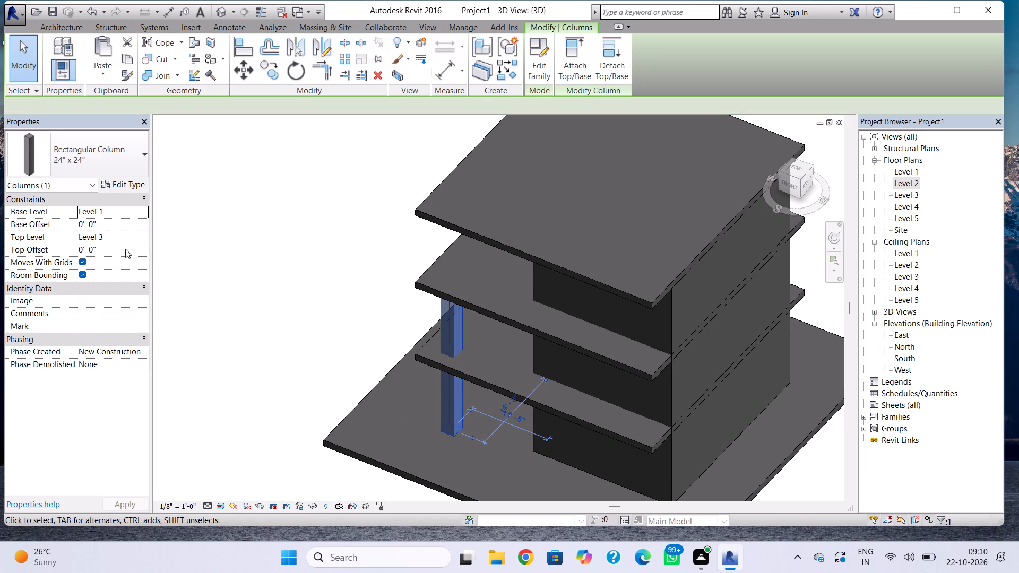
click(141, 231)
click(142, 235)
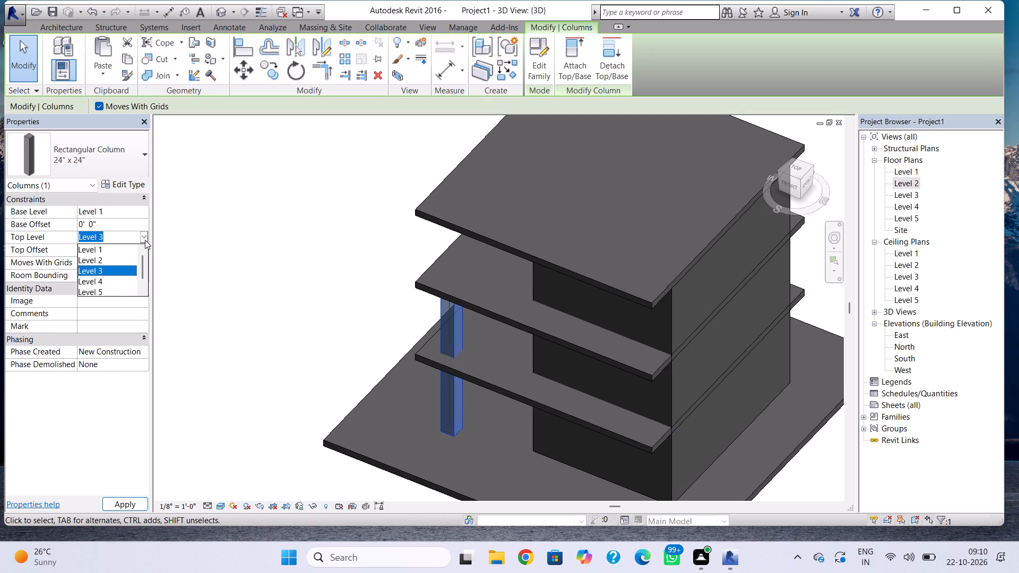
click(113, 283)
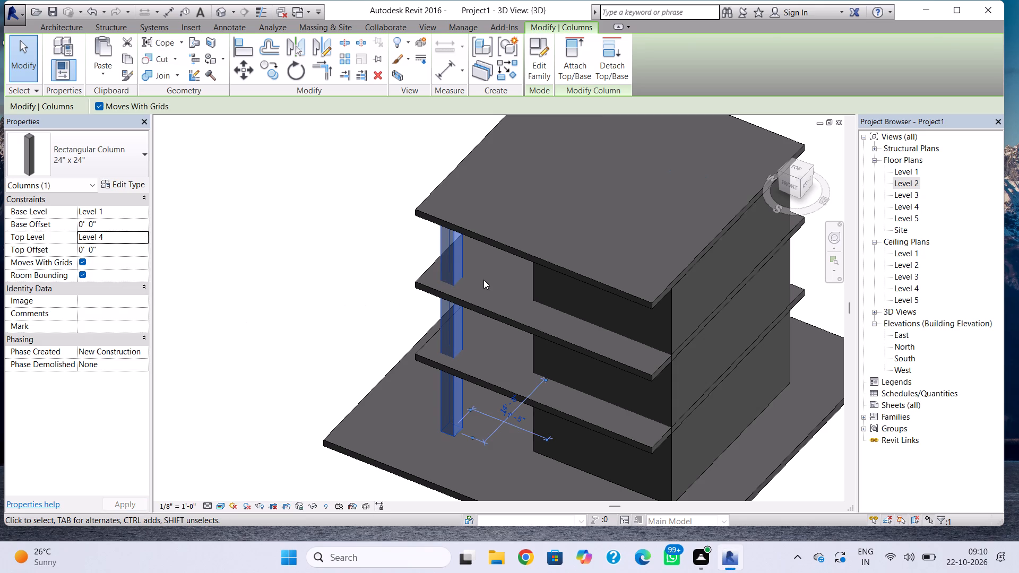
key(Escape)
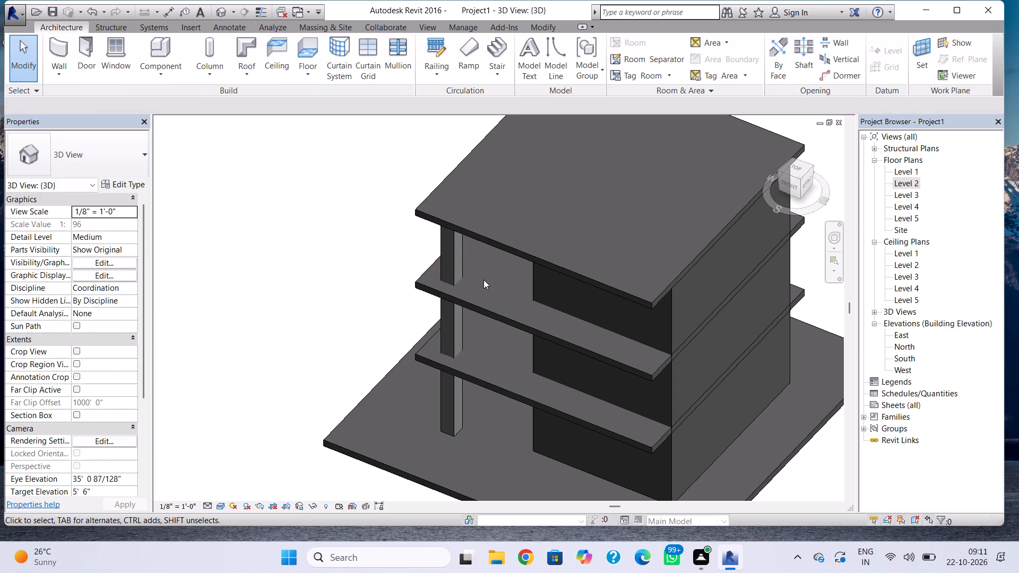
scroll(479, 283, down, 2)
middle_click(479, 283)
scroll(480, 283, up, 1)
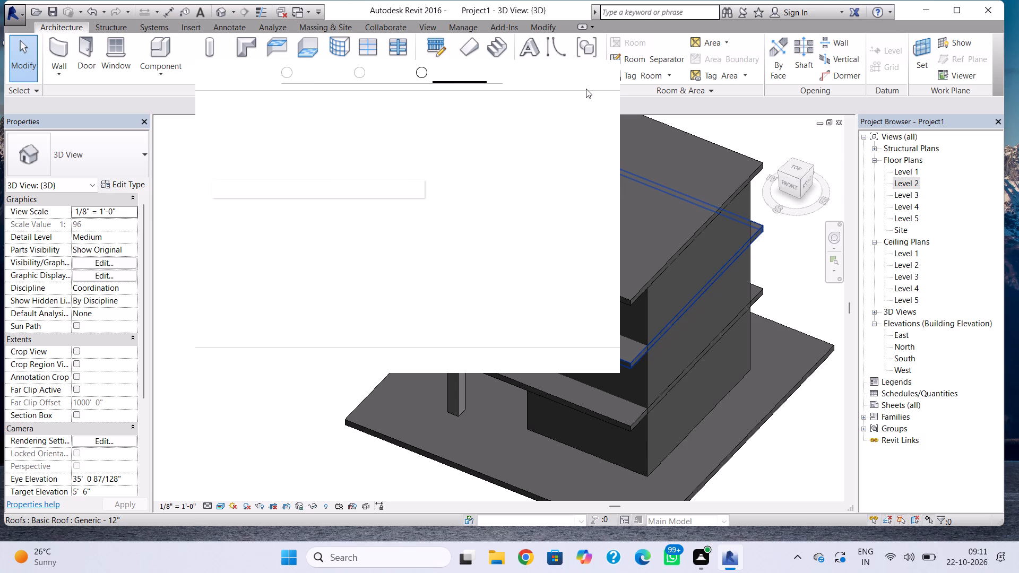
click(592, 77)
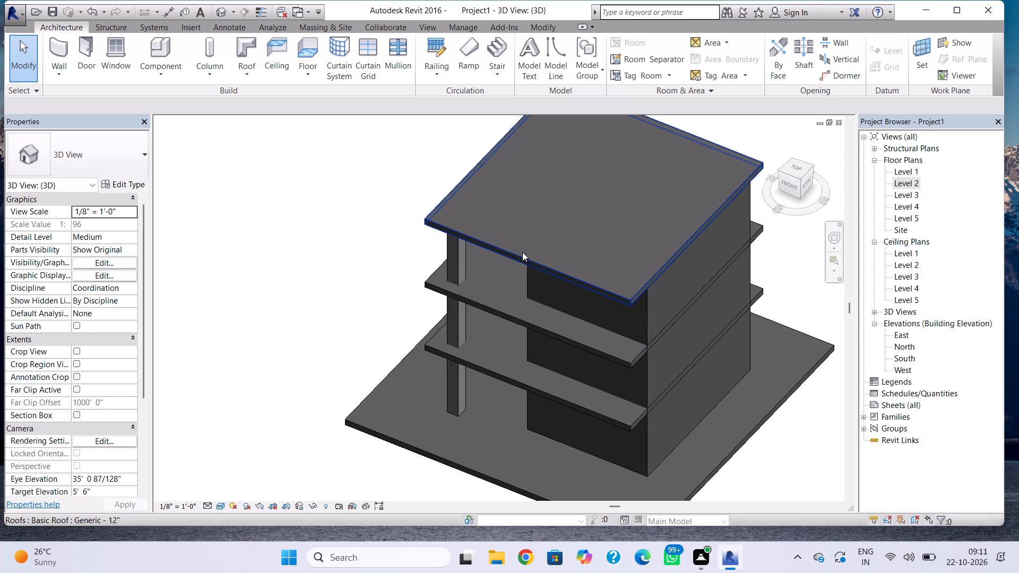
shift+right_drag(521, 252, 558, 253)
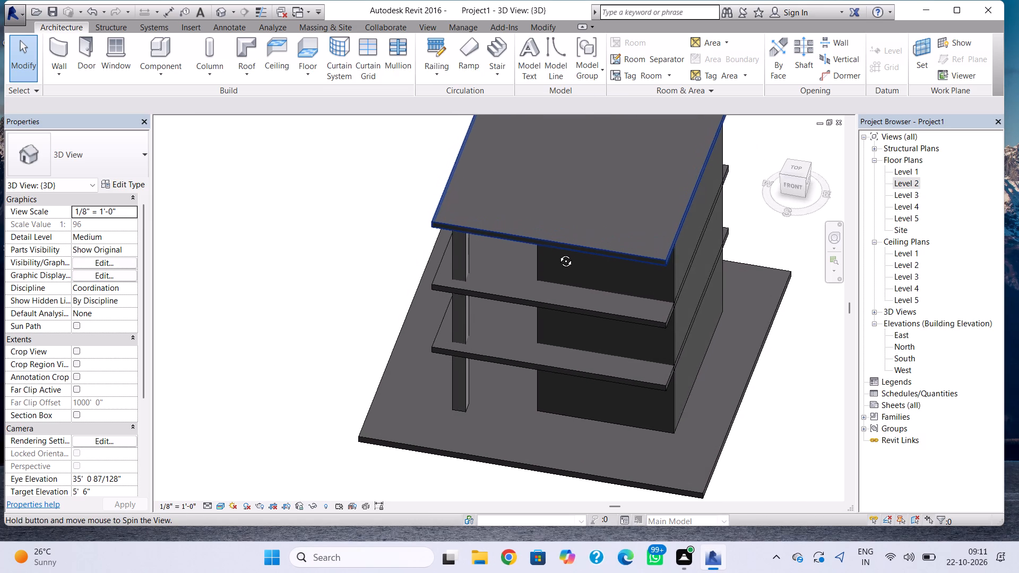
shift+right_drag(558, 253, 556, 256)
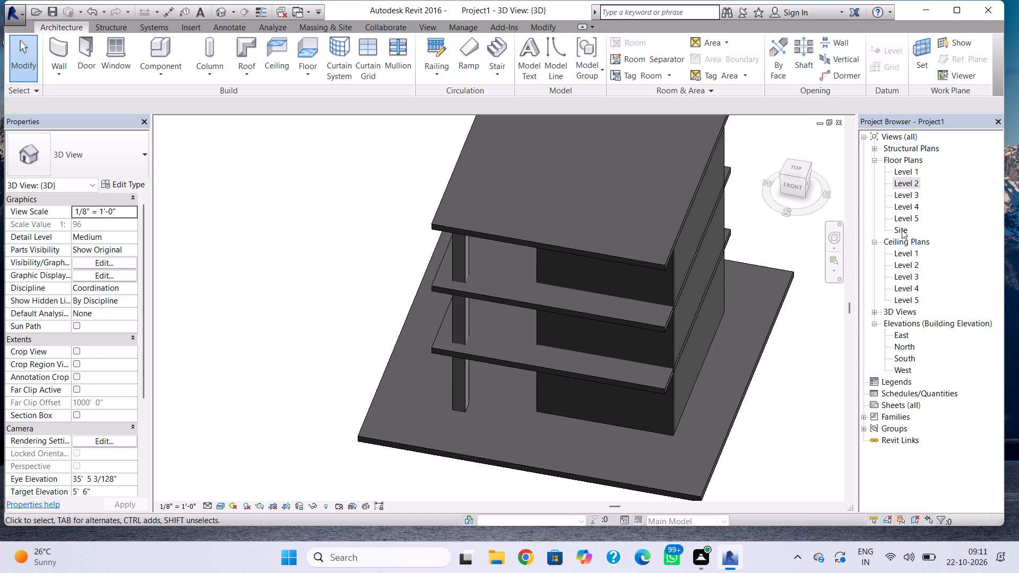
Open the Level 2 floor plan.
double_click(905, 171)
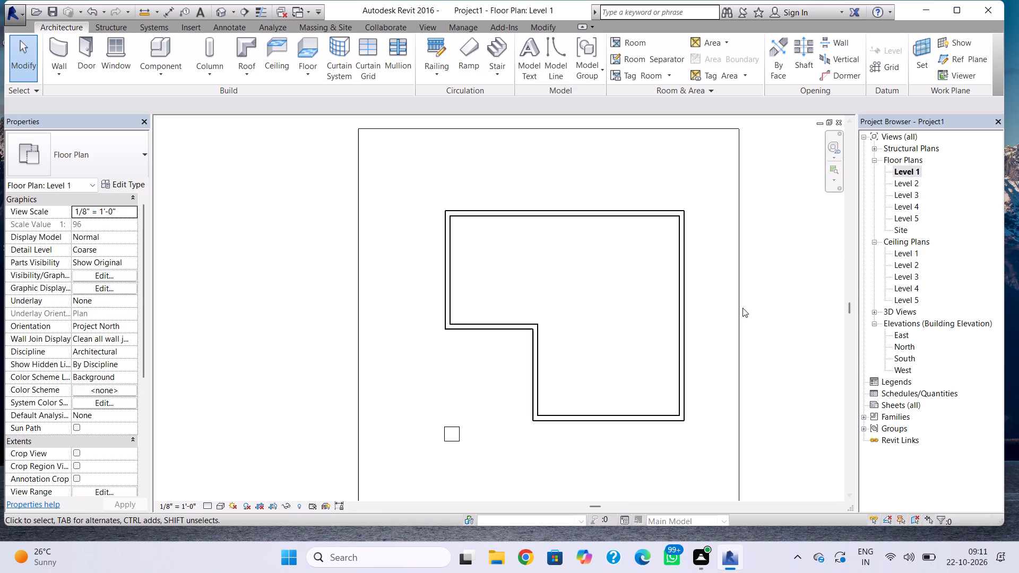
double_click(913, 186)
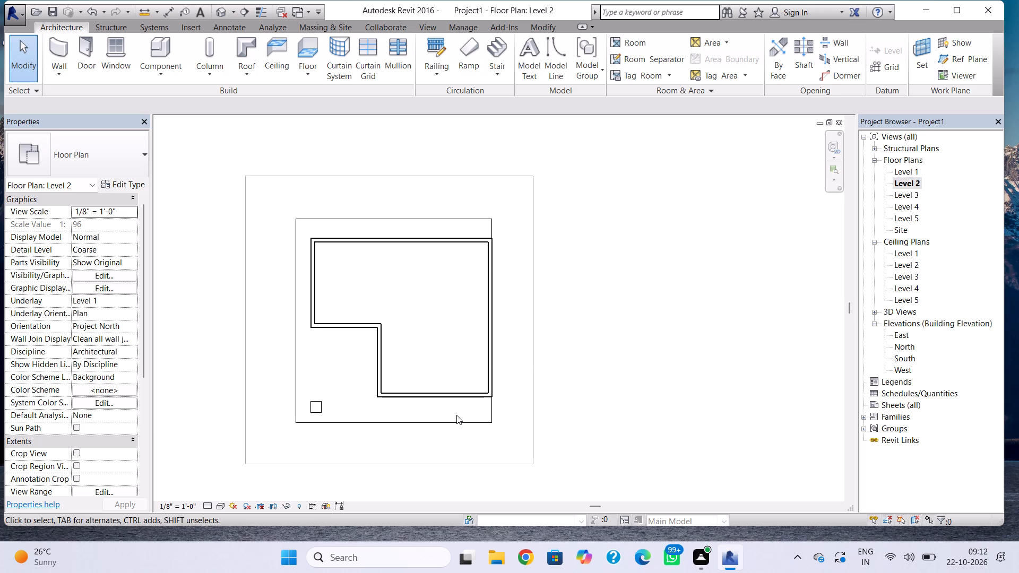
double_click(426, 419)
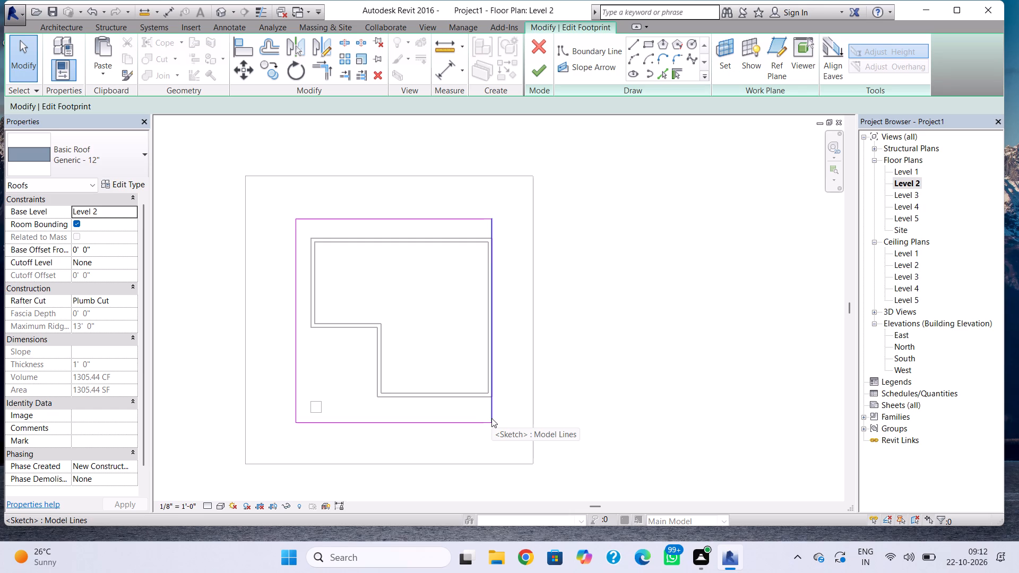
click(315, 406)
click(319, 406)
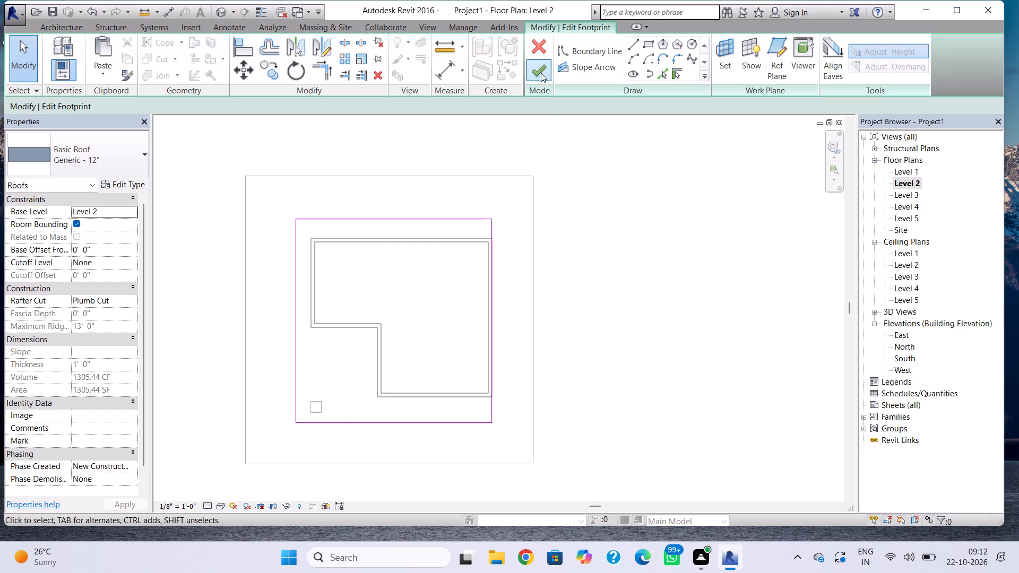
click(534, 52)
Nudge the 24" x 24" rectangular column a short distance north in plan, toward the building's recessed corner.
click(315, 400)
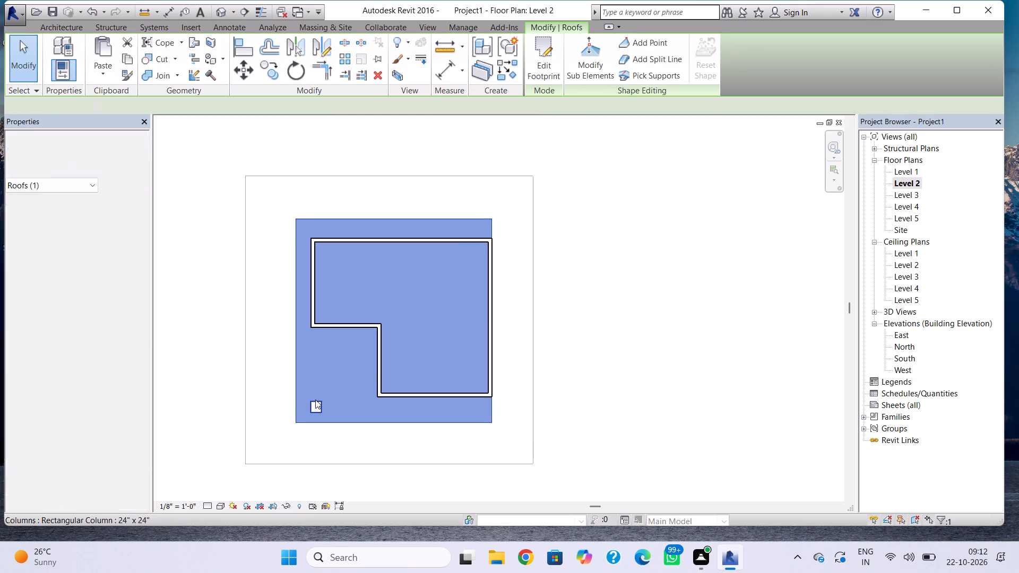
key(Up)
key(Up)
key(Up)
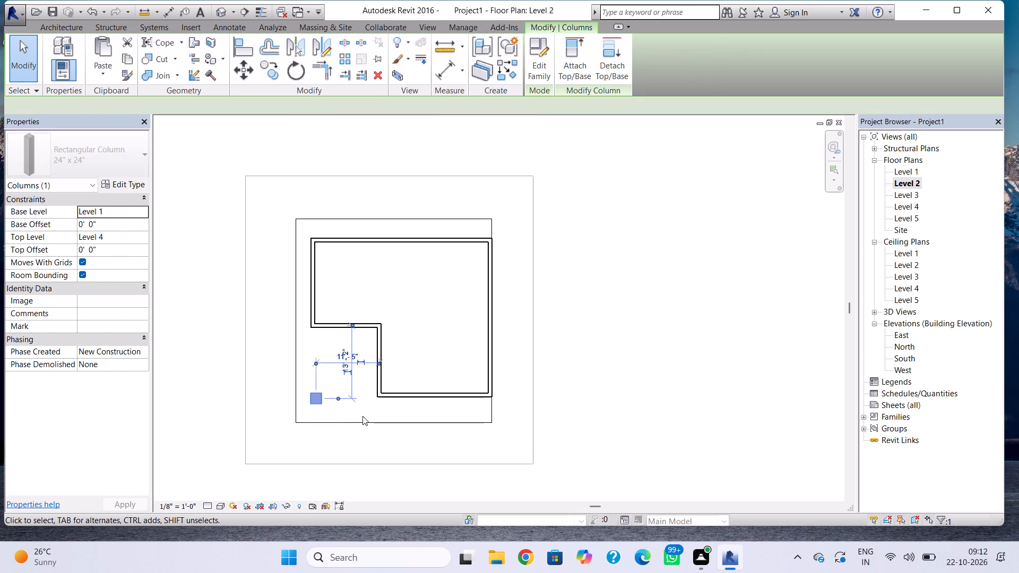
key(Up)
key(Up)
key(Up)
key(Down)
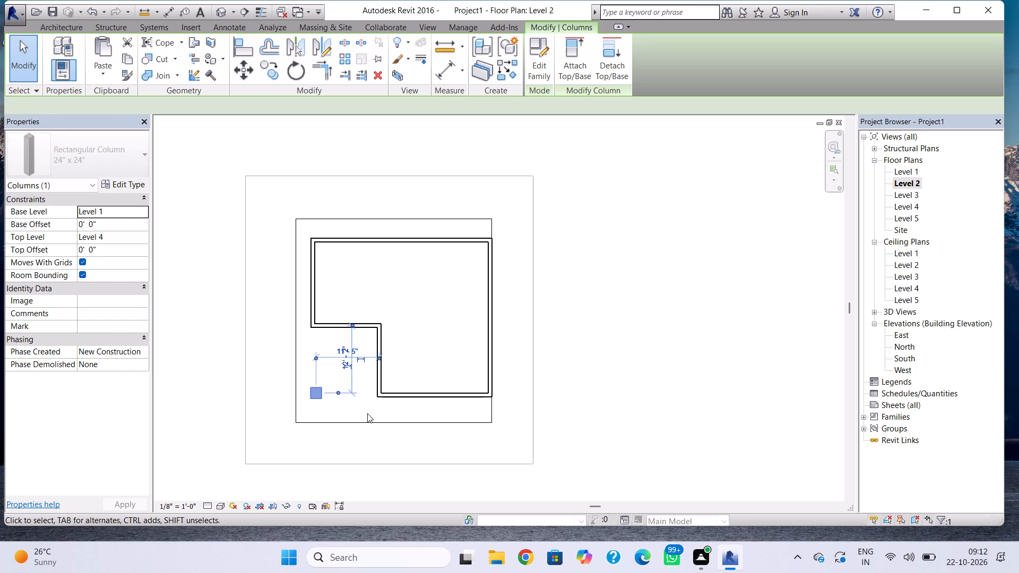
Edit the Level 2 roof's footprint, moving its south boundary line north to the outer face of the south wall.
click(372, 418)
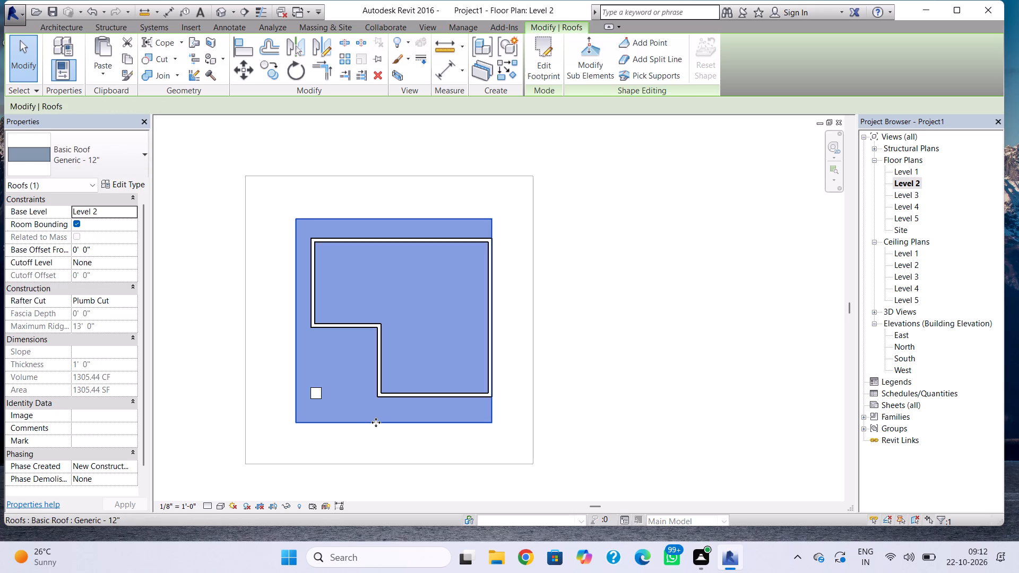
click(461, 425)
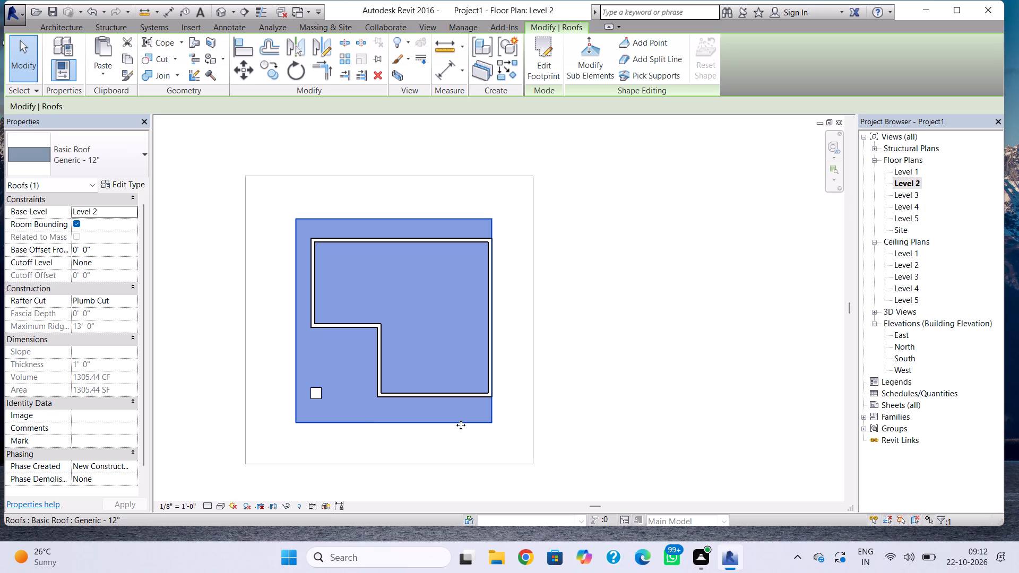
double_click(461, 424)
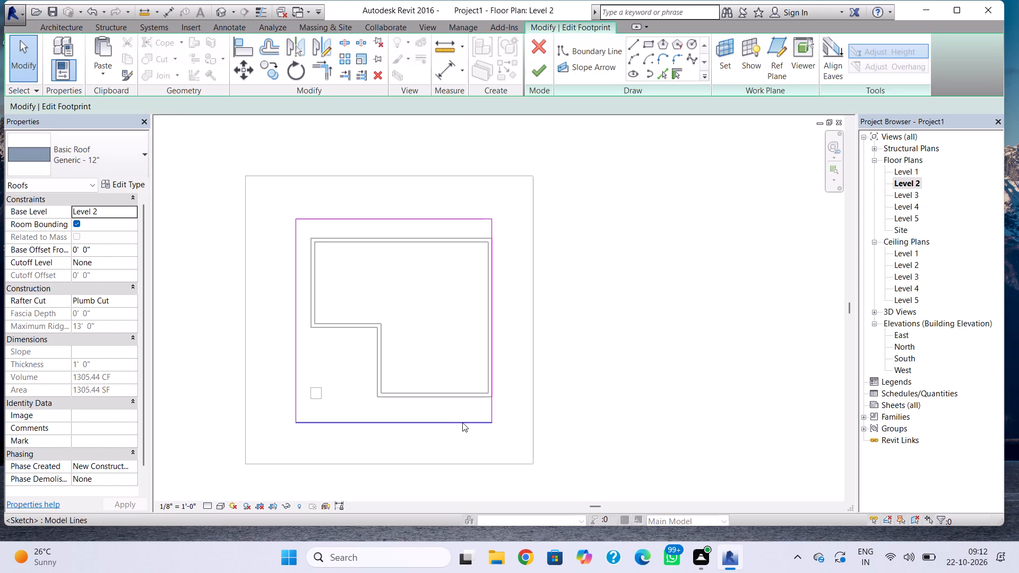
click(478, 423)
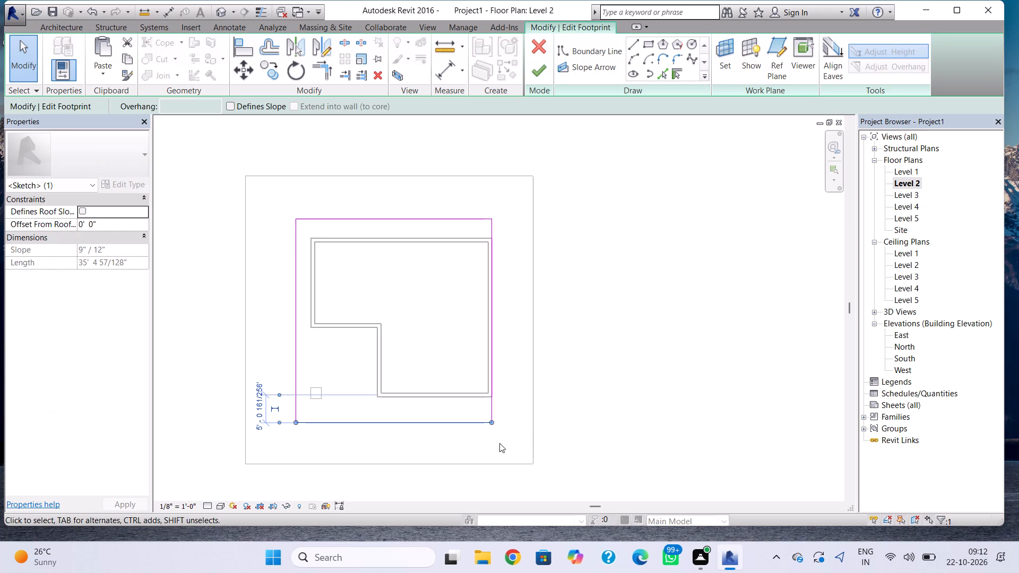
key(Up)
key(Up)
key(Up)
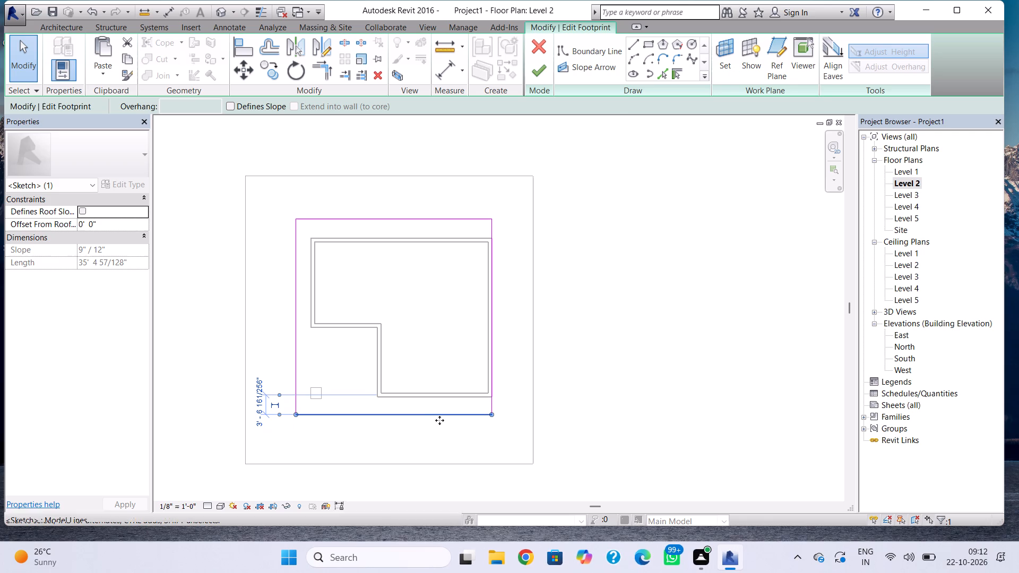
key(Up)
key(Up)
key(Up)
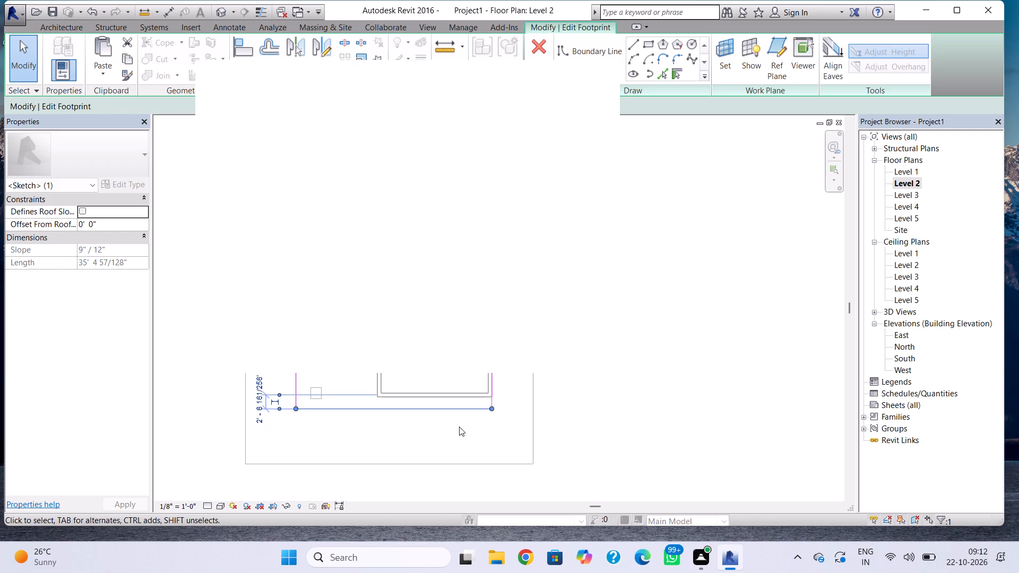
key(Up)
key(Up)
key(Up)
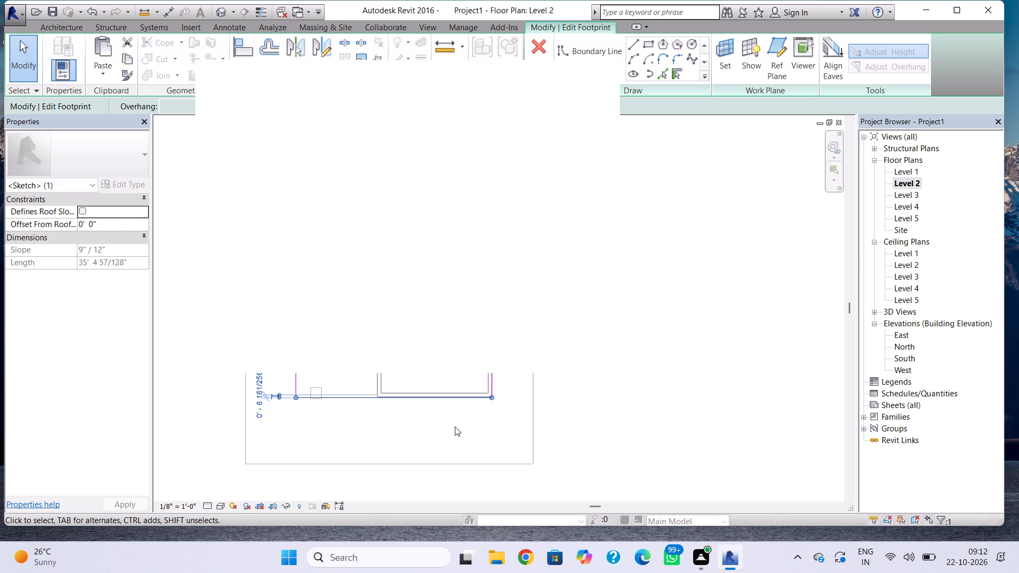
scroll(452, 424, up, 3)
scroll(459, 383, up, 3)
middle_drag(451, 405, 443, 482)
key(Down)
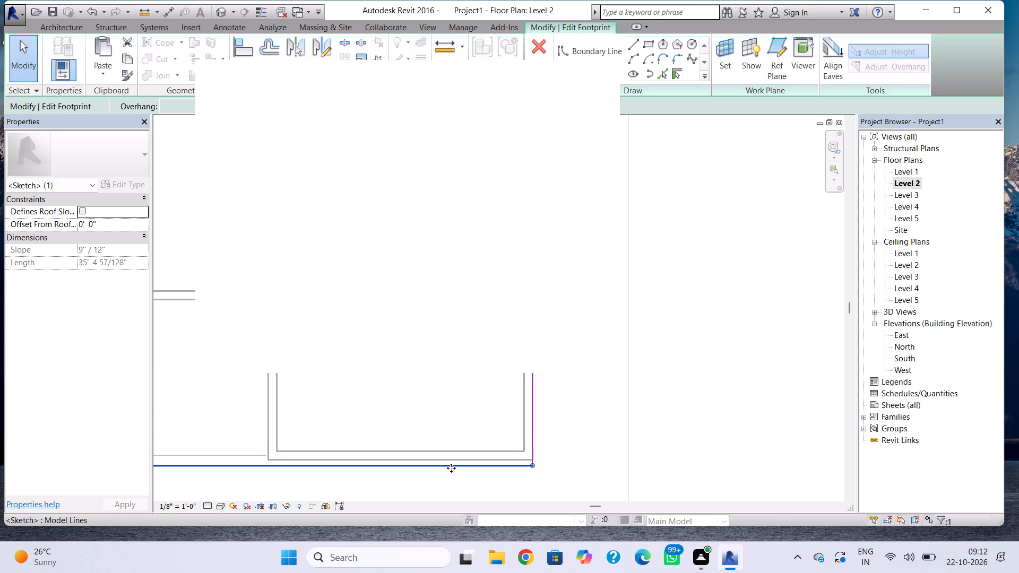
scroll(453, 466, up, 5)
key(Up)
key(Up)
key(Up)
key(Up)
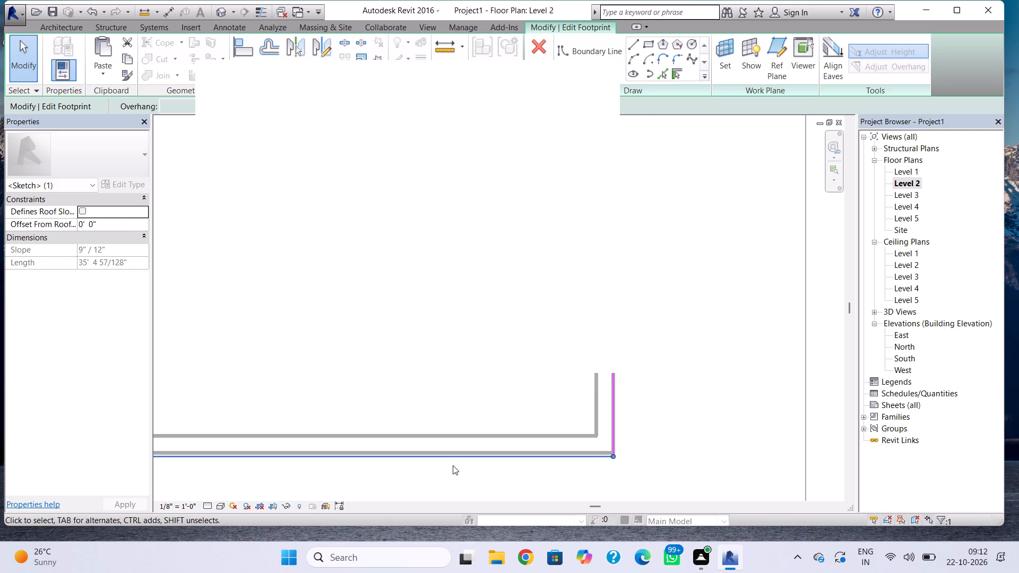
key(Up)
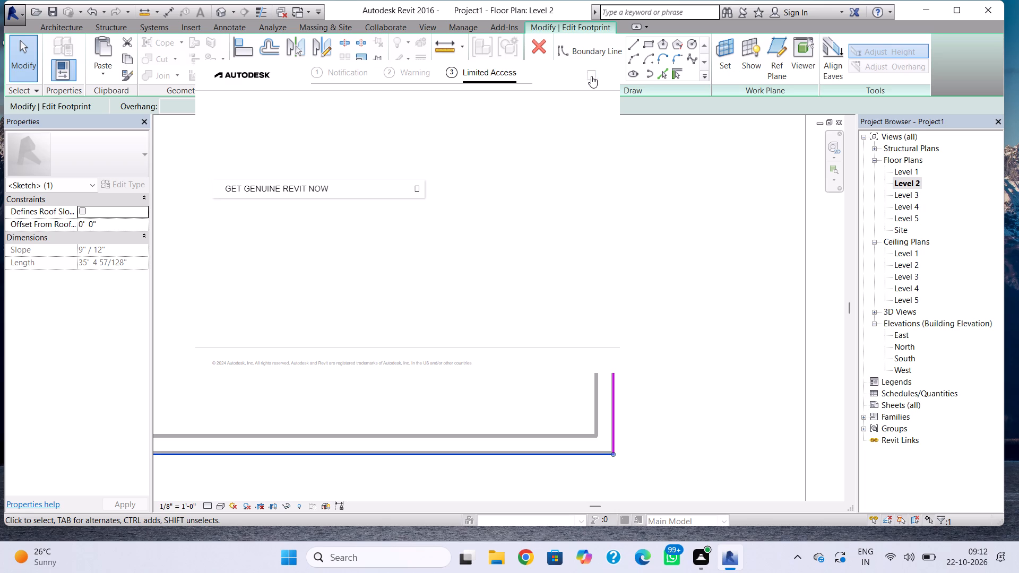
Finish the Level 2 roof's footprint edit and cancel joining the walls to the roof.
click(591, 76)
click(535, 73)
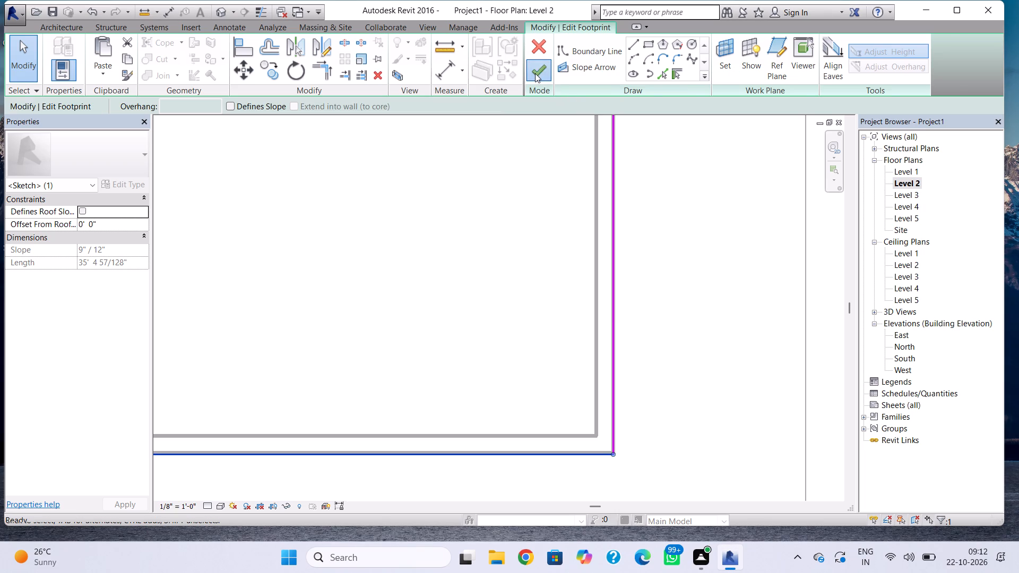
click(536, 281)
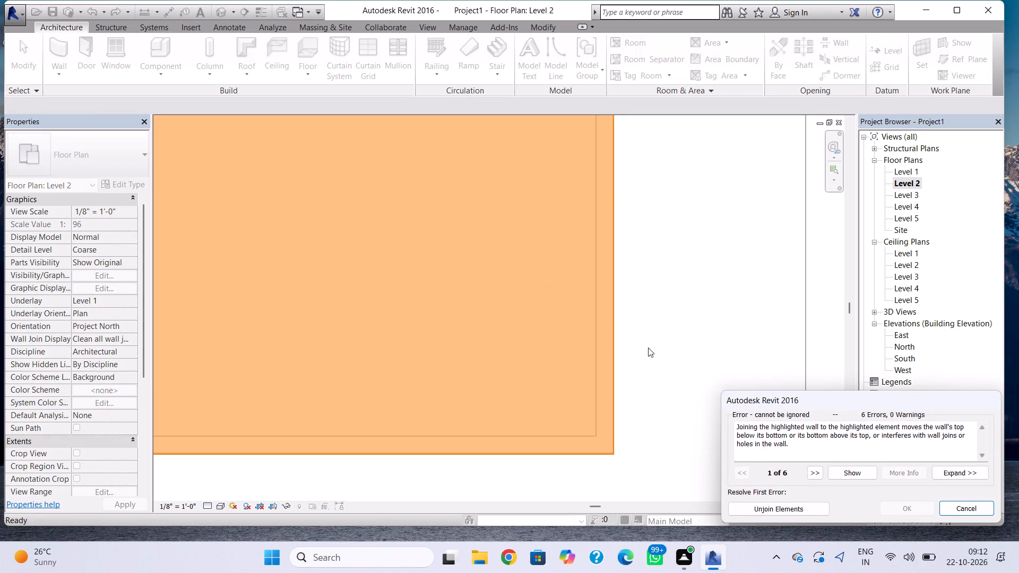
click(974, 514)
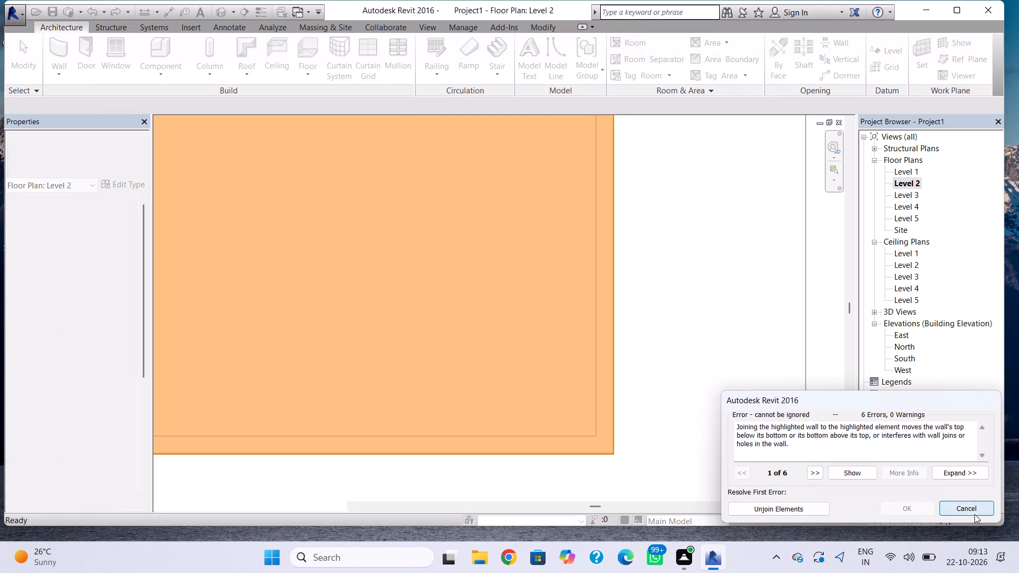
Examine the edited Level 2 roof edge and the moved column in the 3D view from the front and left sides.
click(220, 9)
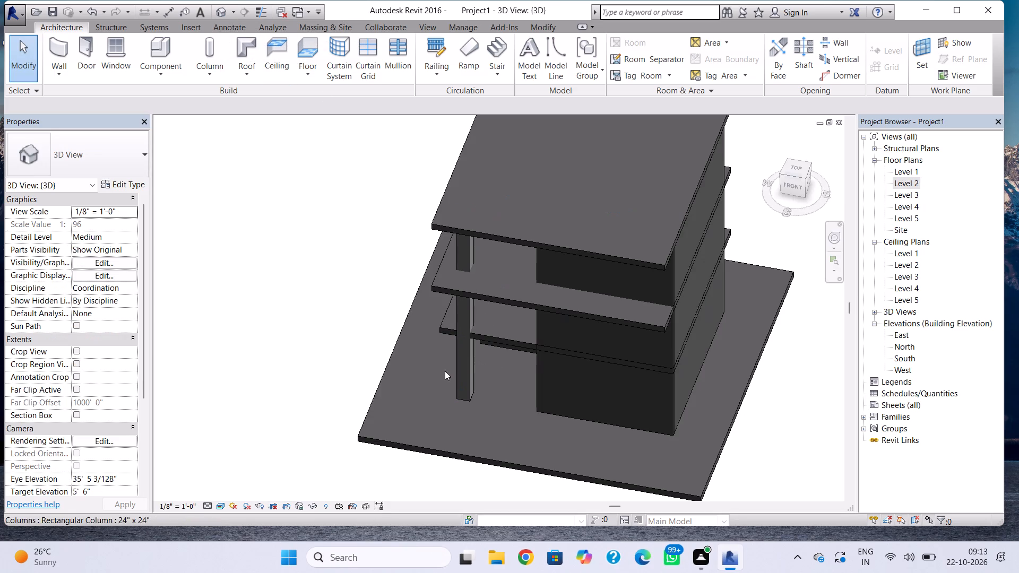
right_drag(444, 371, 567, 365)
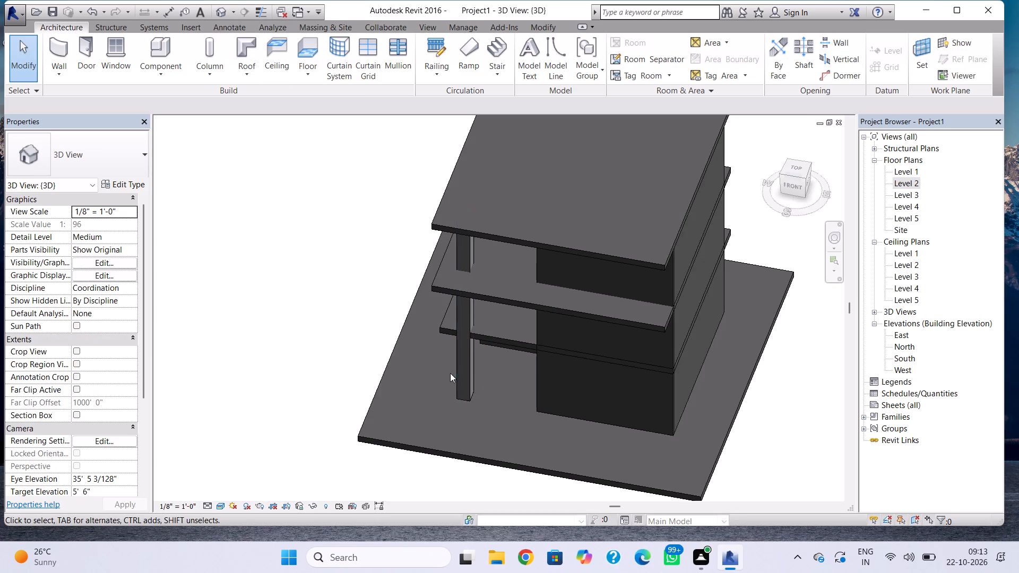
shift+right_drag(443, 372, 649, 332)
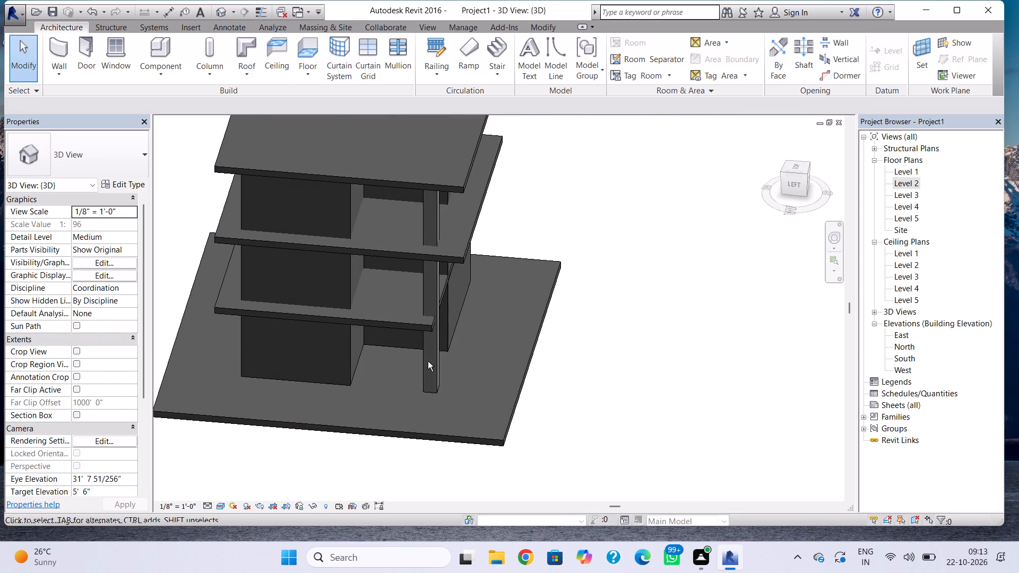
Nudge the 24" x 24" rectangular column north so it sits under the Level 2 roof's trimmed south edge.
shift+click(428, 361)
click(424, 366)
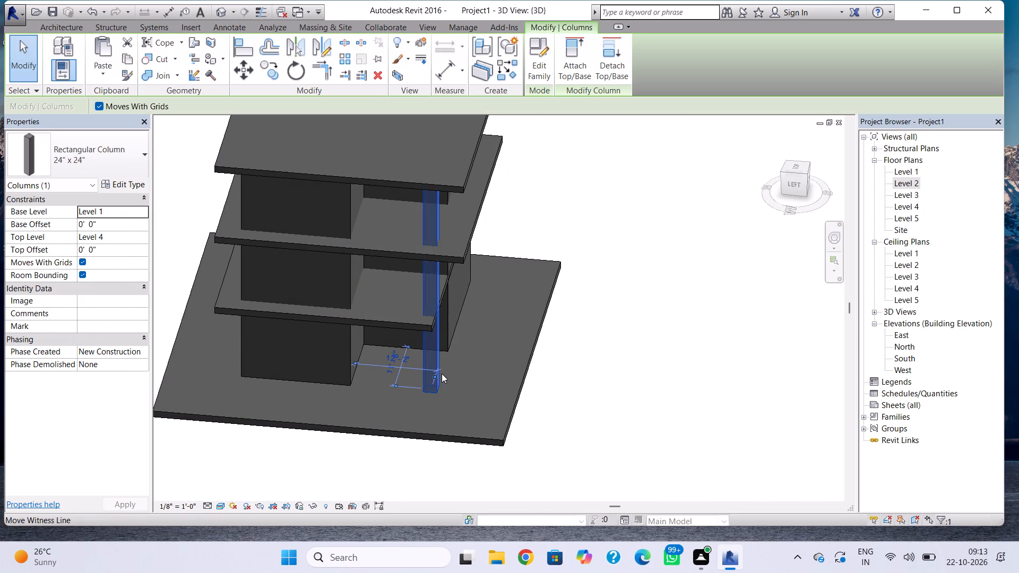
key(Left)
key(Left)
key(Left)
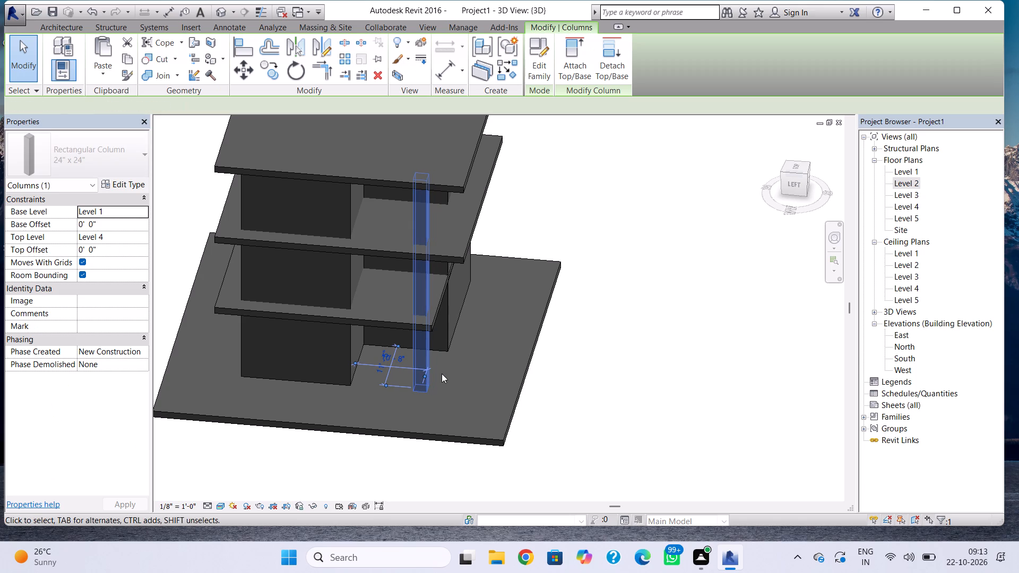
shift+right_drag(552, 368, 505, 382)
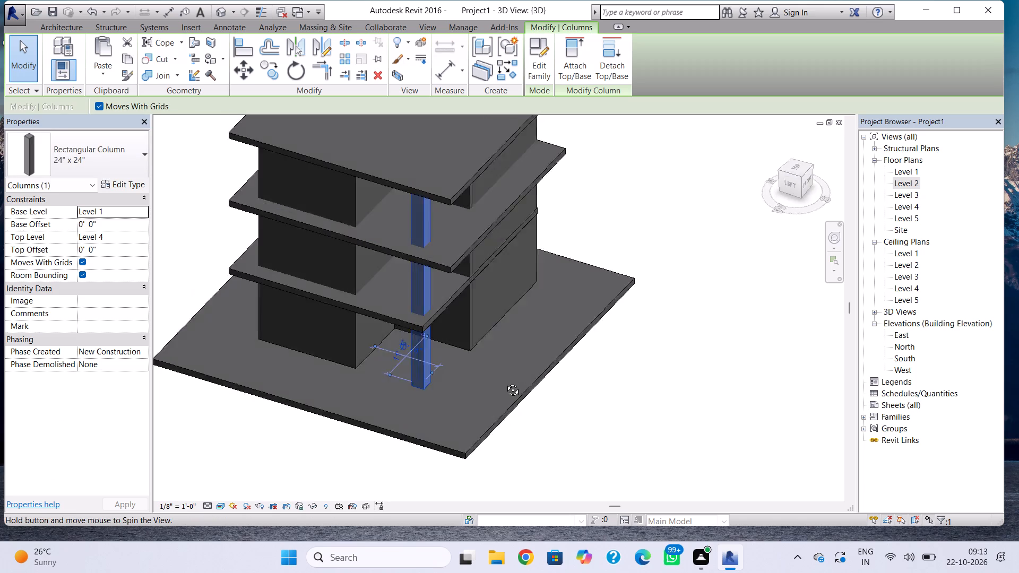
shift+right_drag(505, 382, 375, 386)
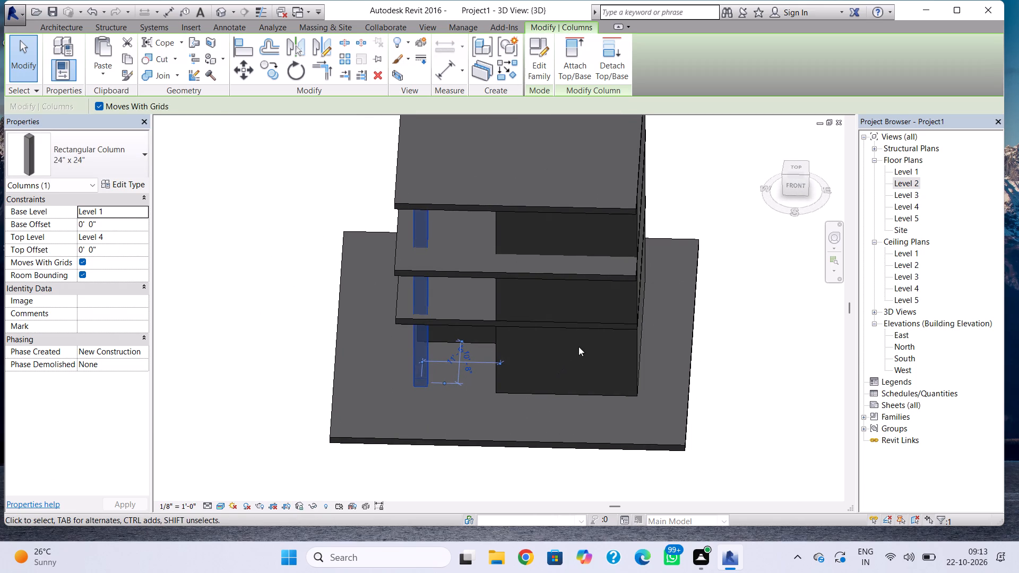
Delete the Level 3 and Level 4 roofs.
click(610, 273)
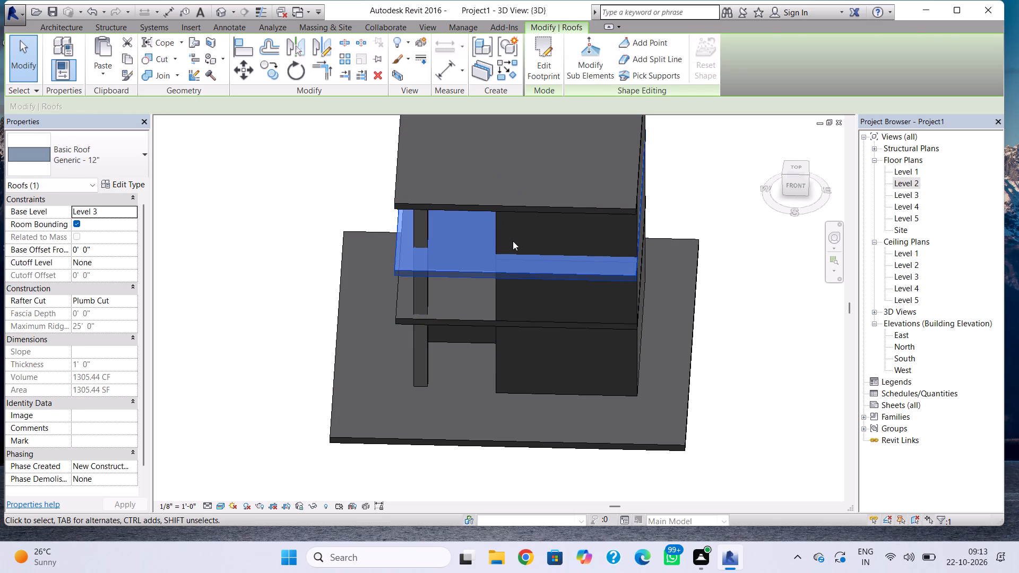
key(Delete)
click(516, 206)
key(Delete)
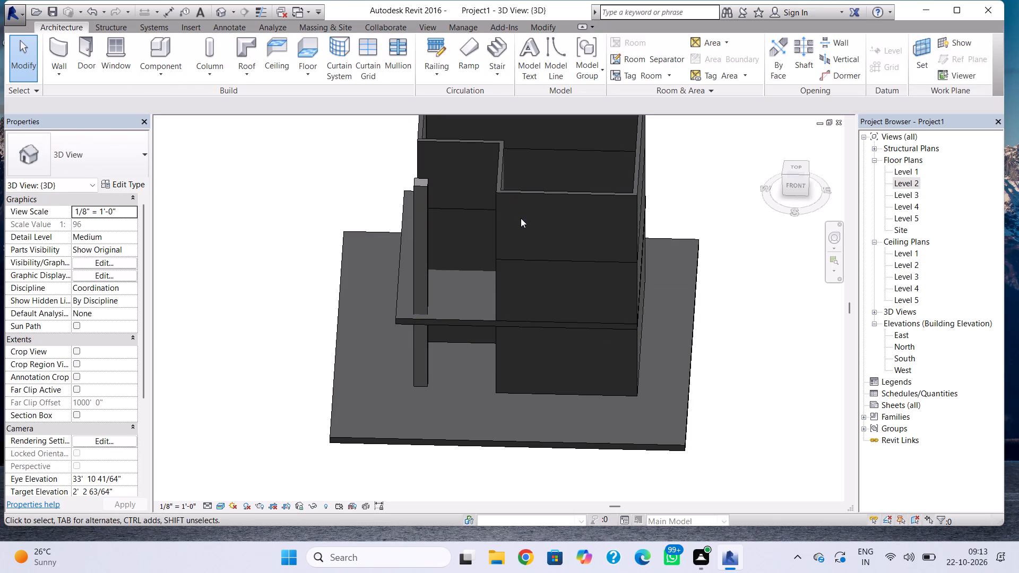
Copy the Level 2 roof and paste it aligned to Level 3 and Level 4.
click(467, 319)
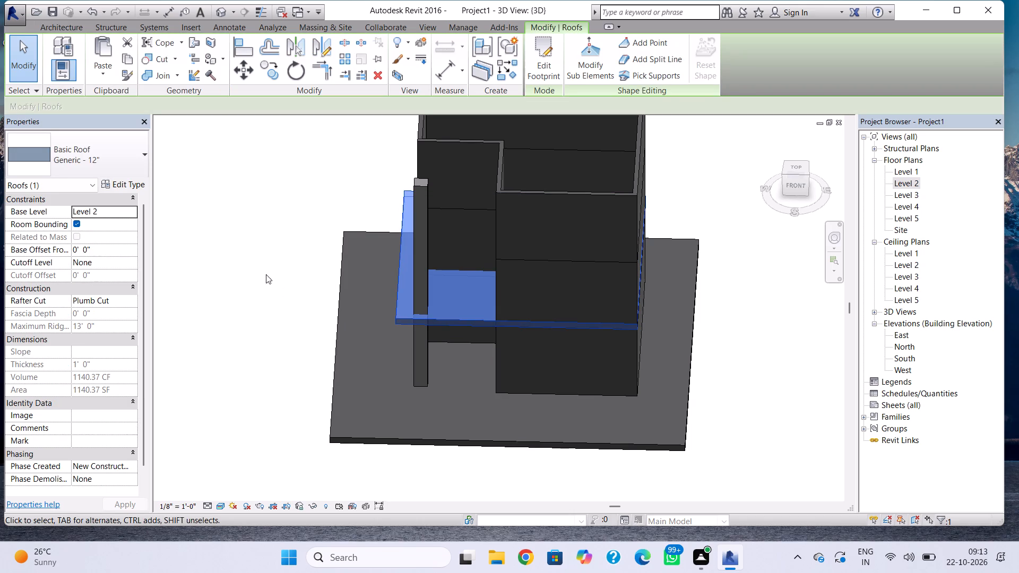
click(130, 58)
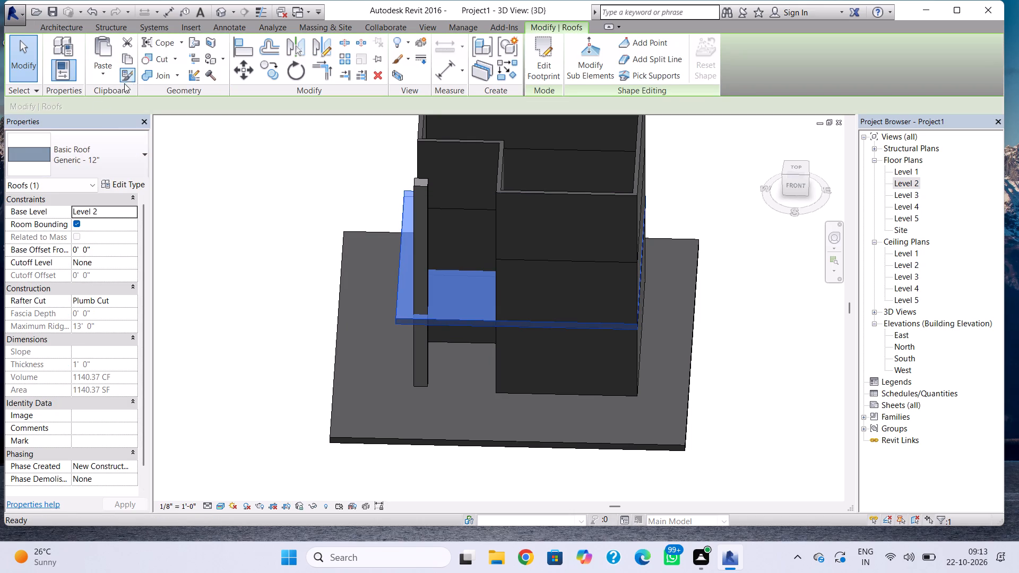
click(92, 67)
click(144, 121)
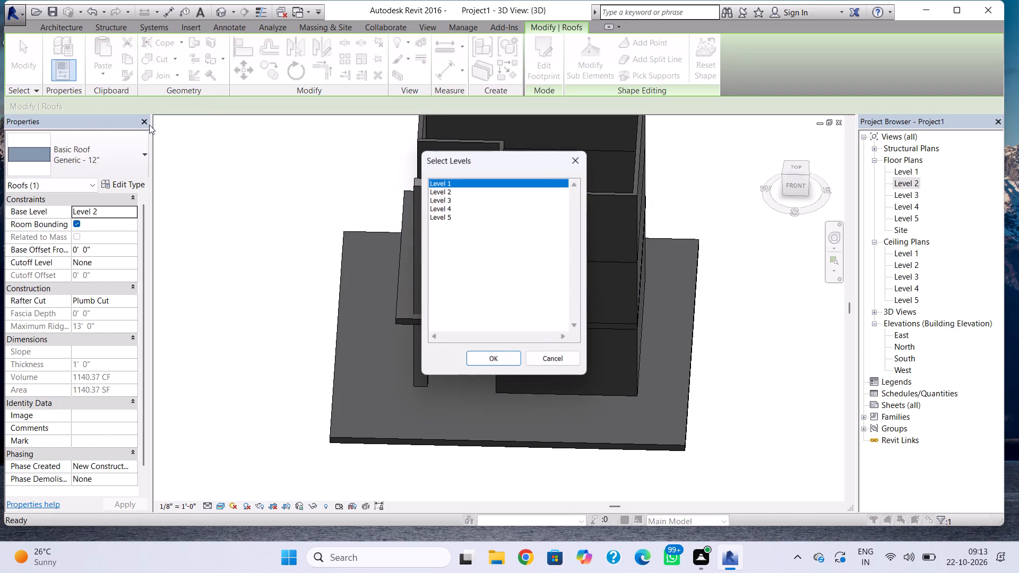
click(446, 202)
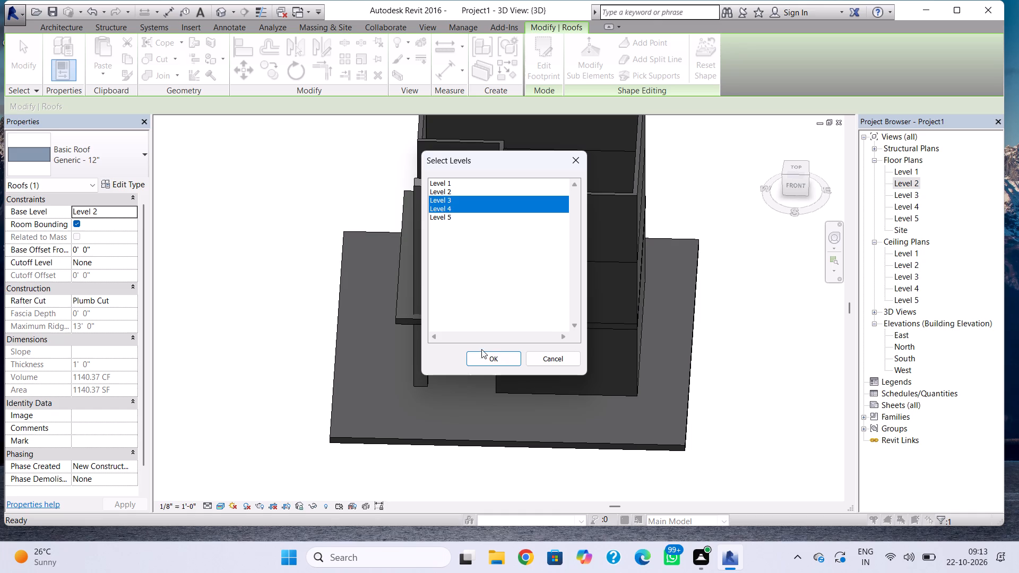
click(483, 353)
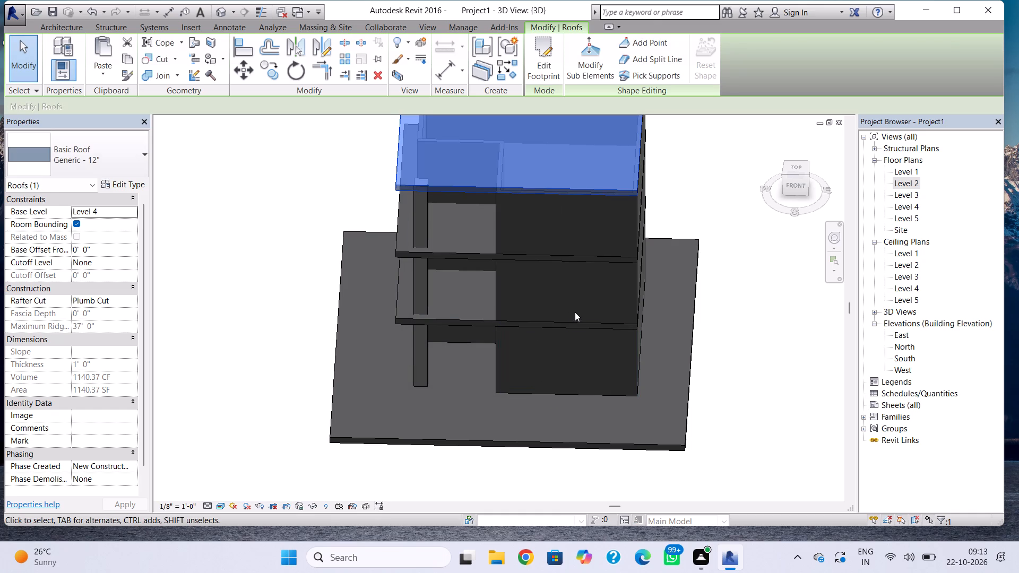
key(Escape)
Reposition the rectangular column beneath the stacked roofs' southwest corner, nudging it slightly west and north.
shift+right_drag(577, 310, 549, 321)
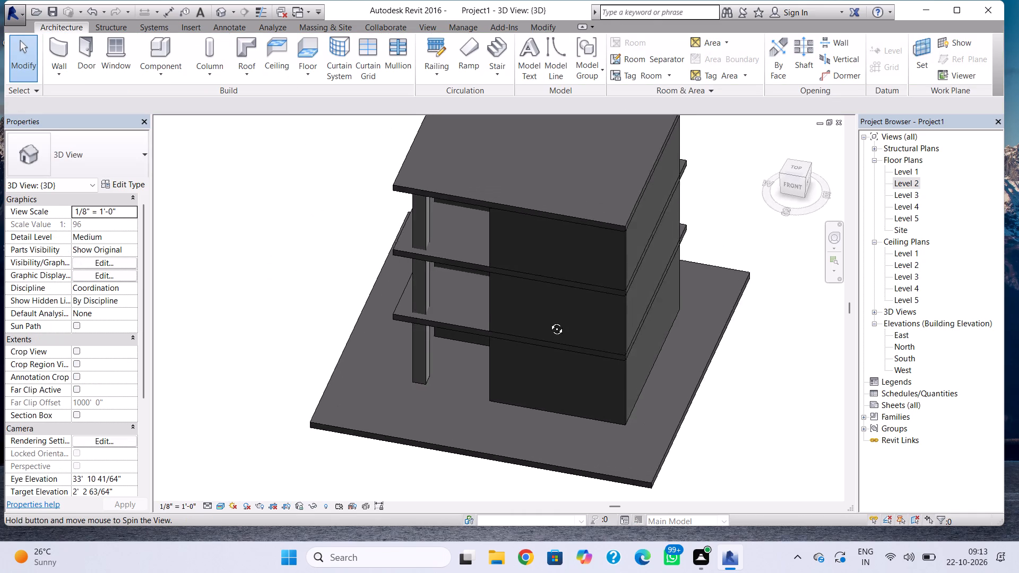
shift+right_drag(549, 321, 654, 367)
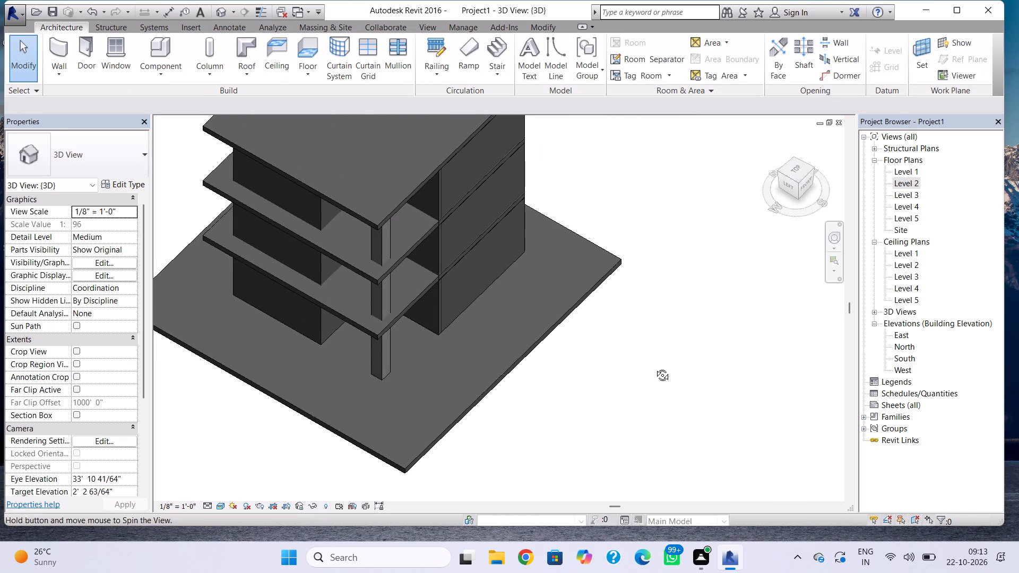
shift+right_drag(654, 367, 653, 367)
shift+right_drag(654, 359, 512, 367)
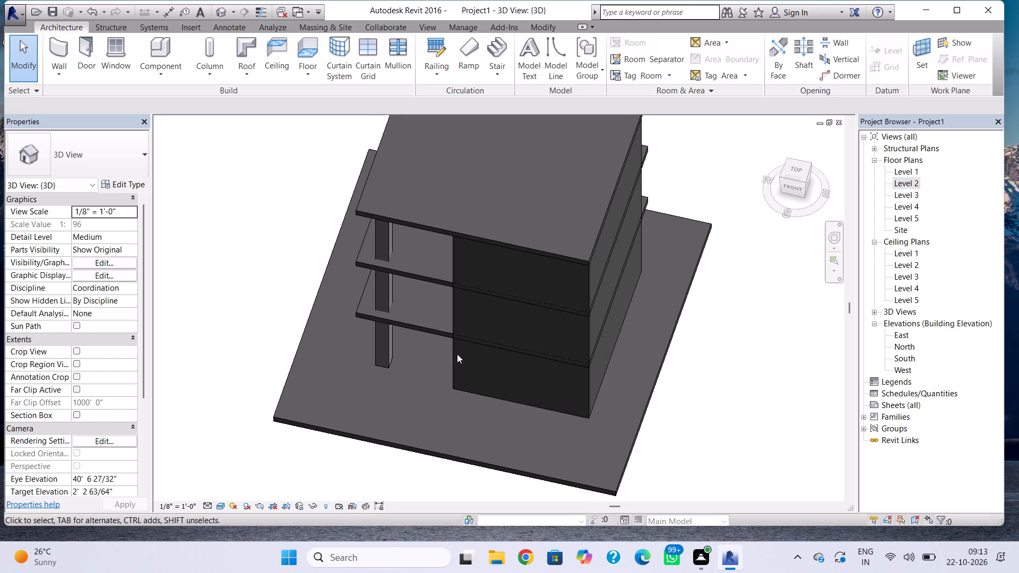
click(390, 343)
key(Left)
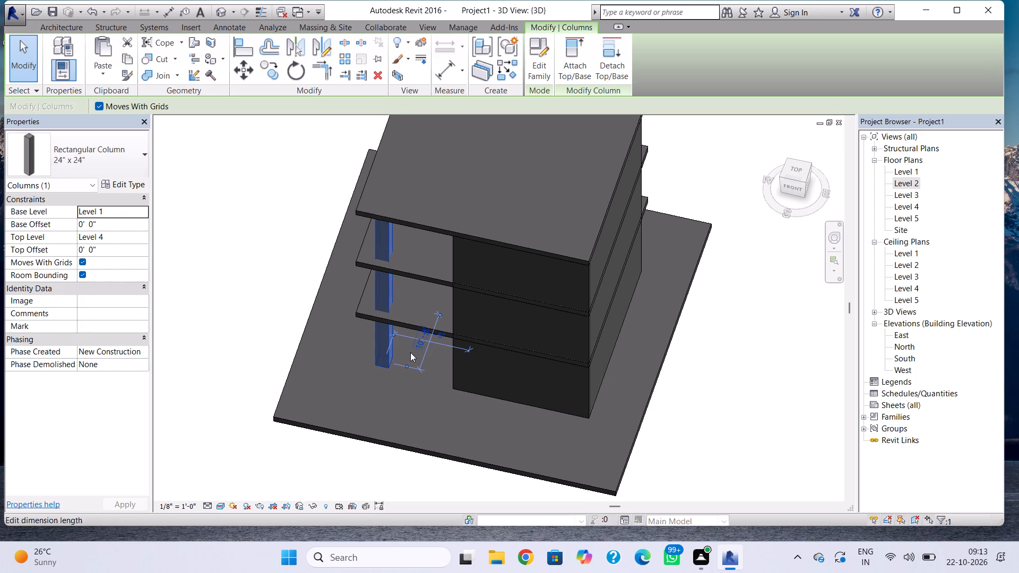
key(Left)
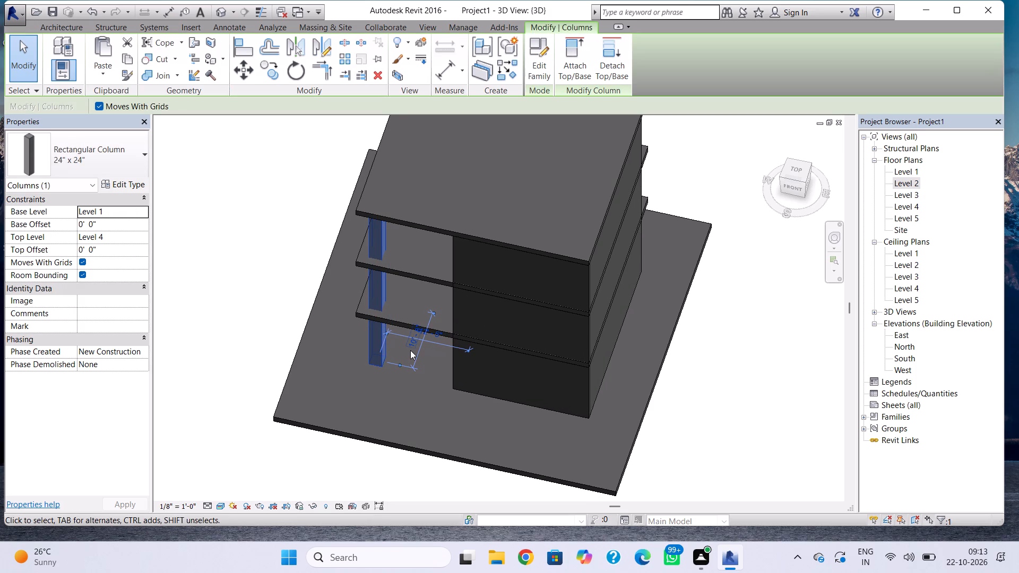
shift+right_drag(410, 355, 411, 159)
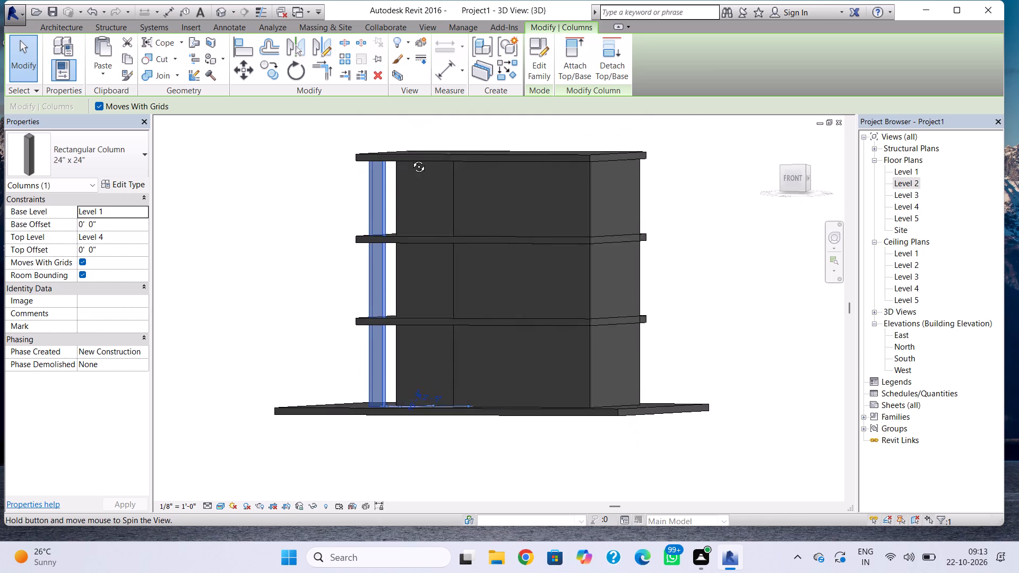
shift+right_drag(411, 159, 410, 237)
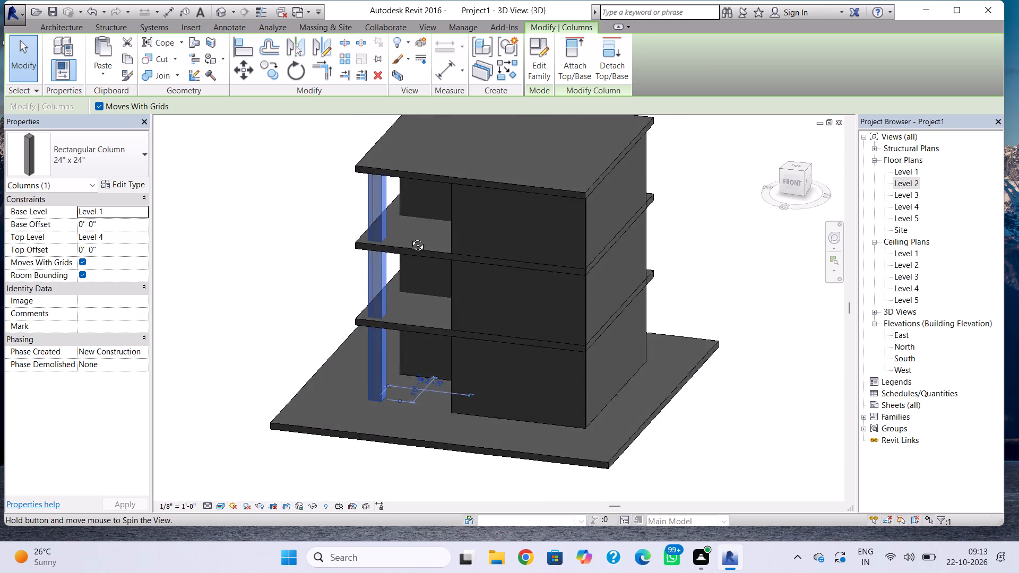
shift+right_drag(410, 237, 429, 324)
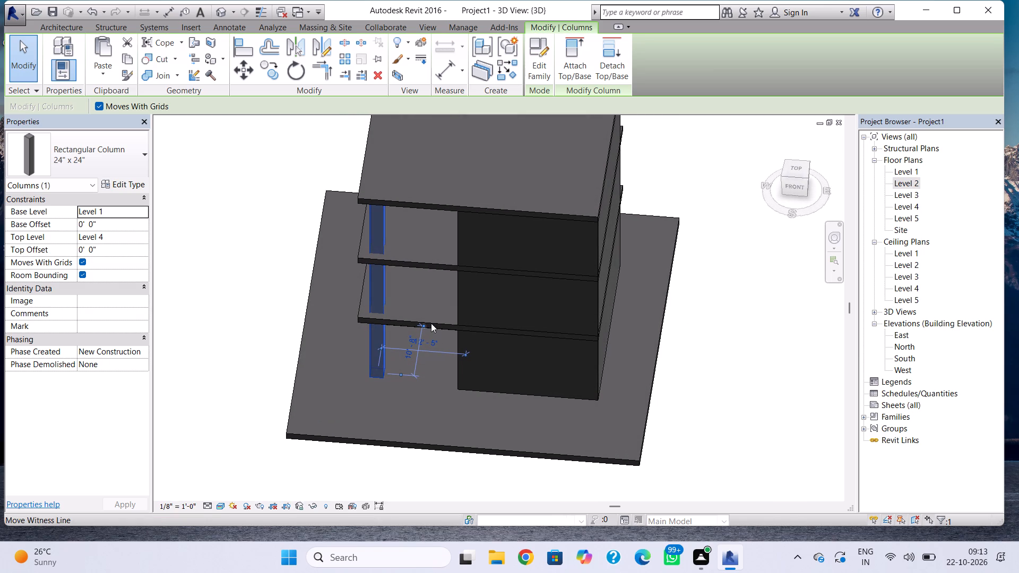
key(Up)
key(Up)
key(Right)
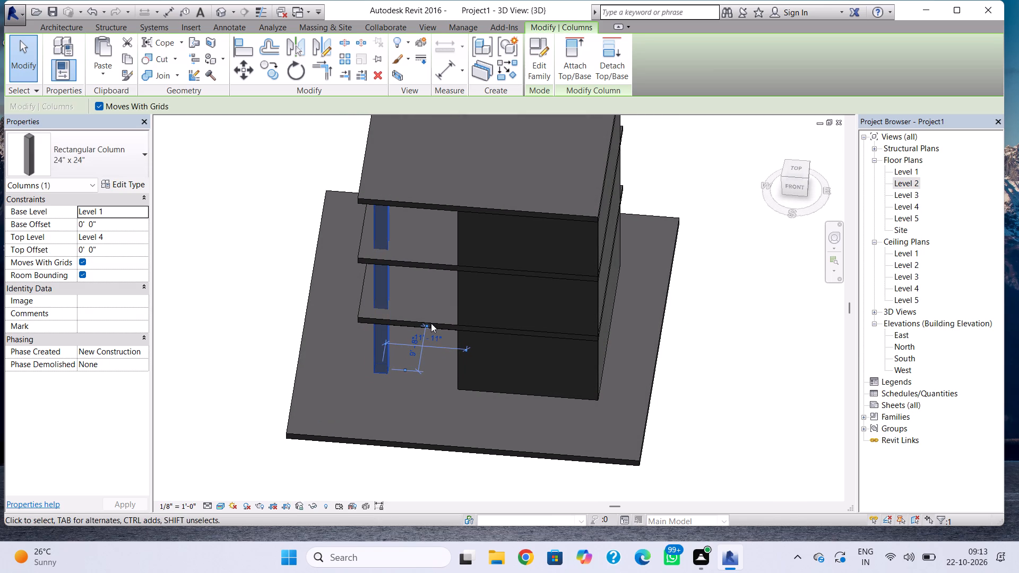
key(Escape)
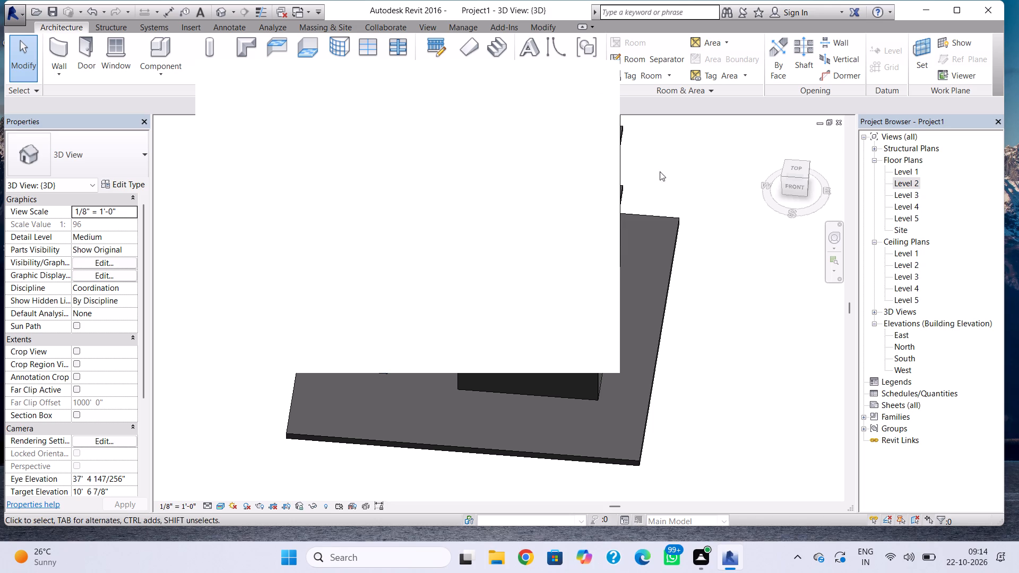
Dismiss the Autodesk notification card covering the model.
middle_drag(657, 197, 654, 248)
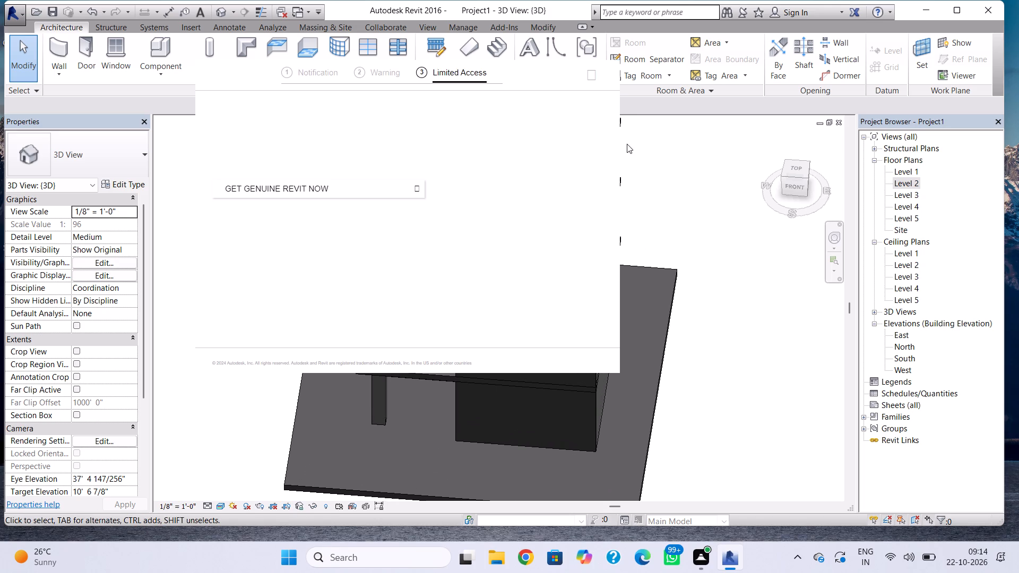
click(593, 73)
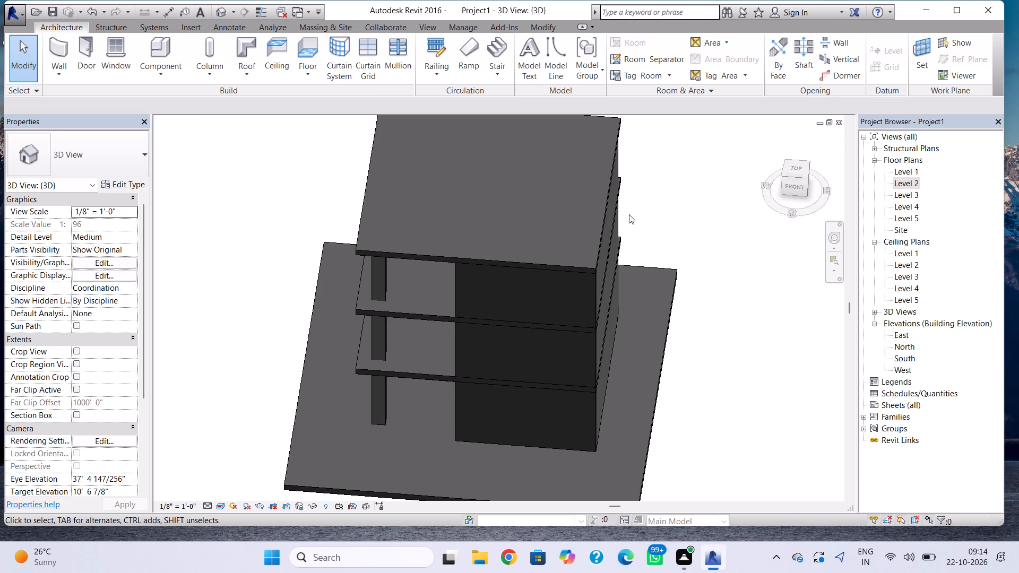
Examine the column, recessed corner and stacked roofs in the 3D view from the front and front-left corner.
shift+right_drag(493, 307, 534, 282)
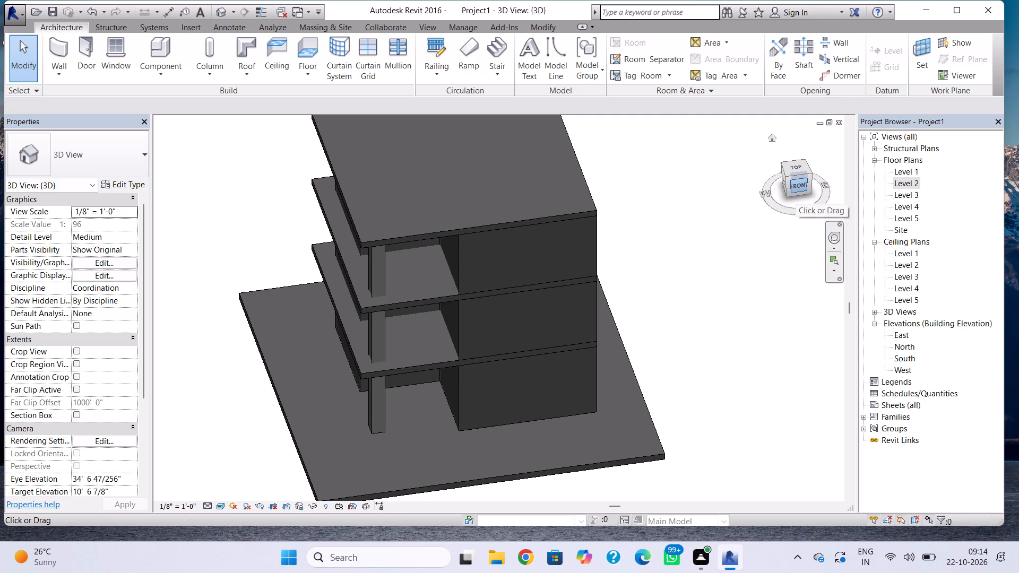
click(796, 189)
double_click(793, 187)
key(Escape)
key(Escape)
key(Escape)
key(Escape)
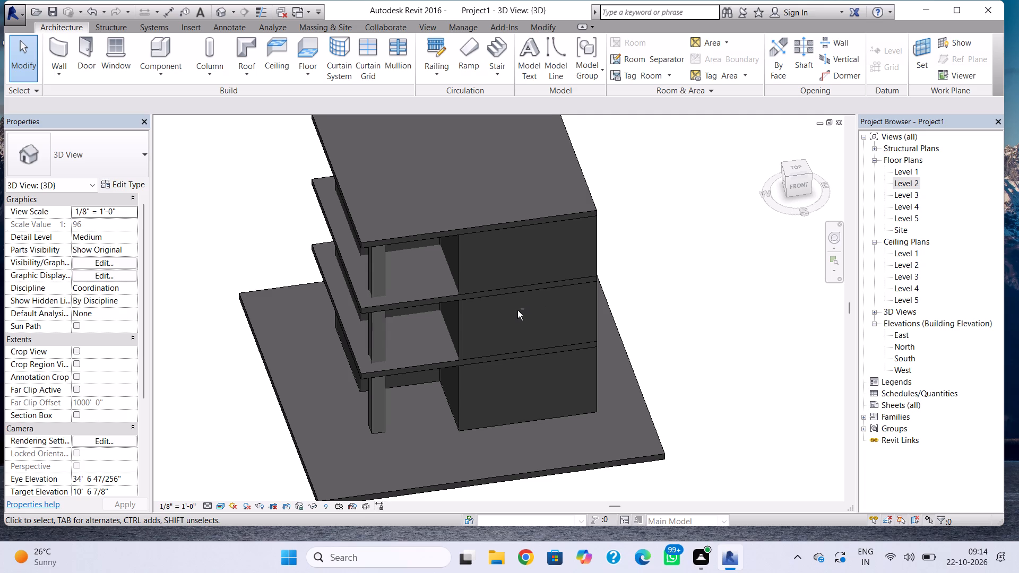
shift+right_drag(509, 311, 540, 327)
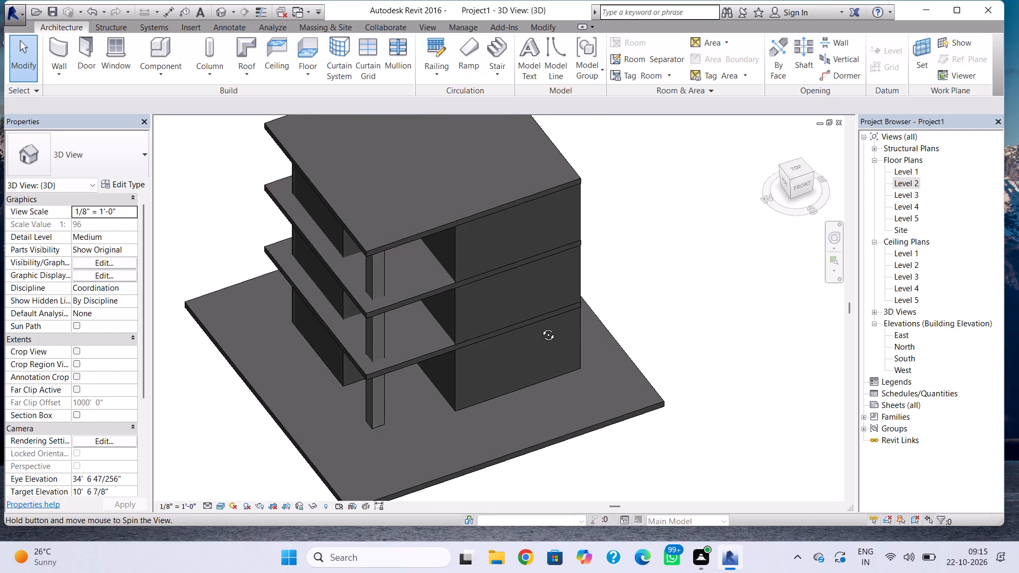
shift+right_drag(540, 327, 536, 310)
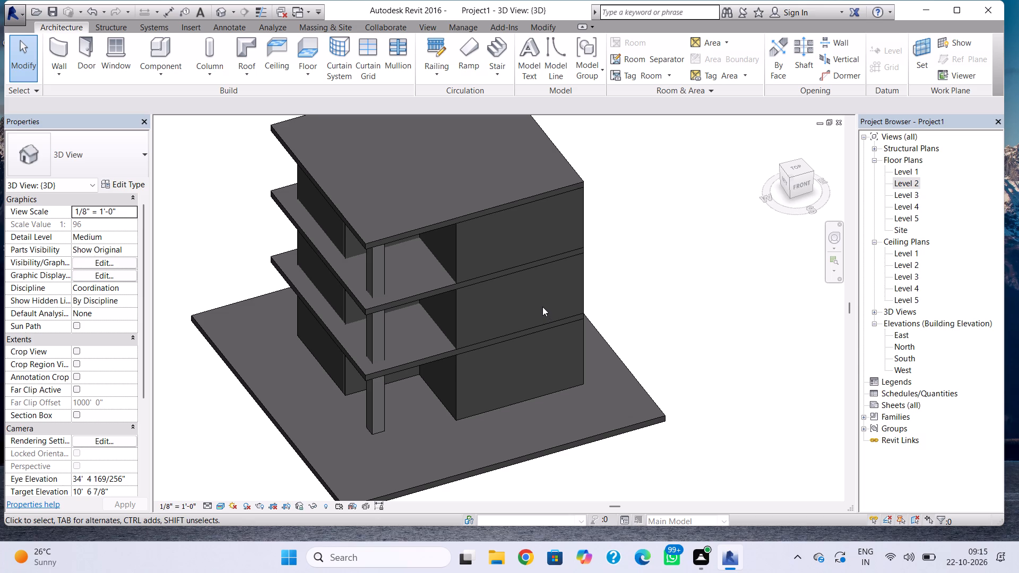
shift+right_drag(564, 317, 522, 237)
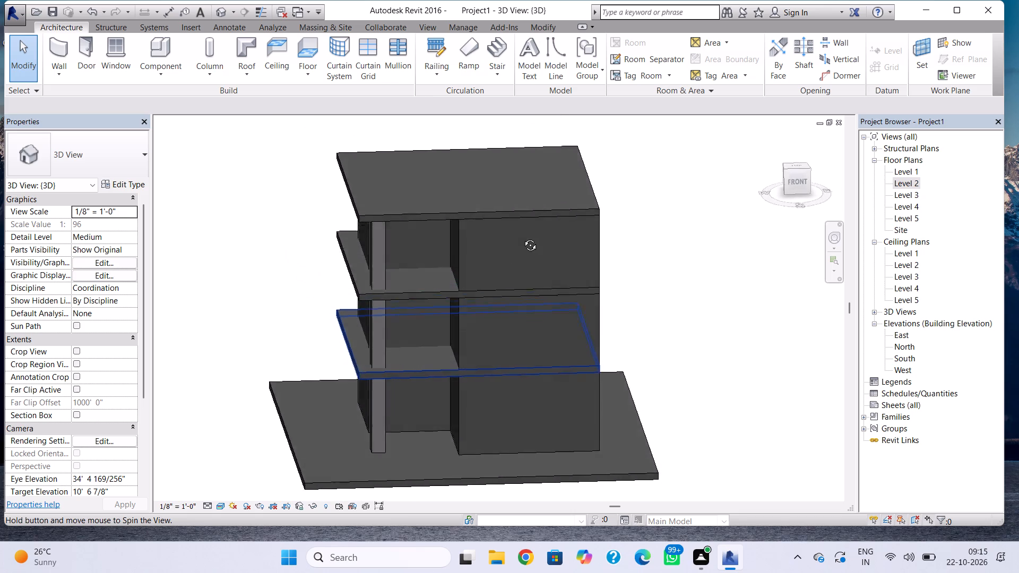
shift+right_drag(522, 237, 524, 242)
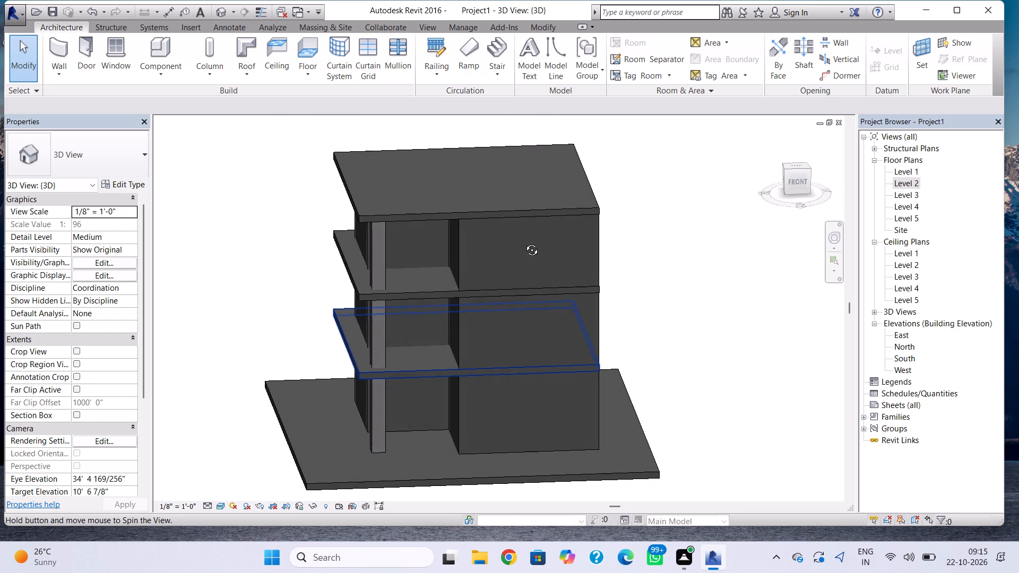
shift+right_drag(524, 242, 521, 247)
shift+right_click(521, 247)
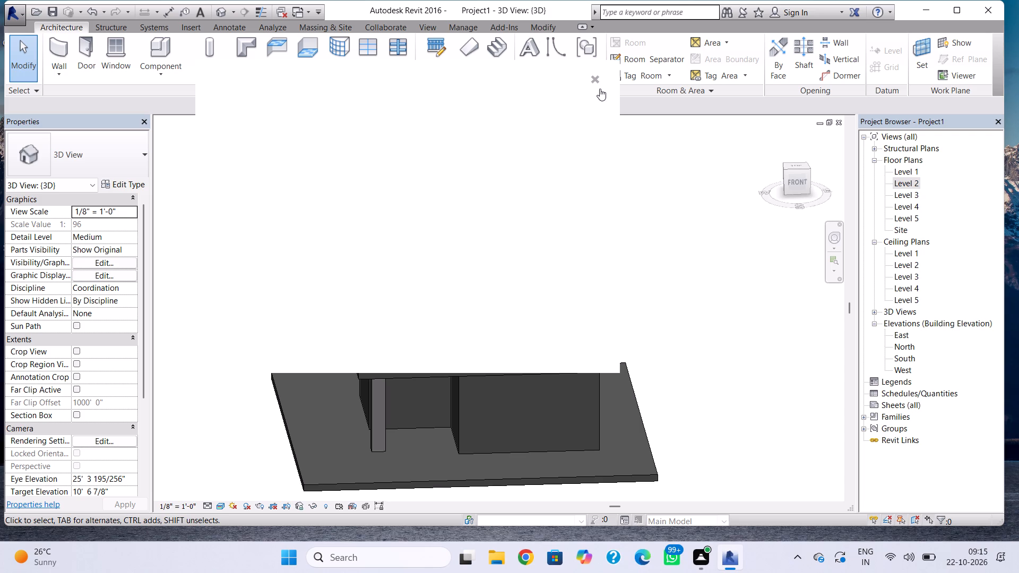
Dismiss the Autodesk notification card that covers the 3D view again.
click(598, 79)
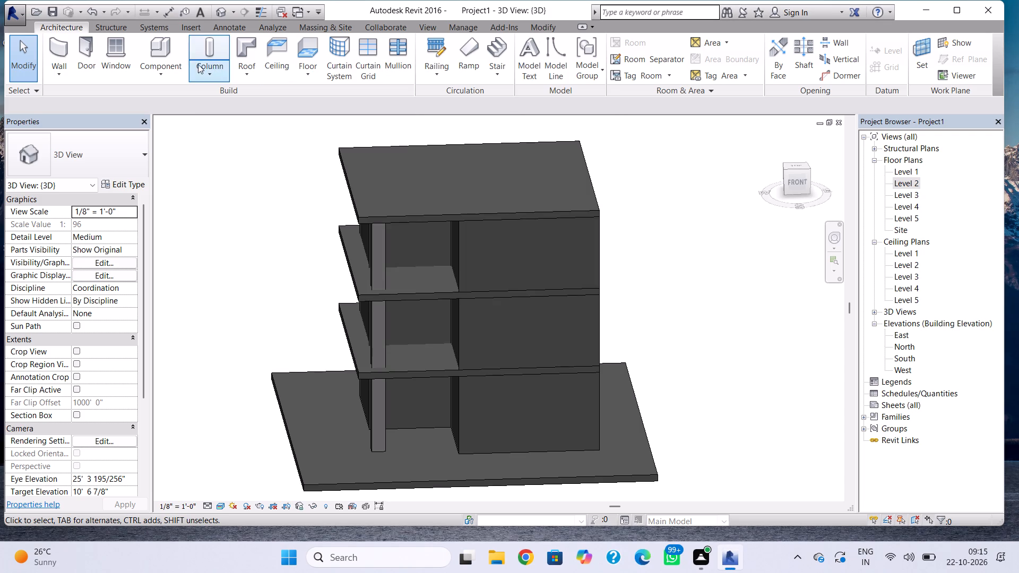
On Level 2, draw a Generic - 8" wall about 14'-6" long along the roof's south edge, from its southwest corner to the recess wall.
click(68, 51)
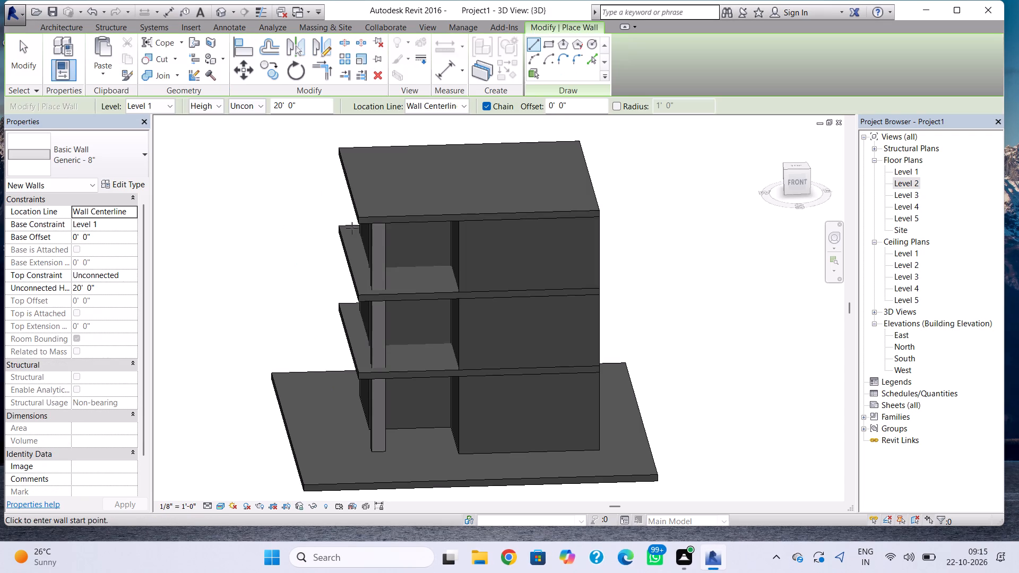
double_click(909, 187)
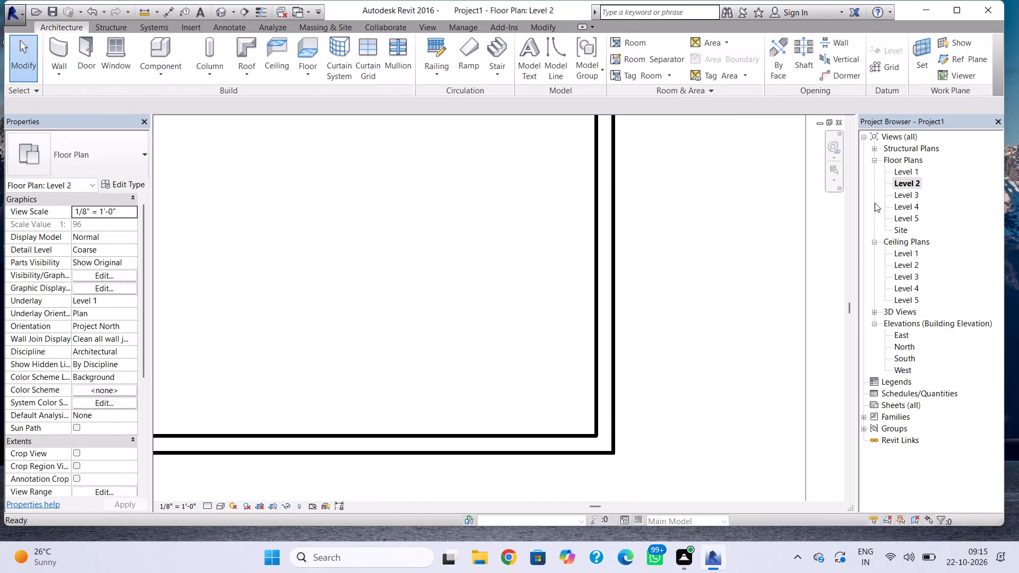
scroll(784, 272, down, 3)
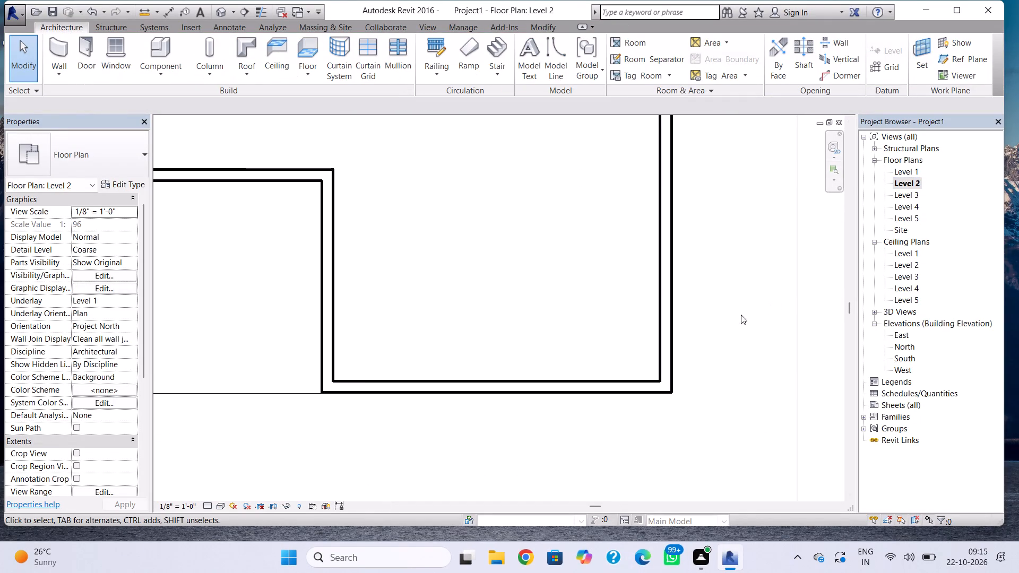
scroll(739, 316, down, 3)
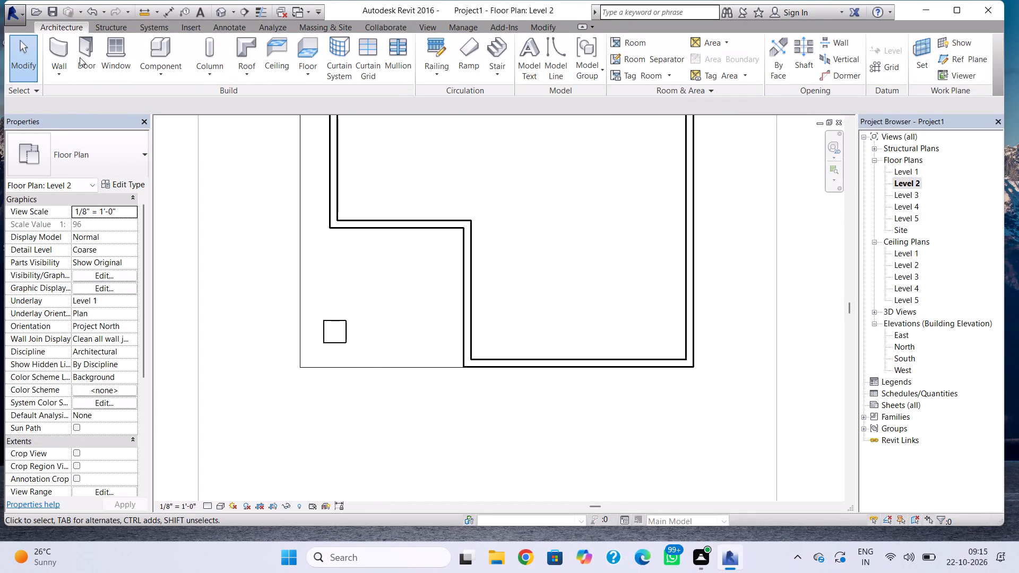
click(65, 54)
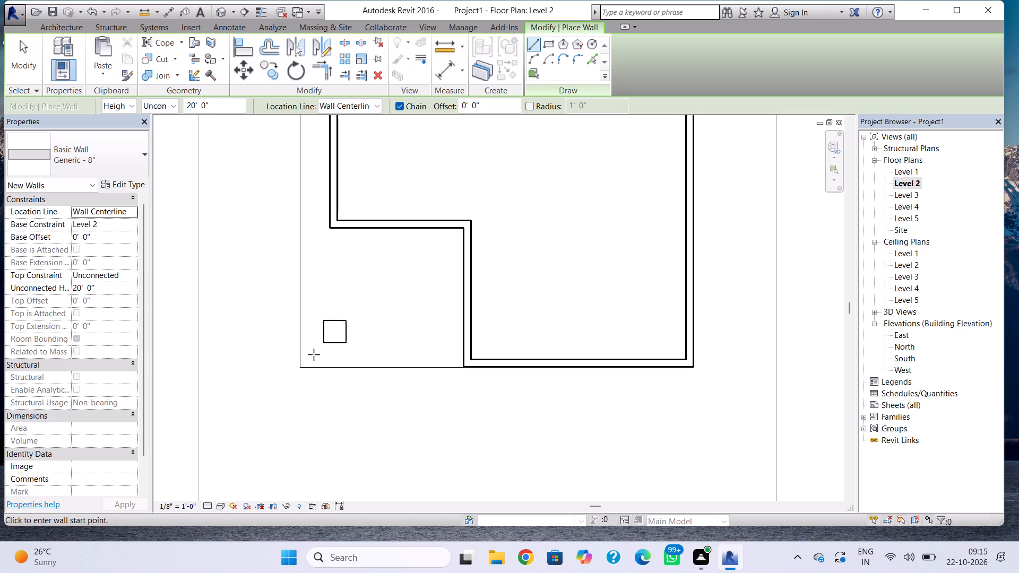
click(304, 365)
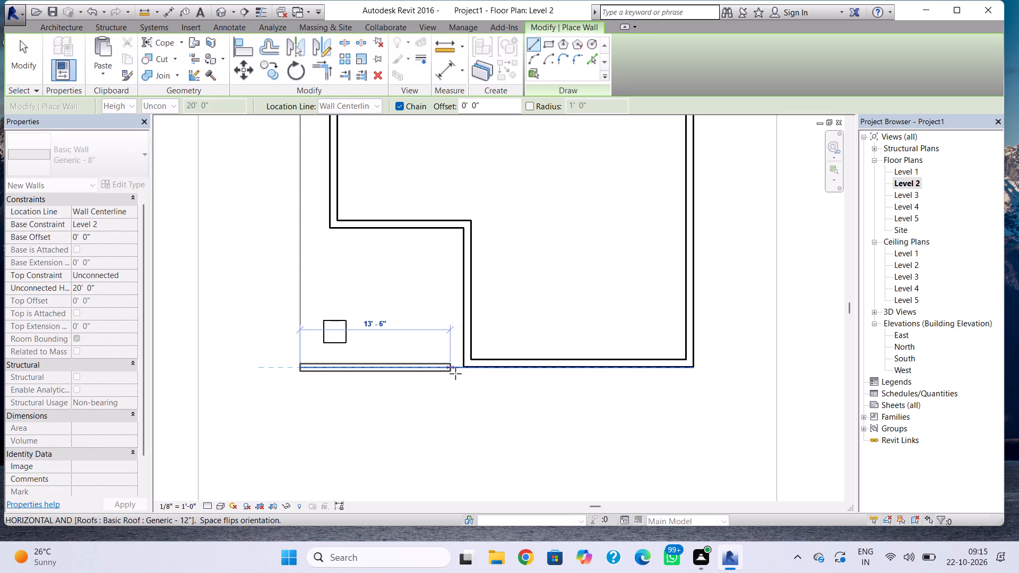
click(461, 374)
key(Escape)
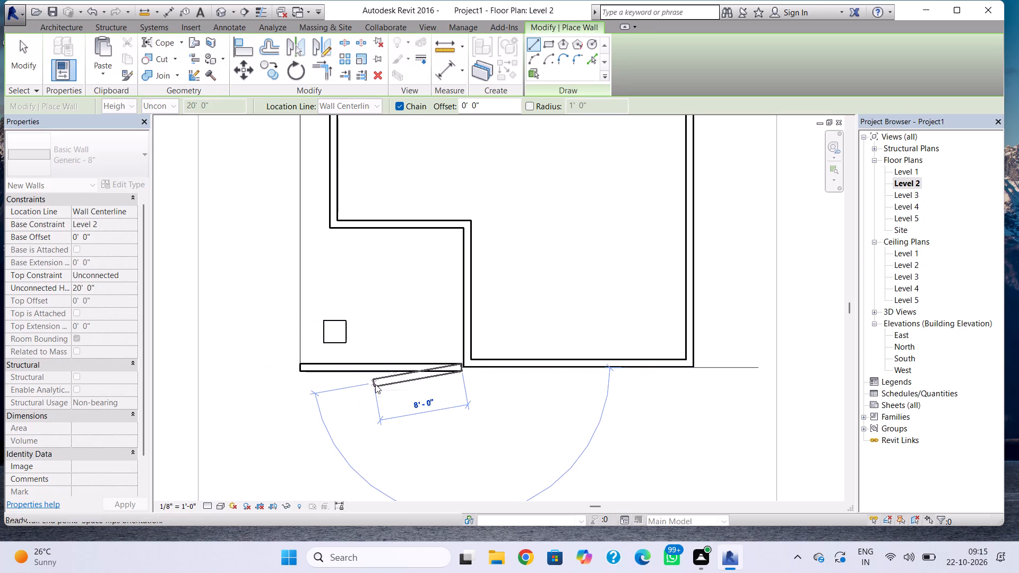
key(Escape)
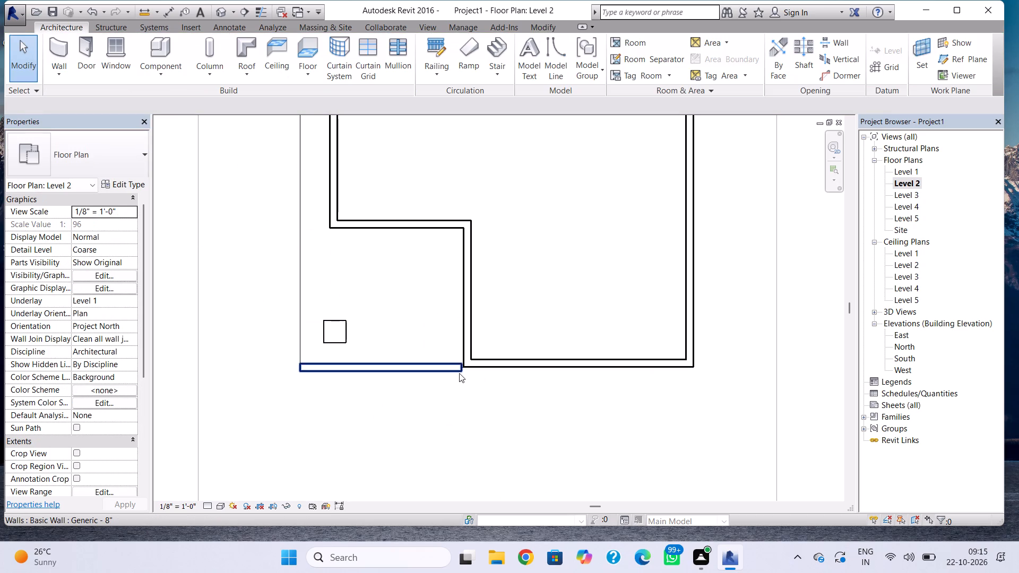
Nudge the new south wall slightly north and east so its end meets the corner of the recessed walls.
scroll(459, 373, up, 7)
click(456, 368)
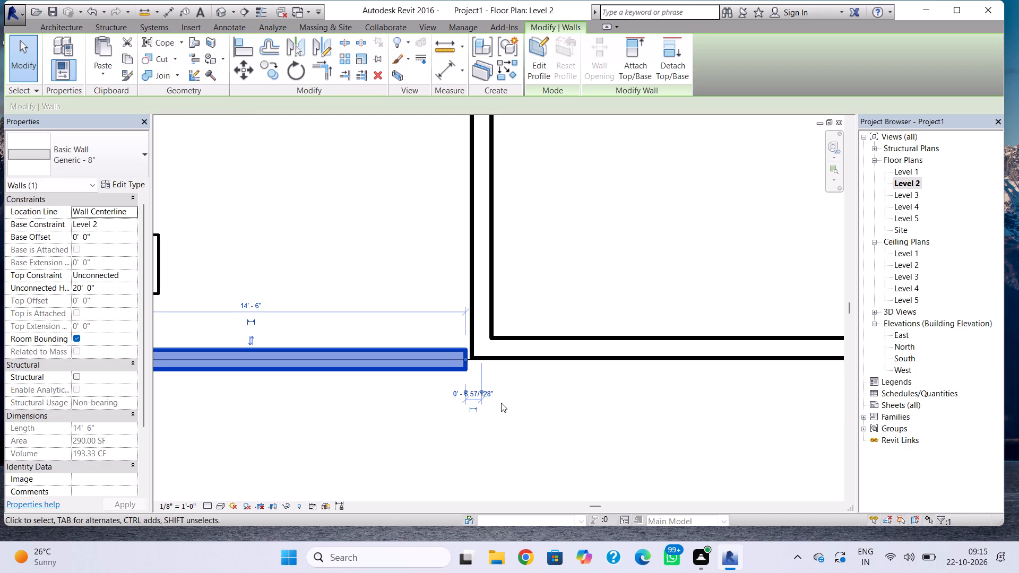
key(Up)
key(Right)
key(Right)
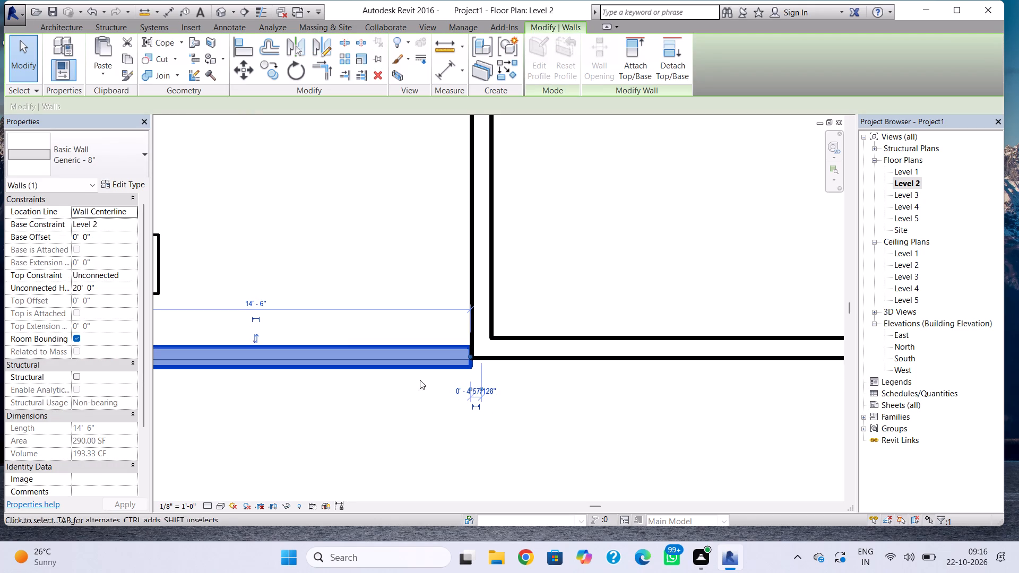
Examine the new wall across the recessed corner in the 3D view from the front-left.
click(221, 10)
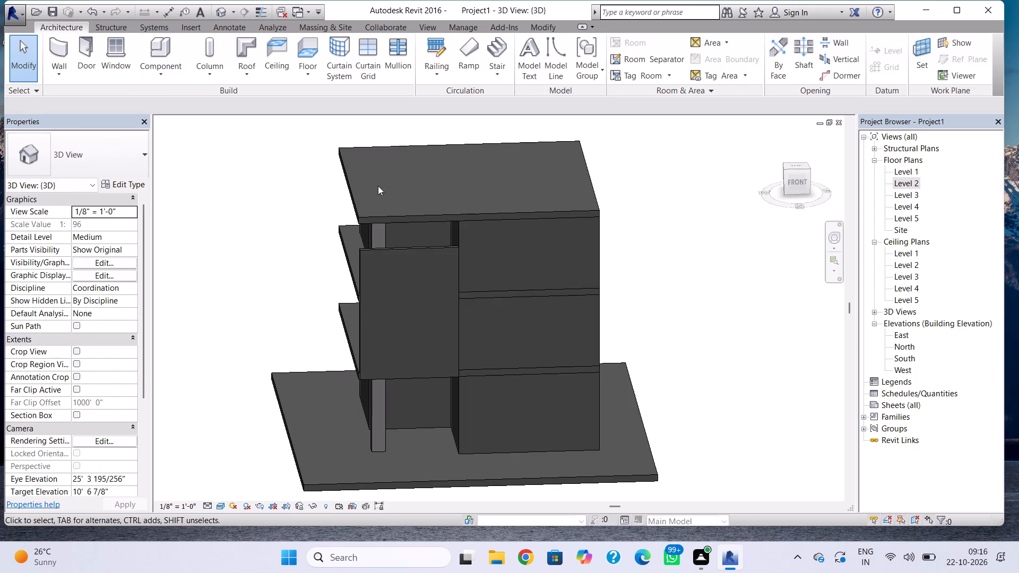
shift+right_drag(409, 333, 426, 333)
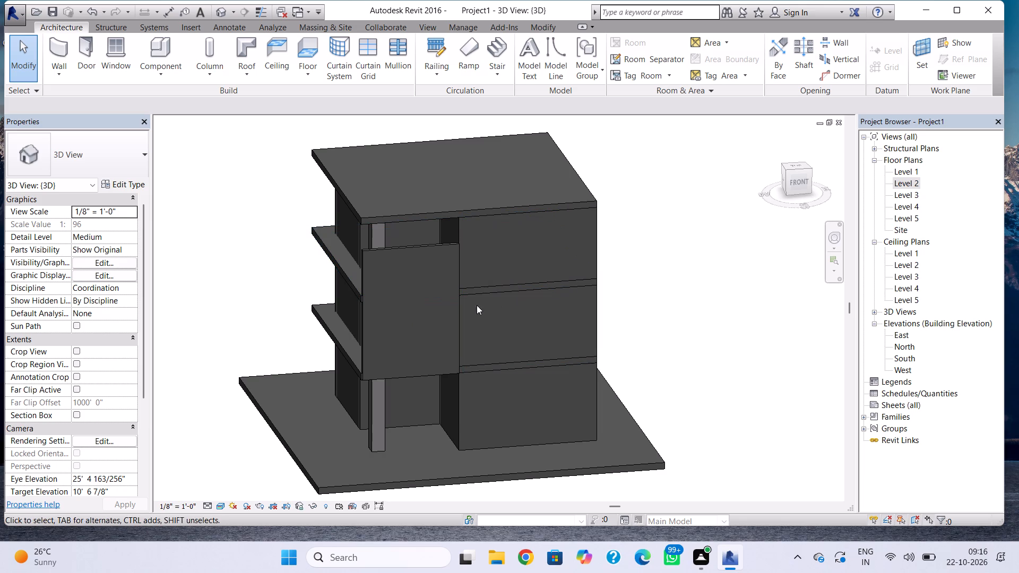
shift+right_drag(464, 311, 472, 291)
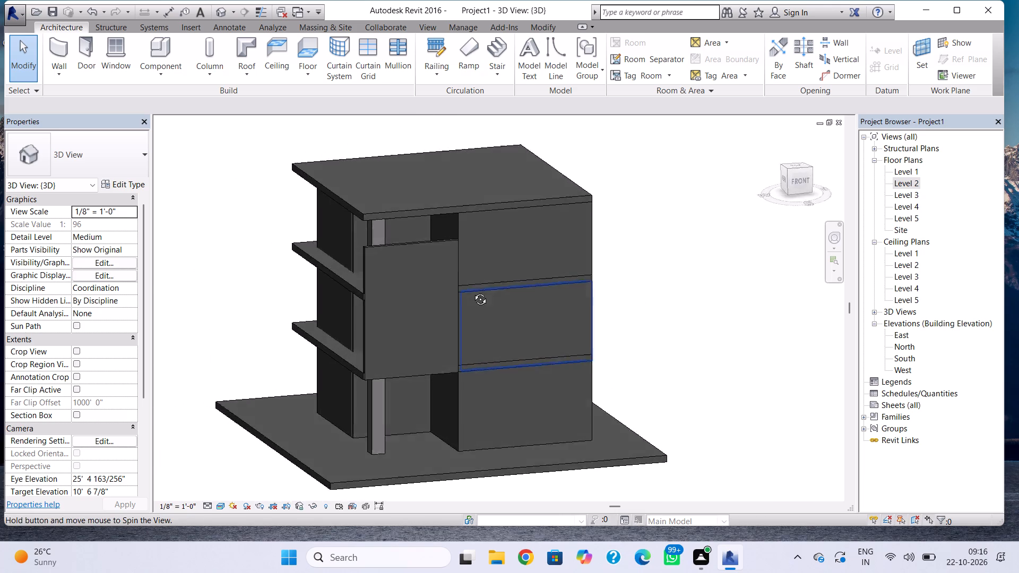
shift+right_drag(472, 291, 462, 267)
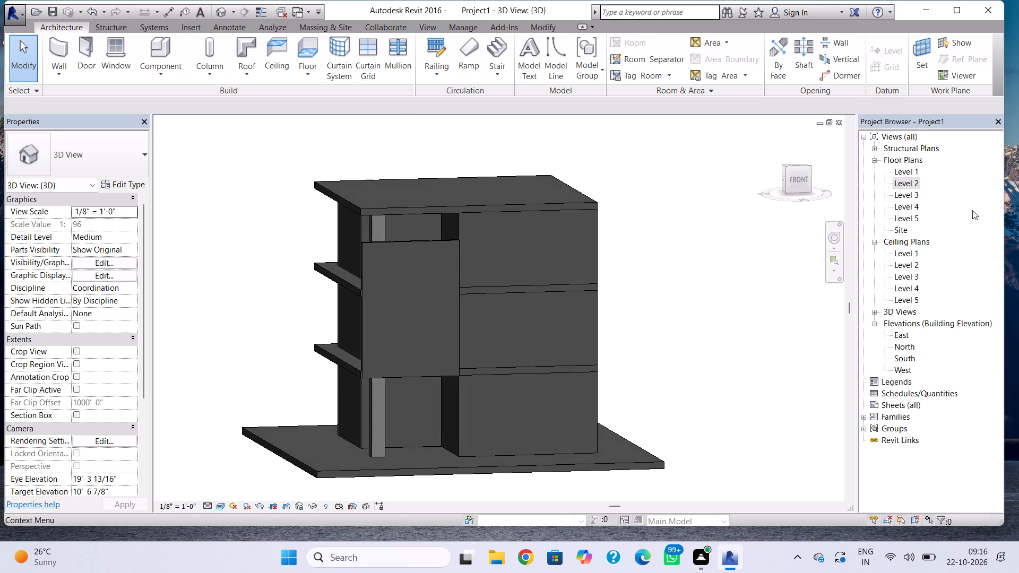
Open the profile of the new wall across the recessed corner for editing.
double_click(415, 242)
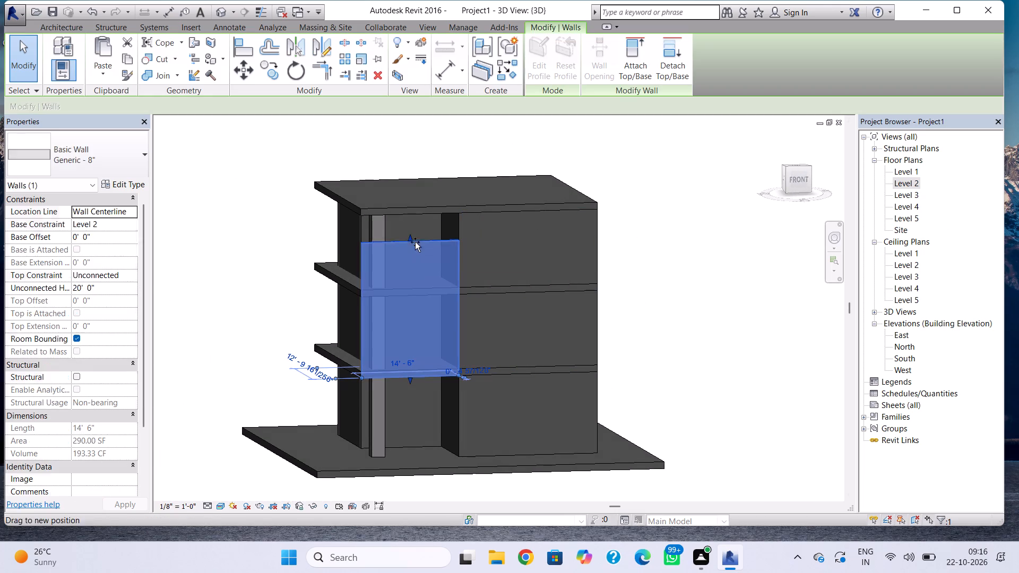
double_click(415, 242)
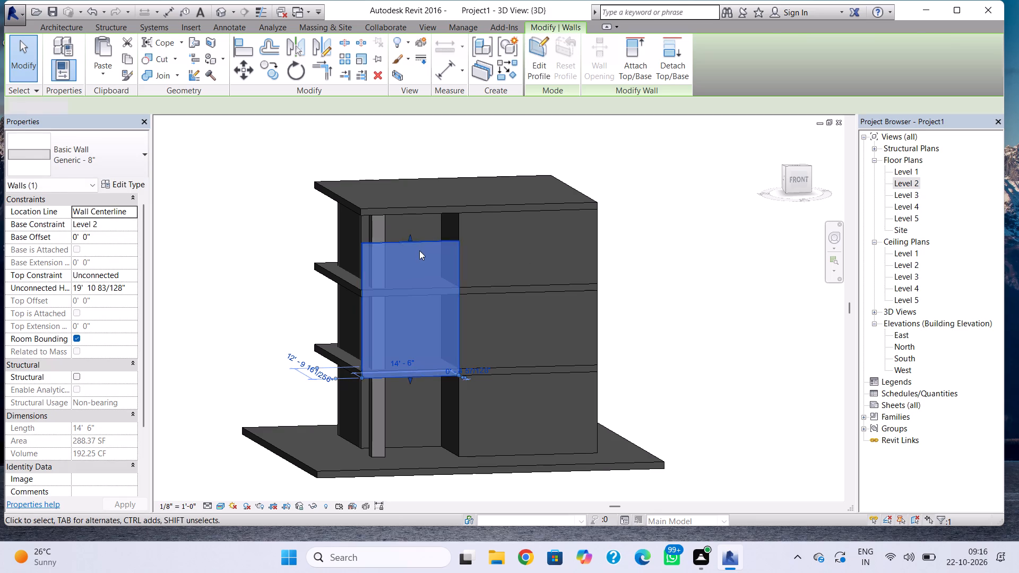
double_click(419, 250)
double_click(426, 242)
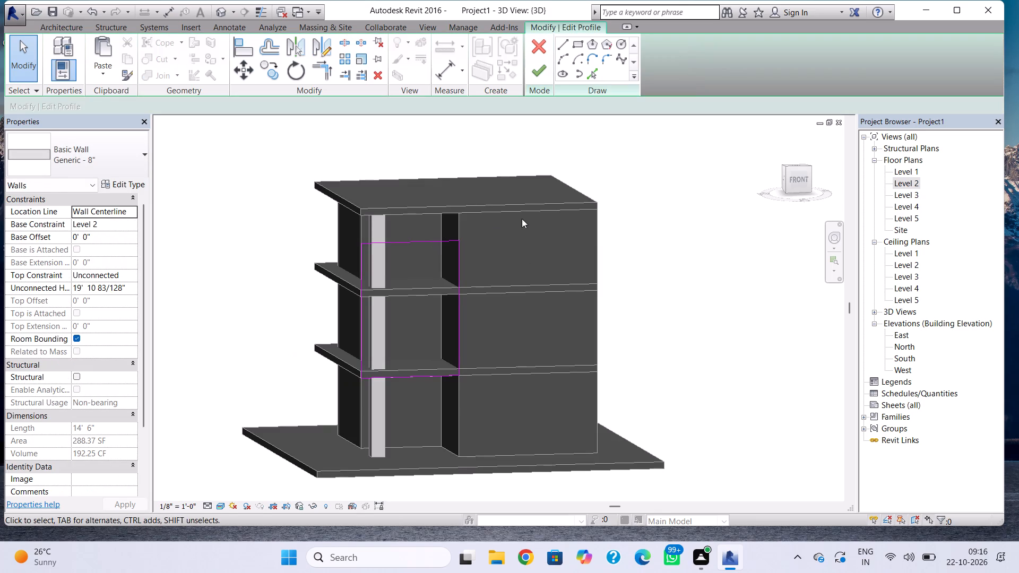
Dismiss the Autodesk notification card covering the 3D view.
click(801, 182)
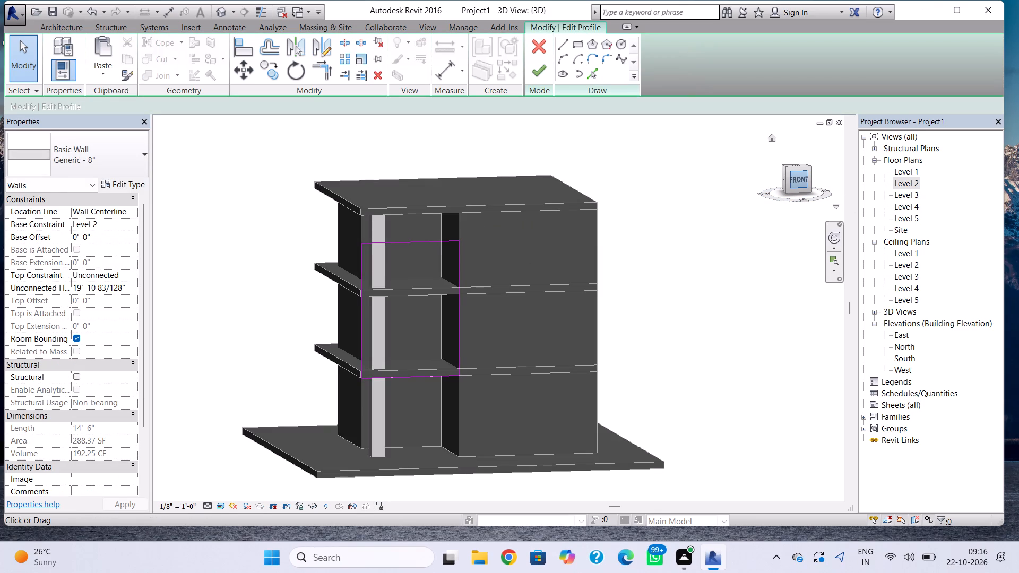
double_click(801, 182)
right_drag(661, 236, 623, 247)
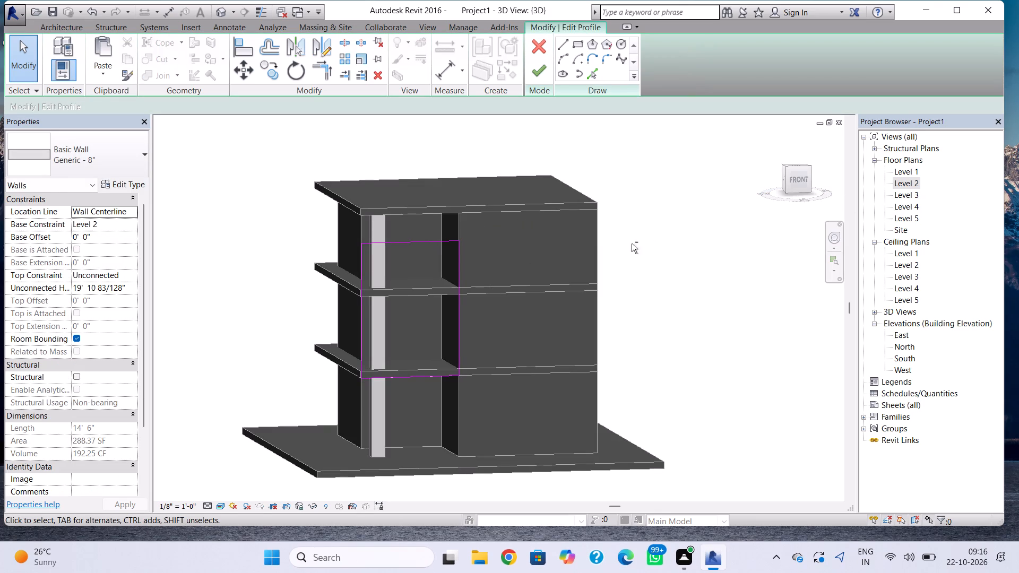
shift+right_drag(661, 239, 644, 233)
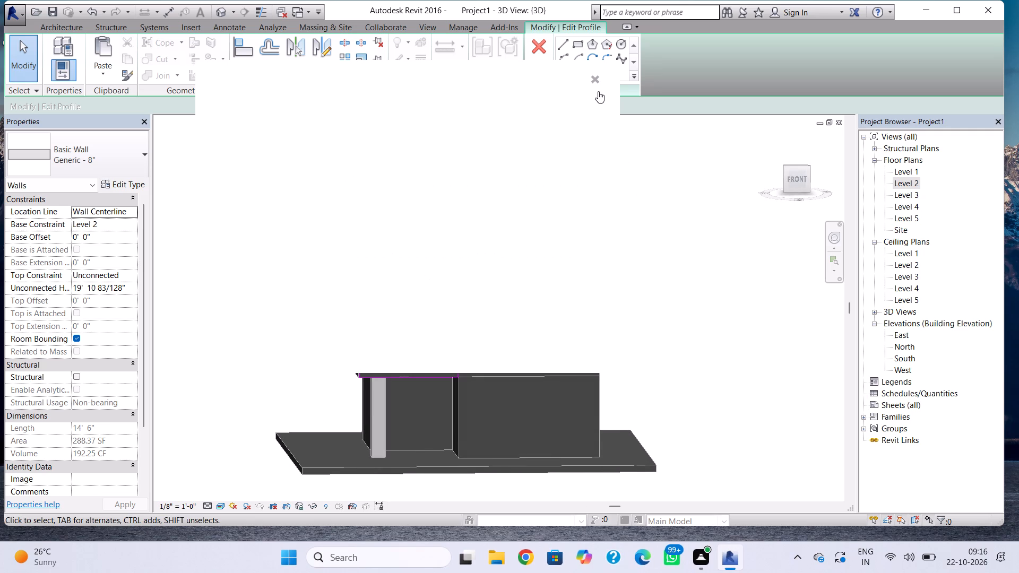
click(597, 77)
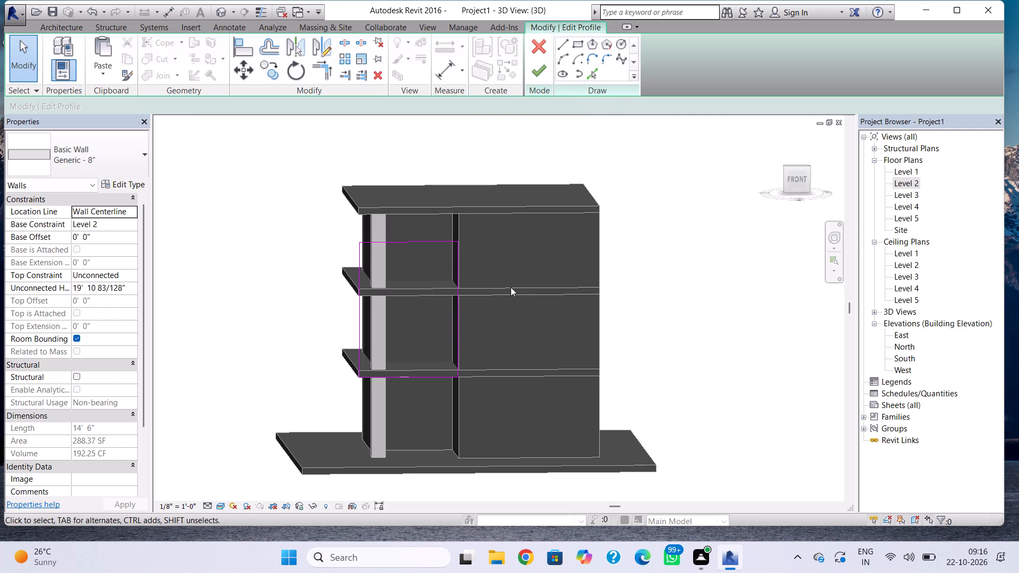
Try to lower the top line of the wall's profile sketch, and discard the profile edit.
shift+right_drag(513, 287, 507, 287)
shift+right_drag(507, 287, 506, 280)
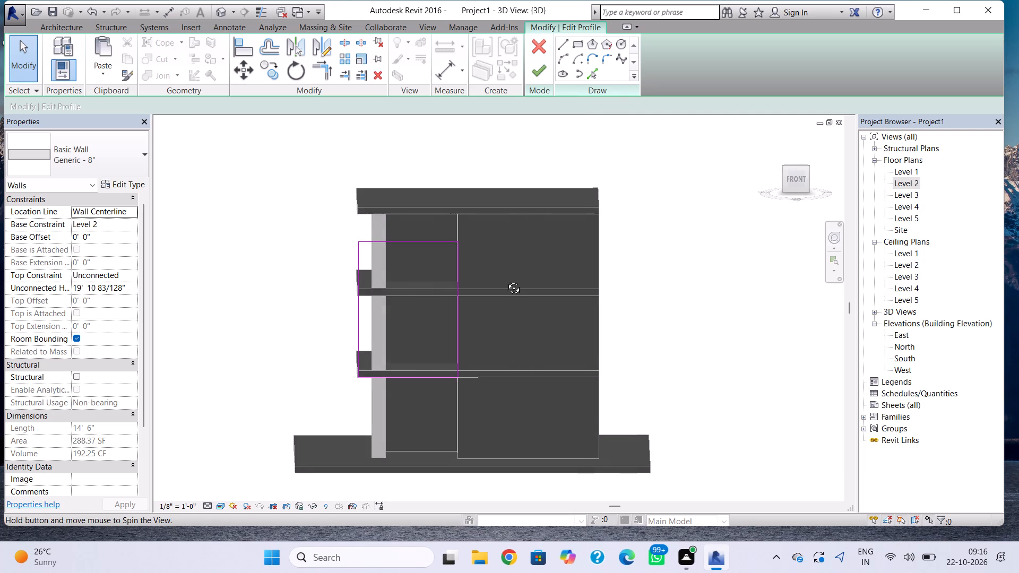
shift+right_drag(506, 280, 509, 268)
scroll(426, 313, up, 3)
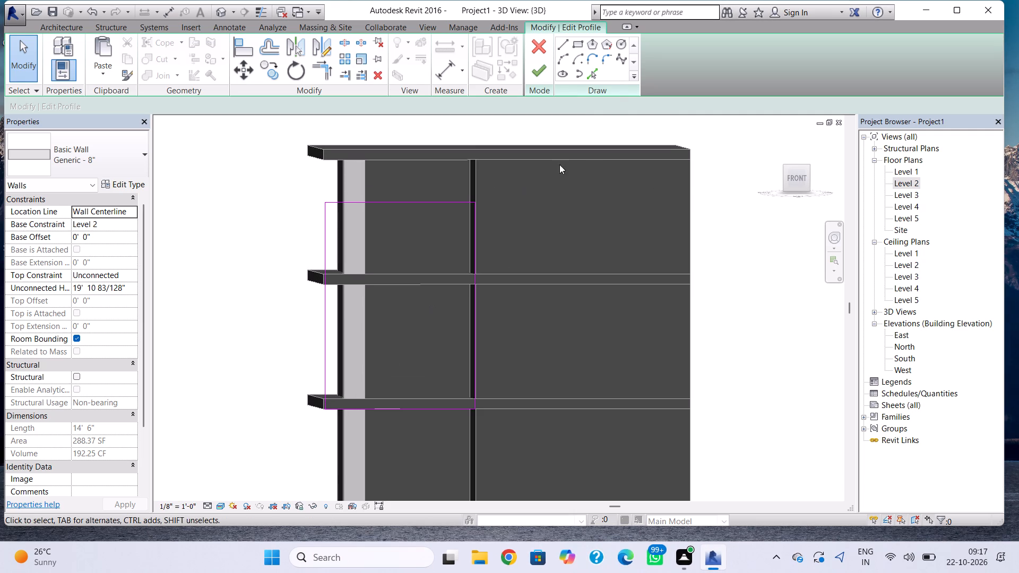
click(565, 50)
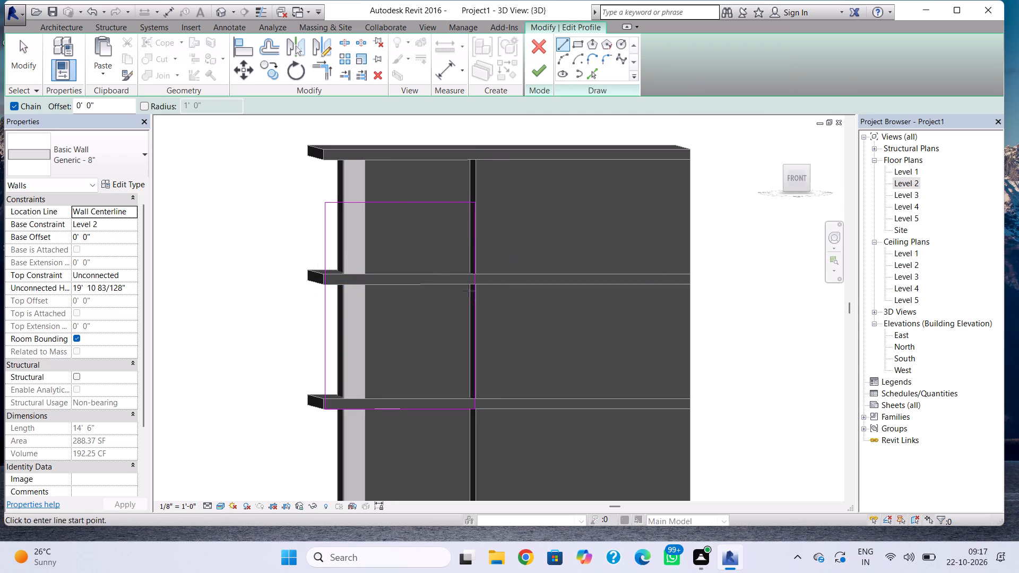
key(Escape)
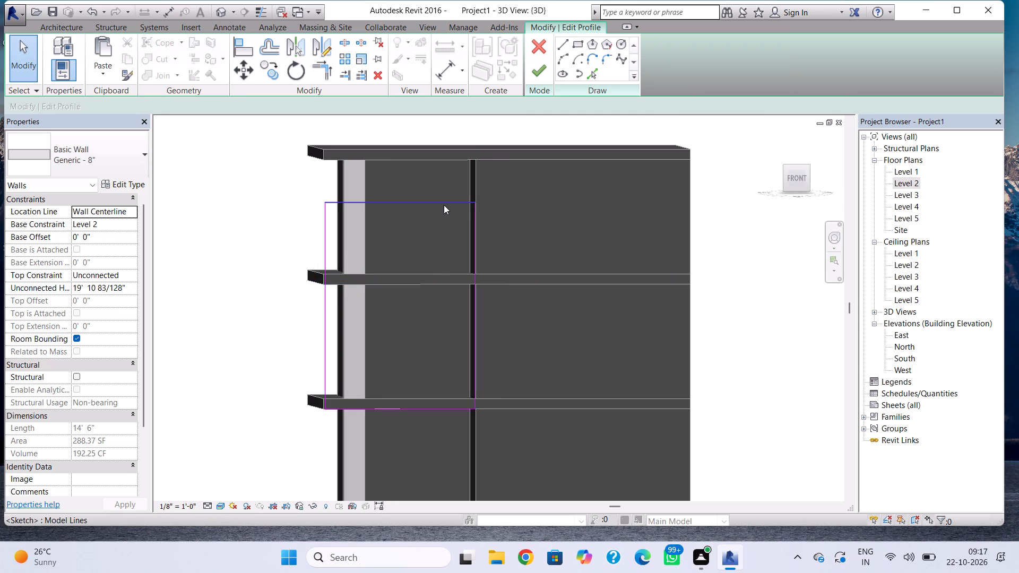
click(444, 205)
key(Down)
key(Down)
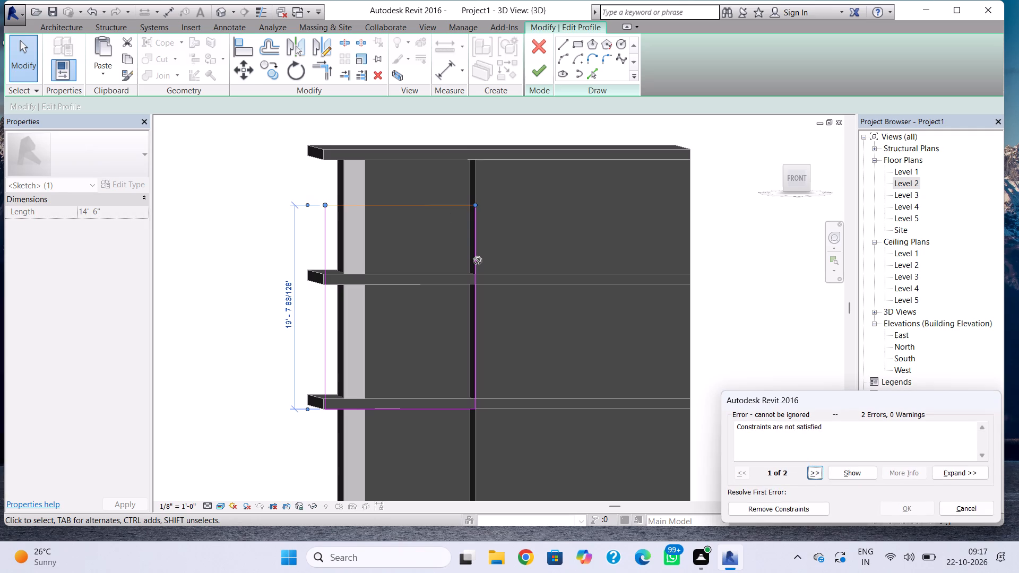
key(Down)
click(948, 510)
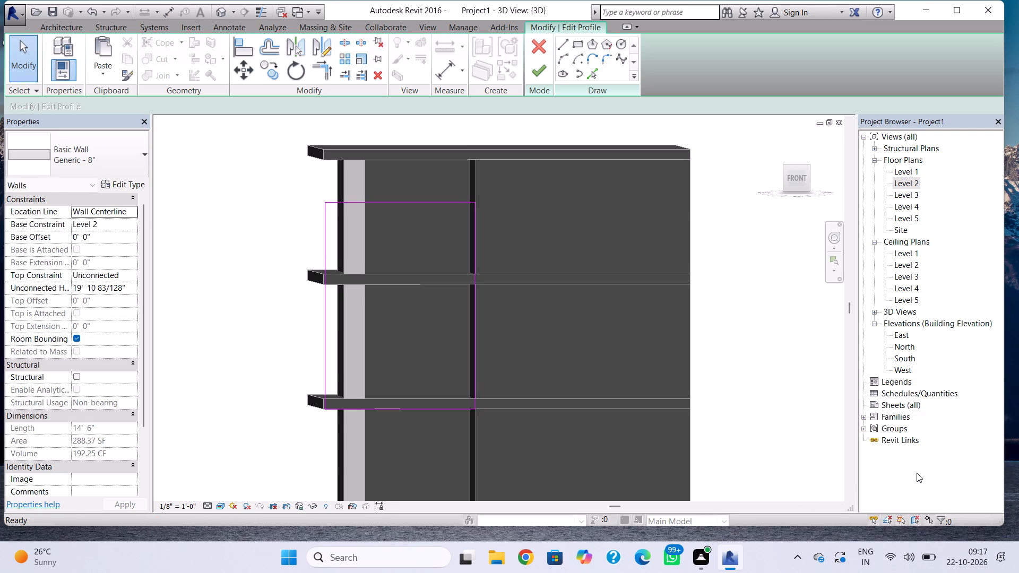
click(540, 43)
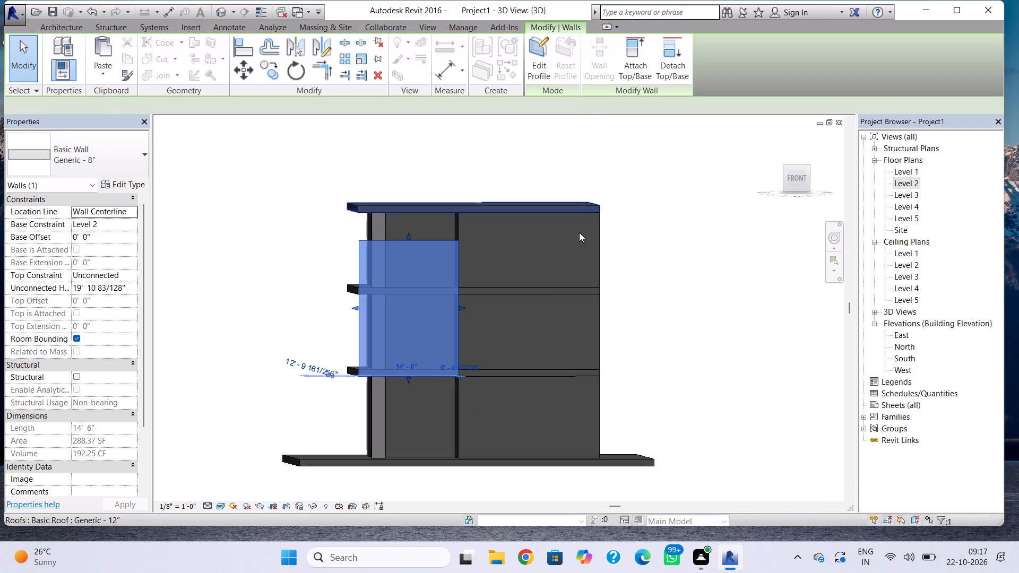
Lower the wall's top edge to just above the middle roof slab, for a height of about 14'-4 5/8".
drag(408, 233, 408, 273)
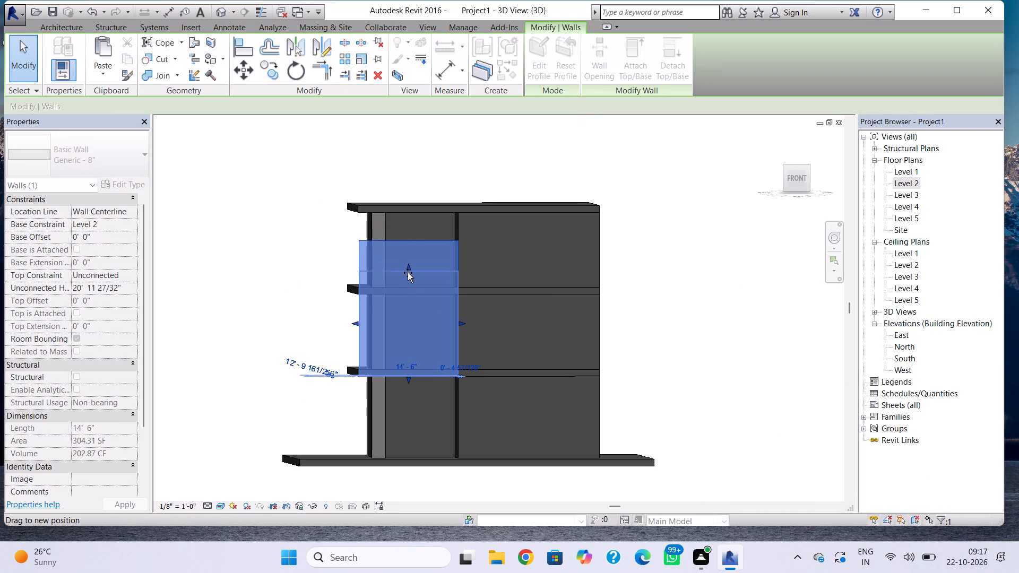
drag(408, 273, 410, 278)
key(Escape)
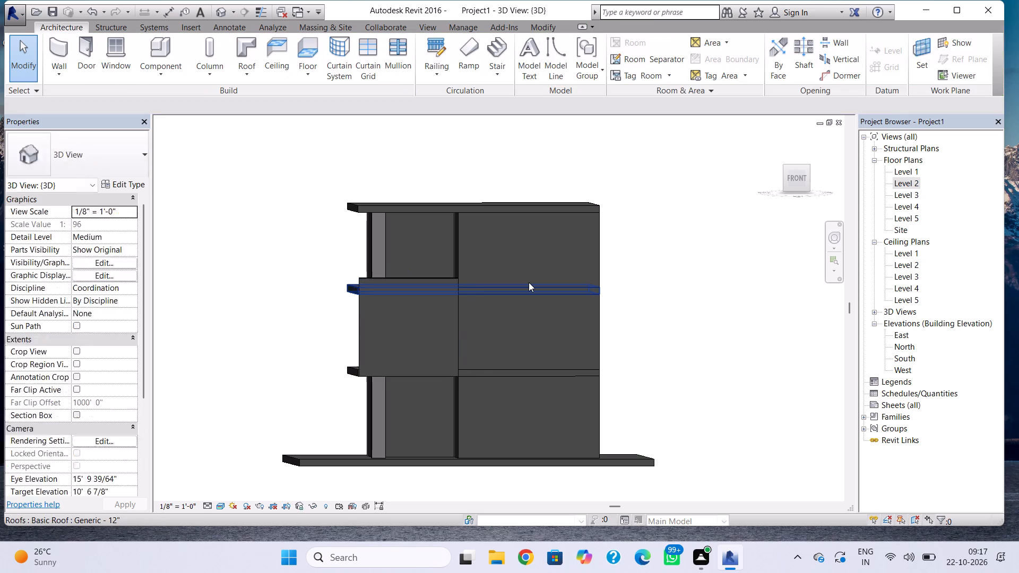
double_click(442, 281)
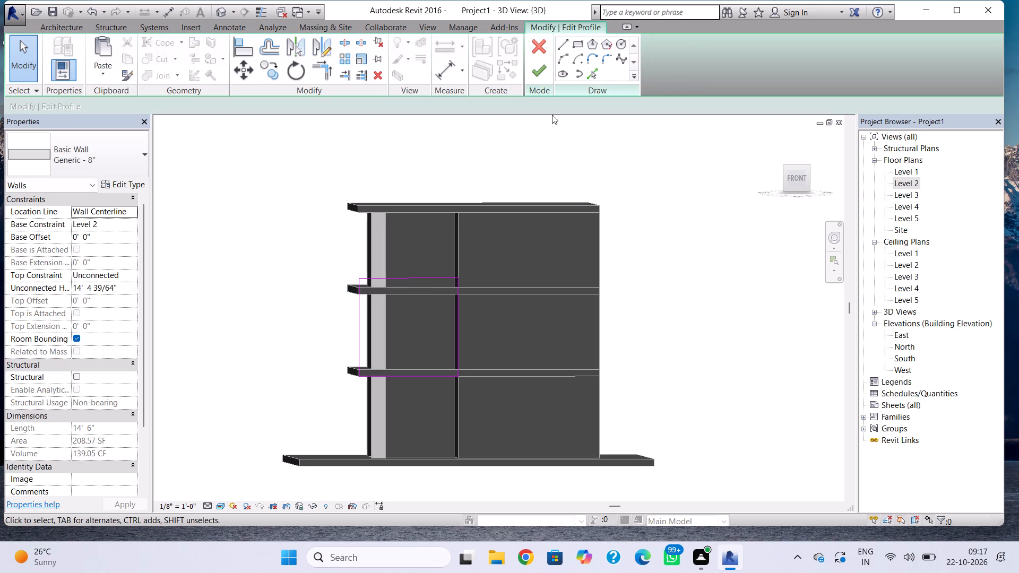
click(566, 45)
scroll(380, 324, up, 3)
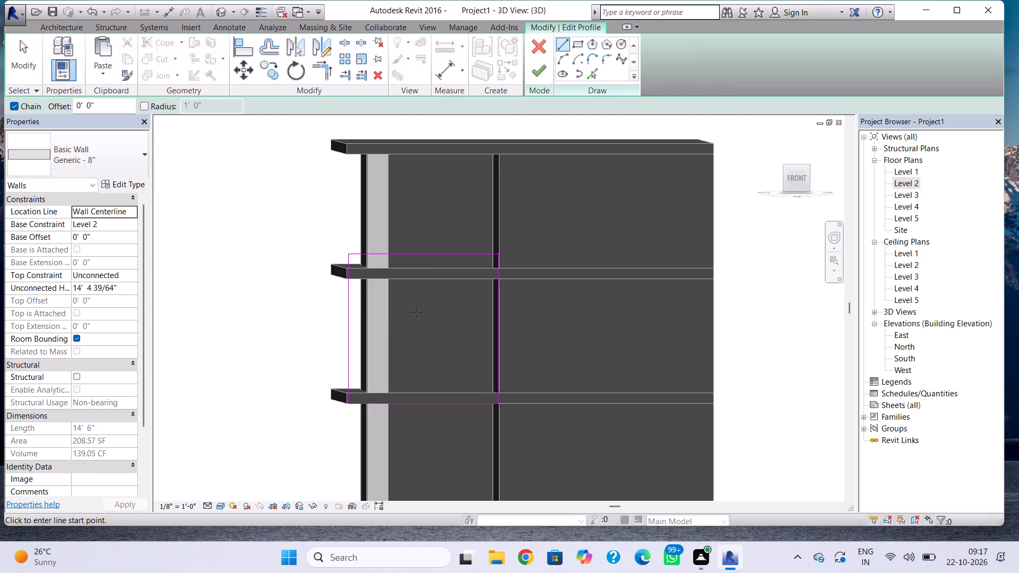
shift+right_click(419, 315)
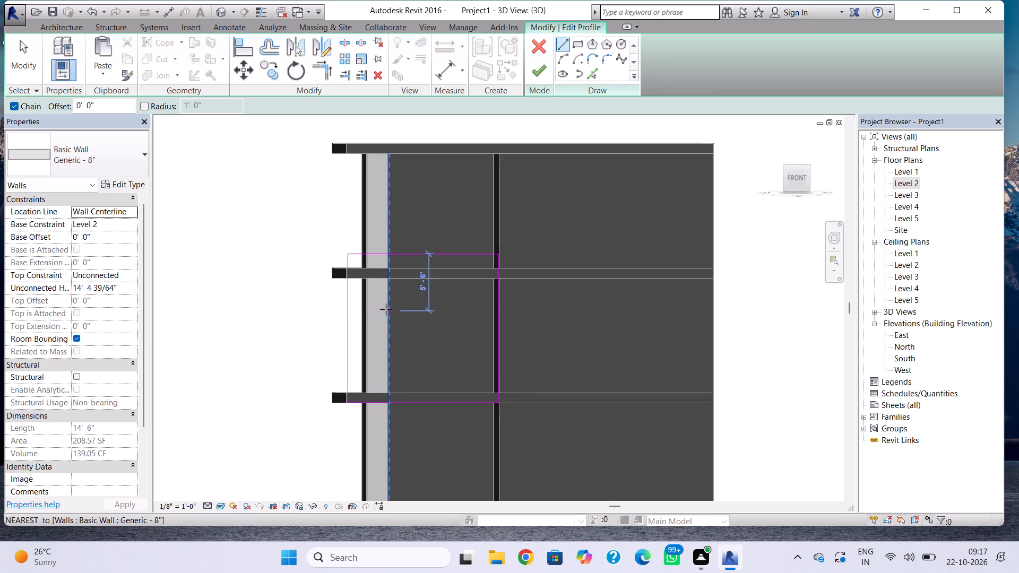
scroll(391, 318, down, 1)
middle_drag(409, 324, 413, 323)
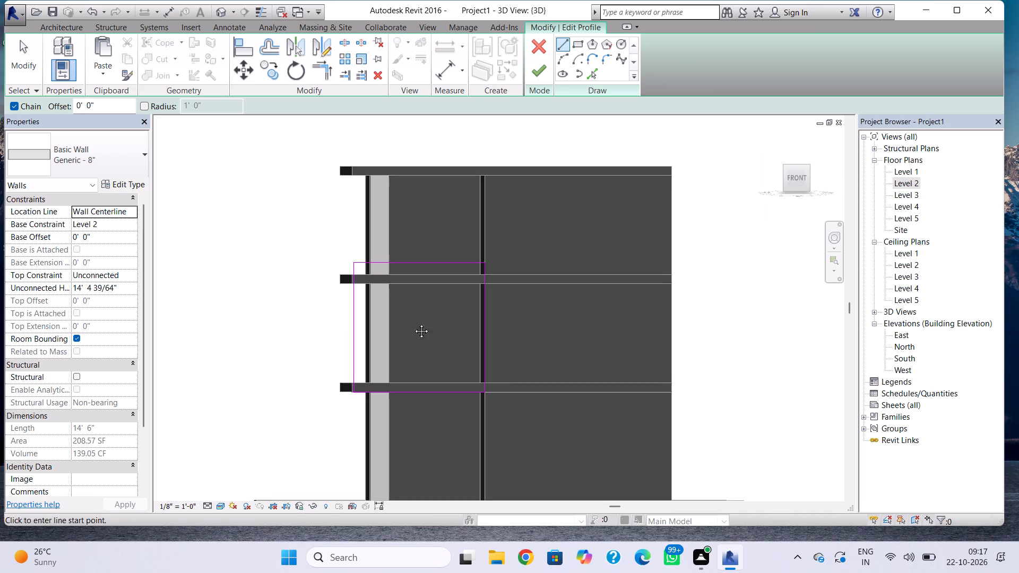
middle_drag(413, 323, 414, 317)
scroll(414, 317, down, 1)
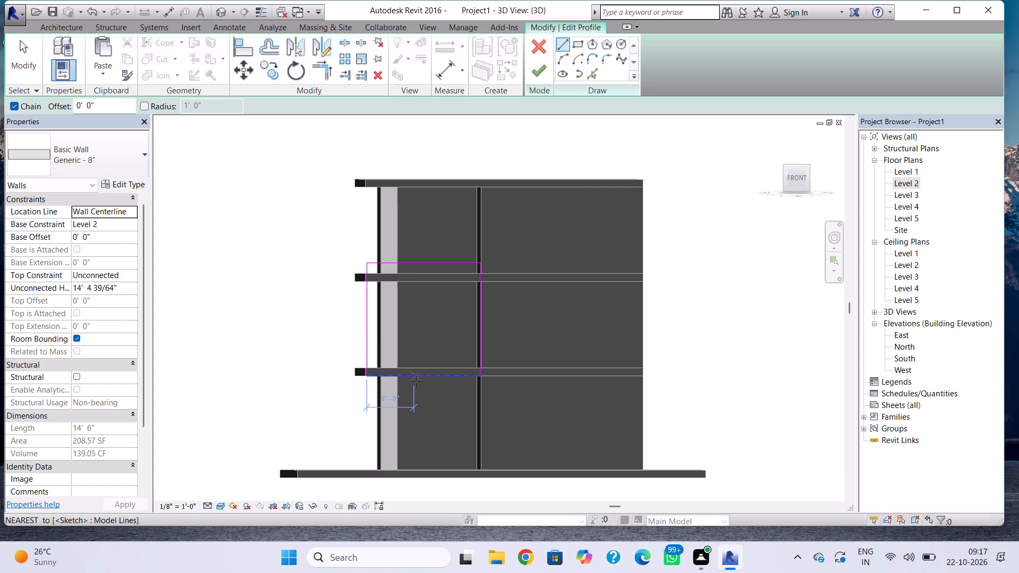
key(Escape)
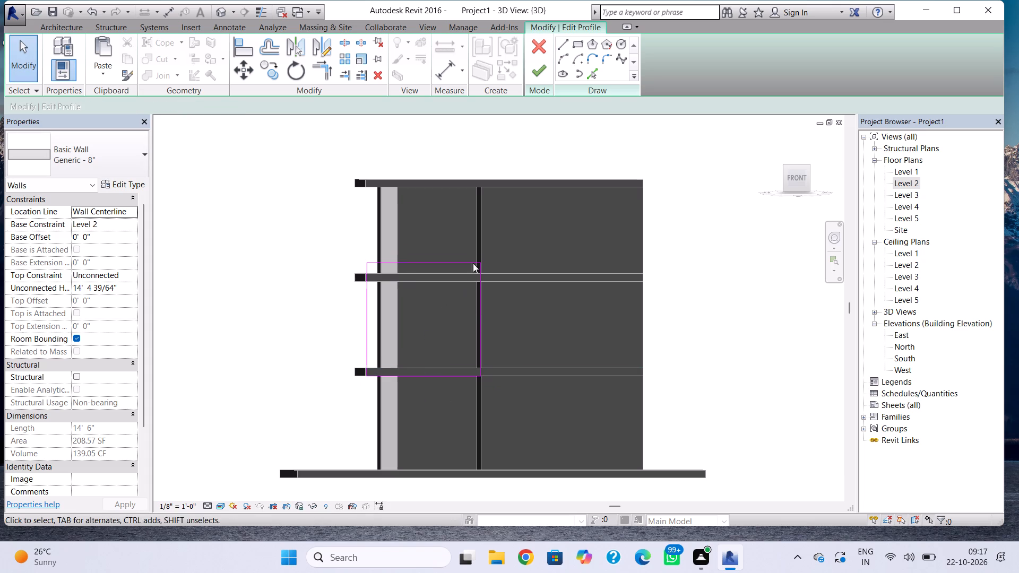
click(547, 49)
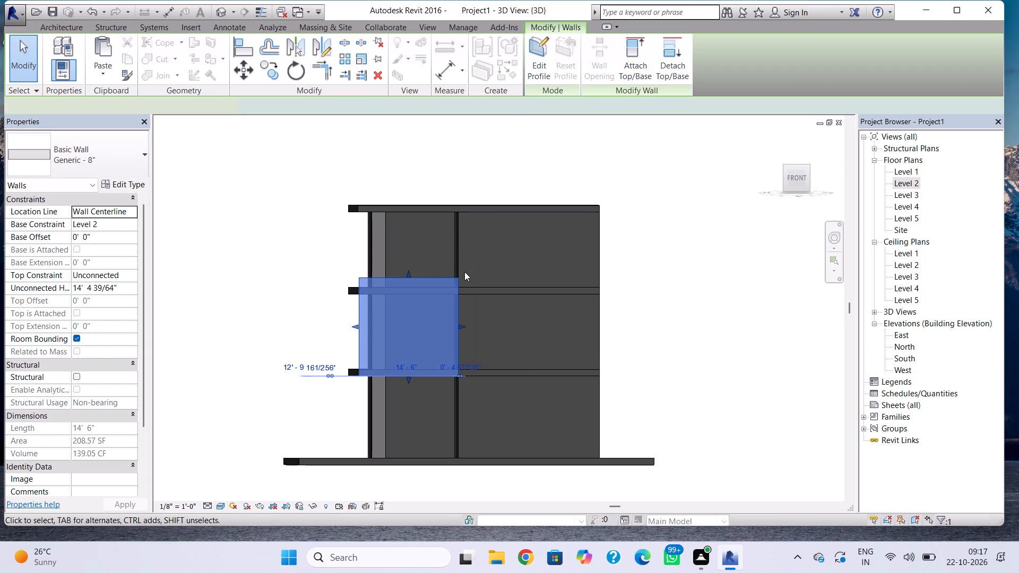
Raise the top edge of the wall across the recessed corner above the uppermost roof slab, for a height of about 26'-3".
drag(409, 272, 413, 183)
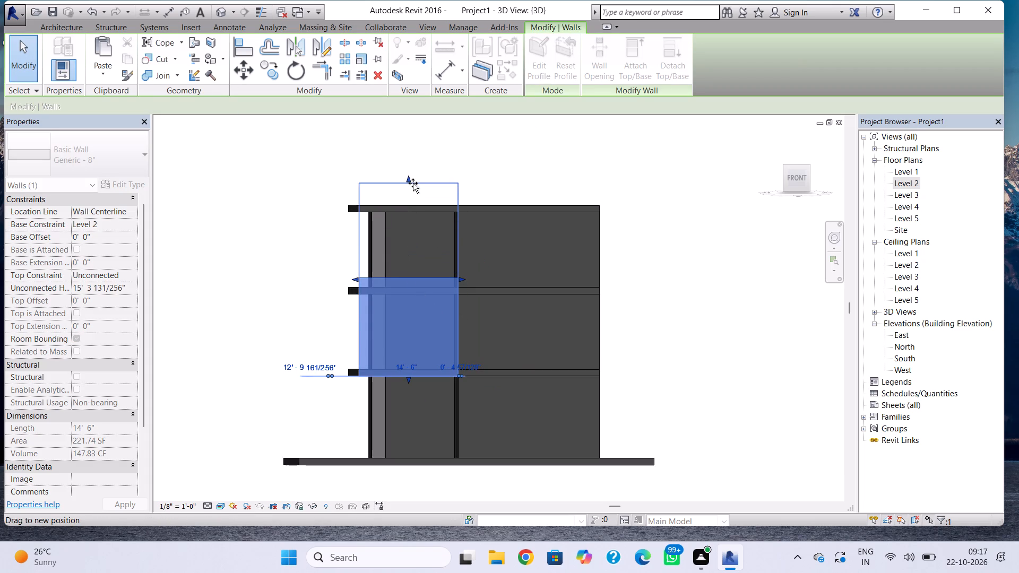
drag(413, 183, 414, 193)
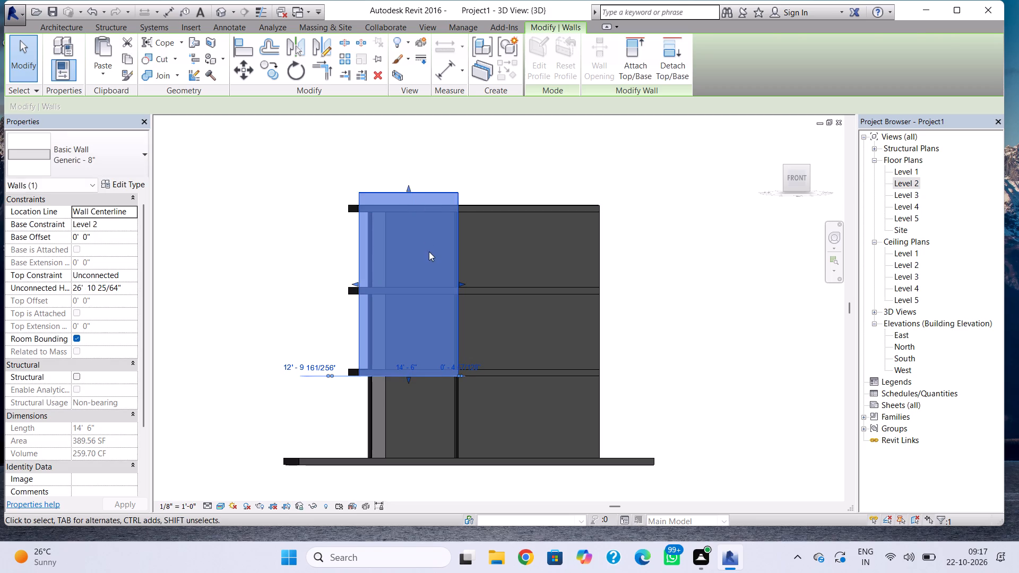
key(Escape)
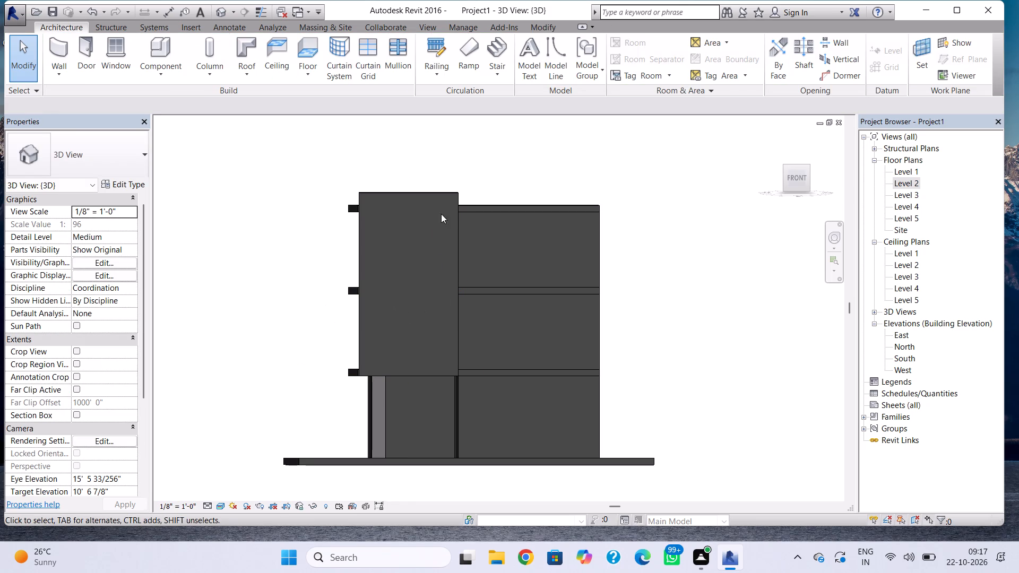
click(409, 188)
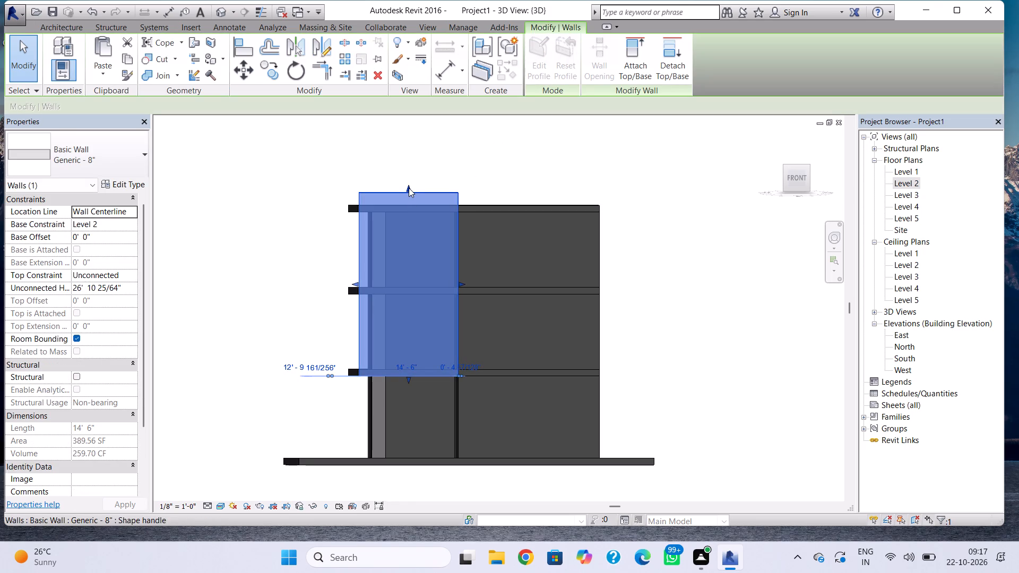
drag(409, 188, 410, 197)
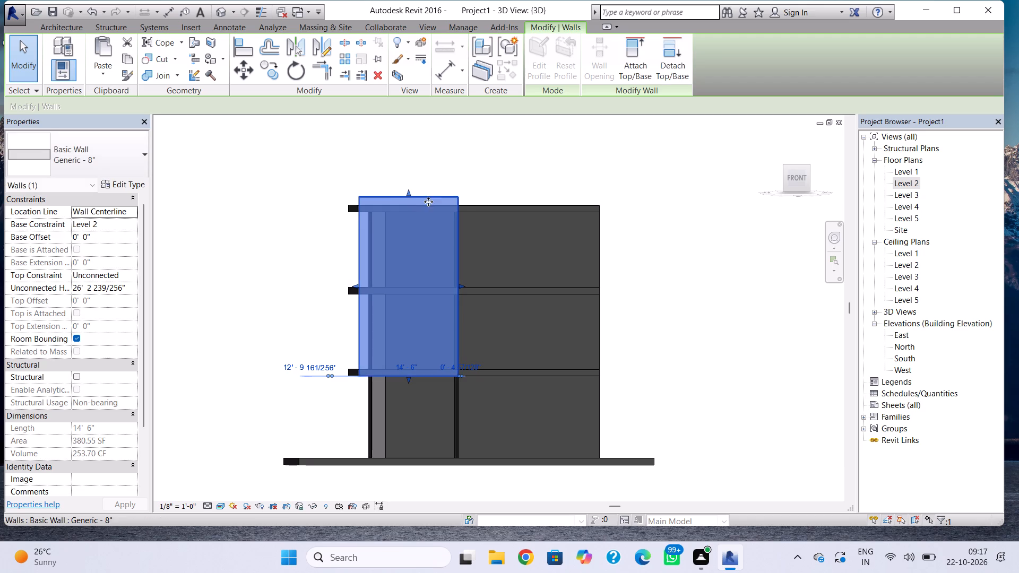
click(483, 169)
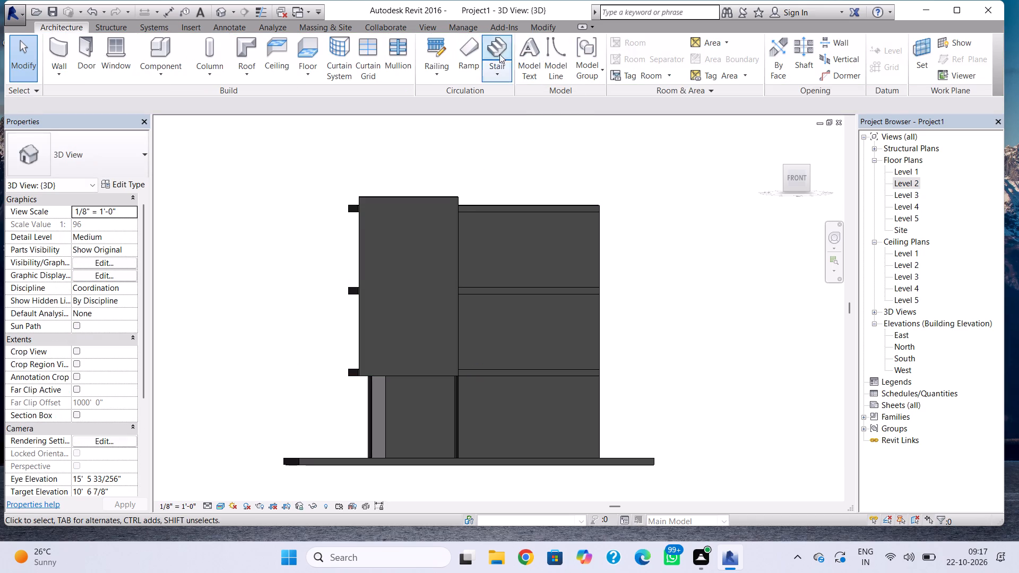
Open the raised wall's profile for editing and start a line where its outer edge meets the underside of the top roof slab.
click(393, 194)
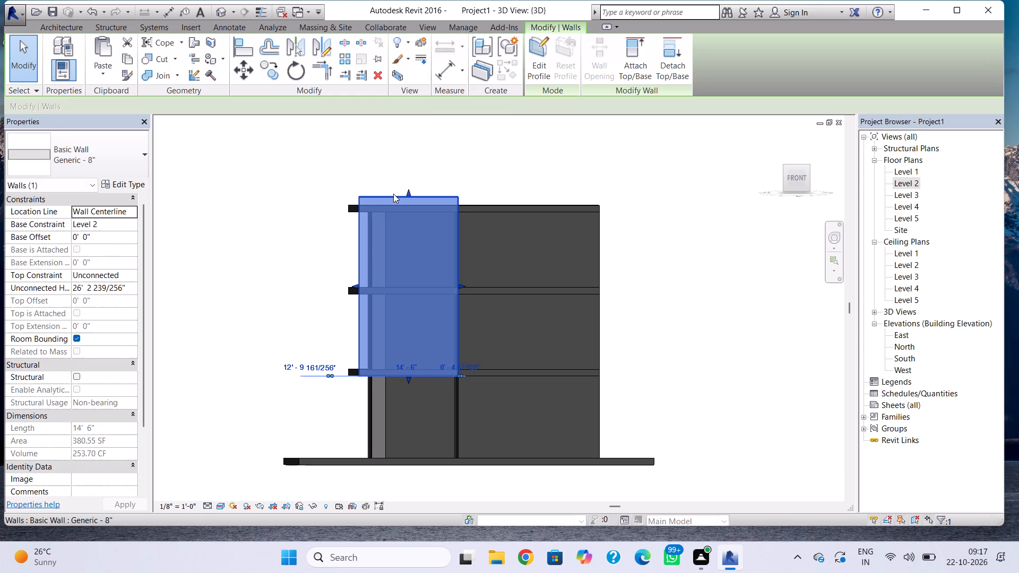
click(393, 194)
double_click(393, 199)
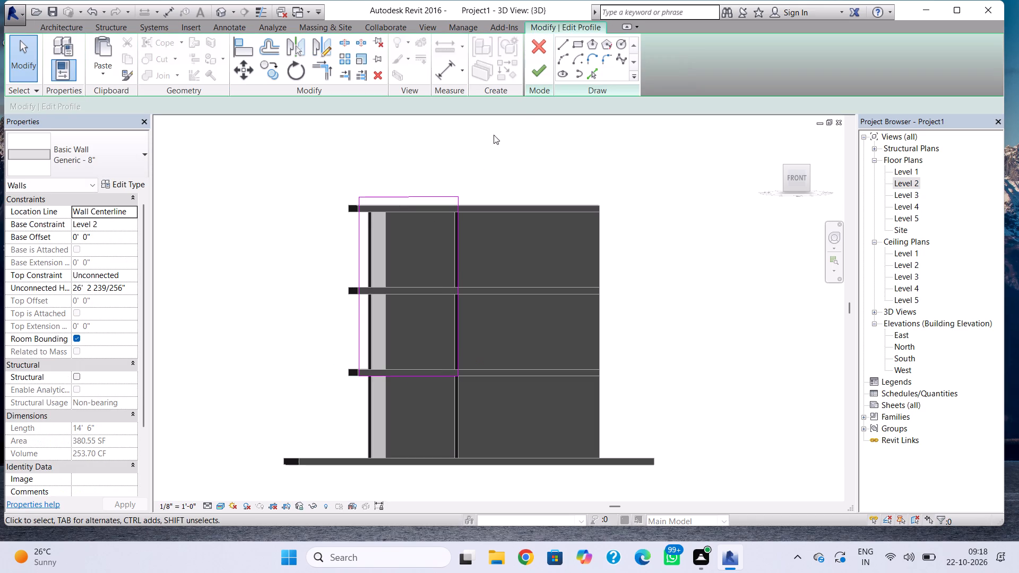
click(568, 42)
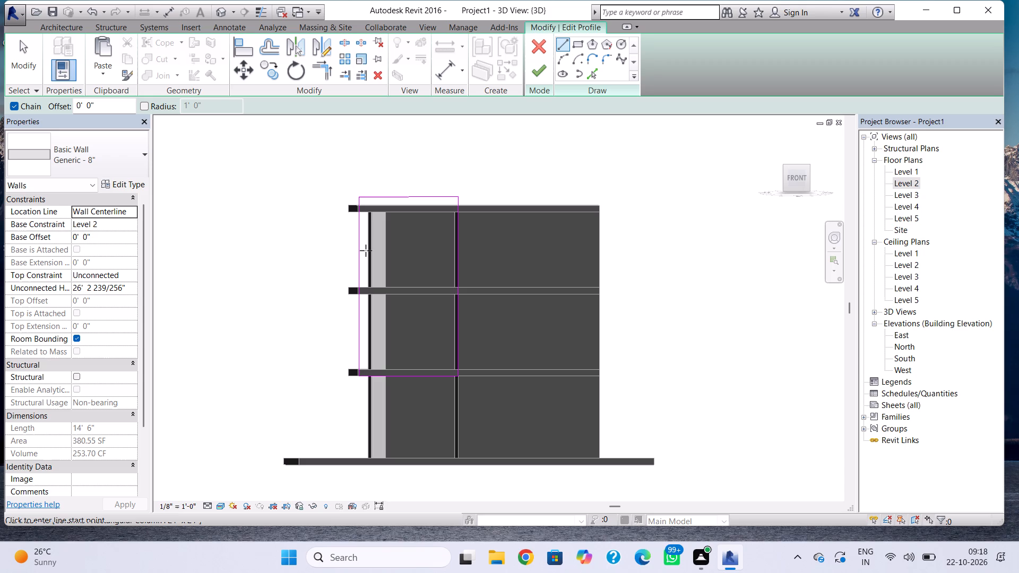
scroll(366, 250, up, 4)
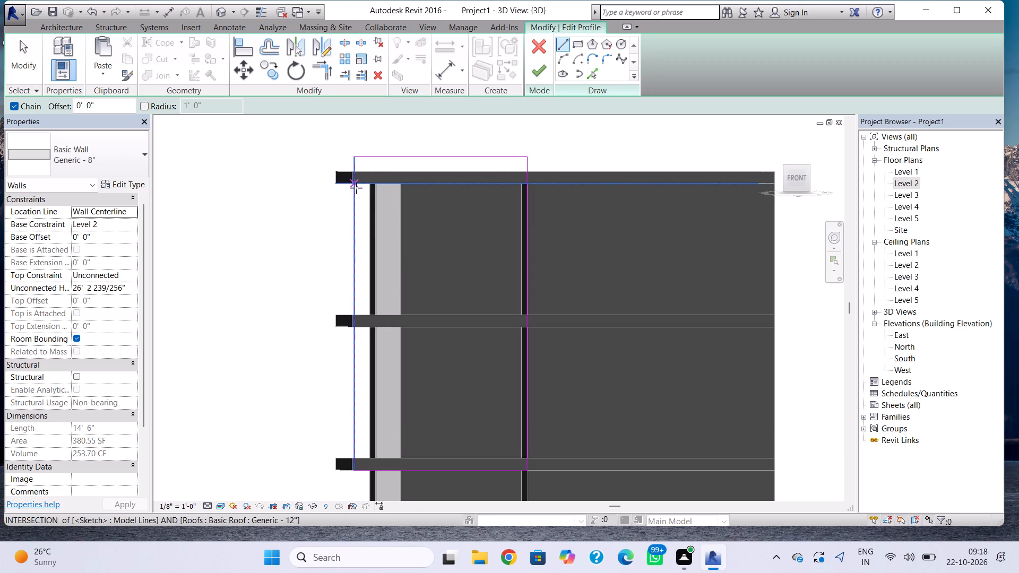
click(356, 187)
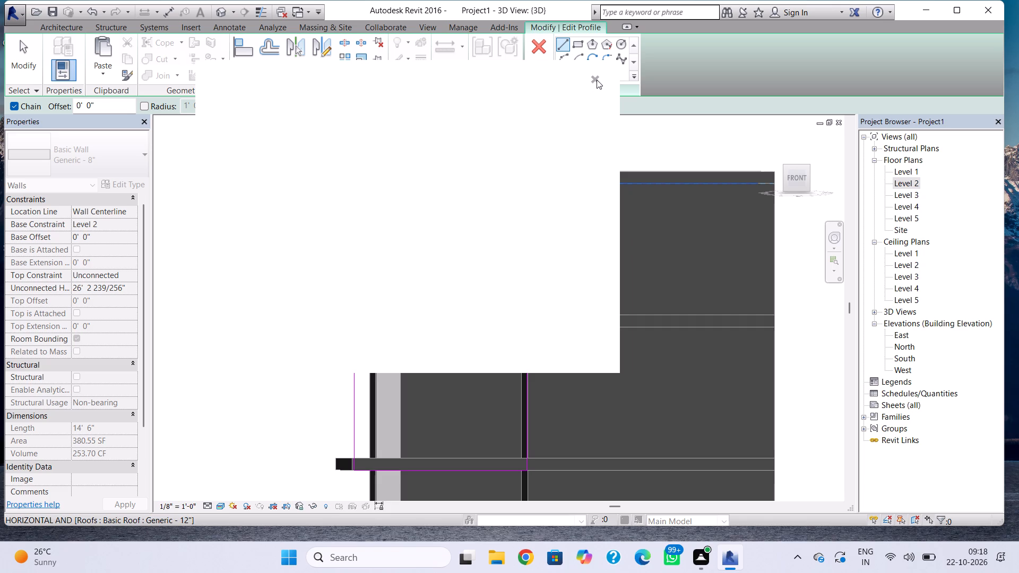
Dismiss the Autodesk notification card covering the 3D view.
click(597, 79)
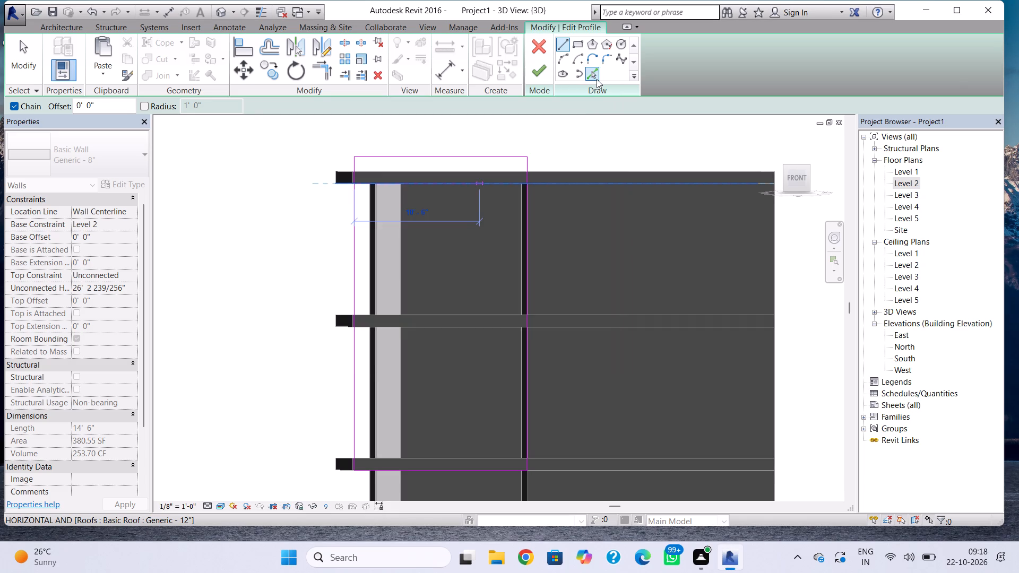
Outline the recess: about 12'-6" along the top slab's underside, down to just above the middle slab, and back to the wall's outer edge.
click(501, 184)
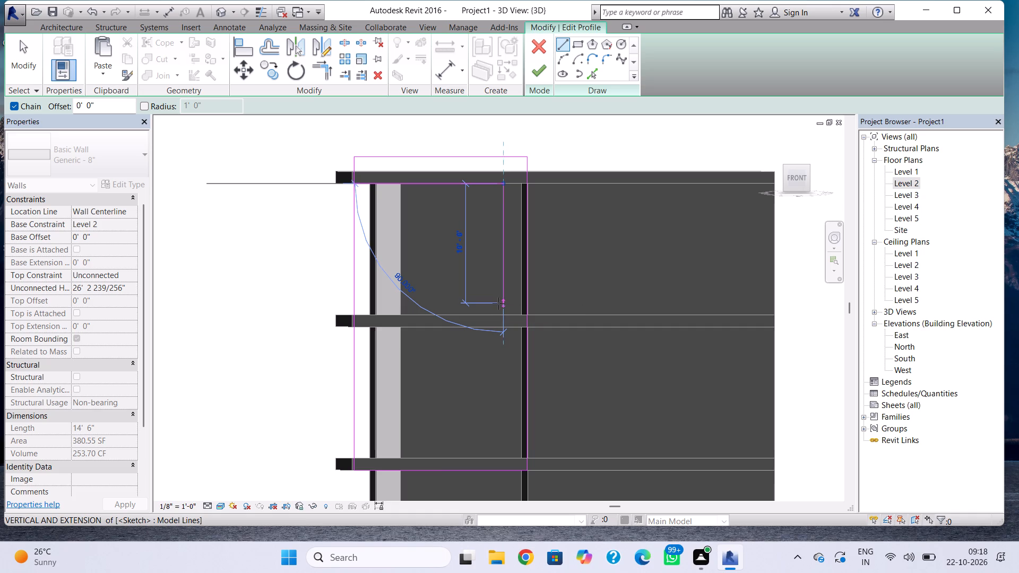
scroll(499, 303, up, 7)
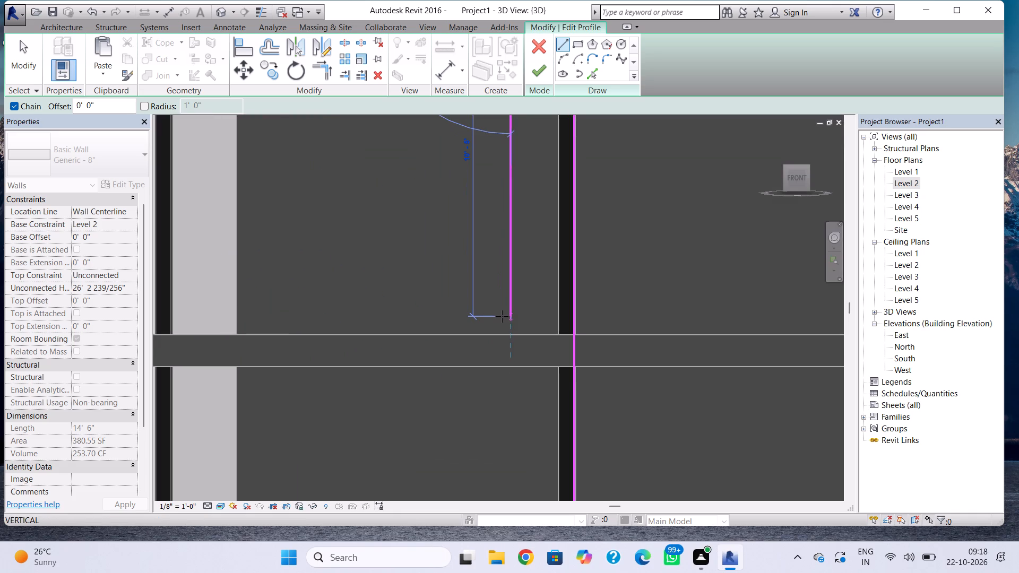
click(502, 316)
scroll(319, 316, down, 2)
middle_drag(319, 316, 488, 279)
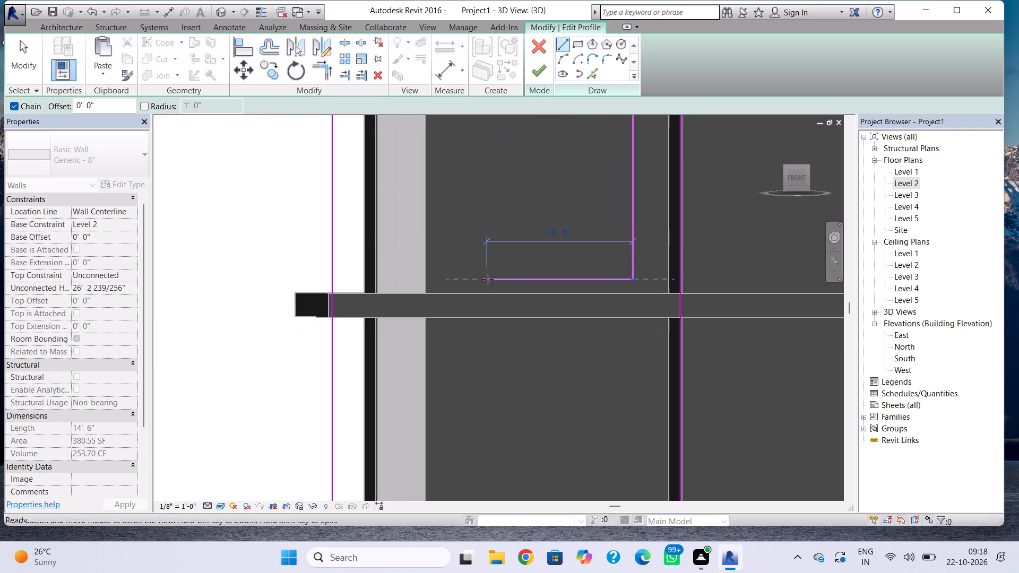
click(333, 287)
key(Escape)
scroll(463, 315, down, 1)
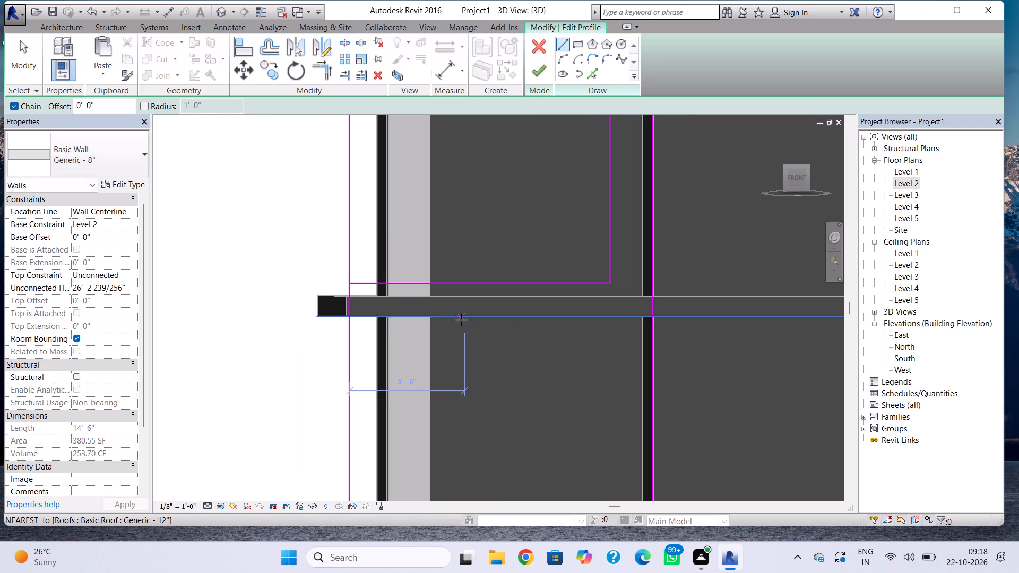
scroll(461, 320, down, 4)
middle_drag(456, 338, 443, 389)
key(Escape)
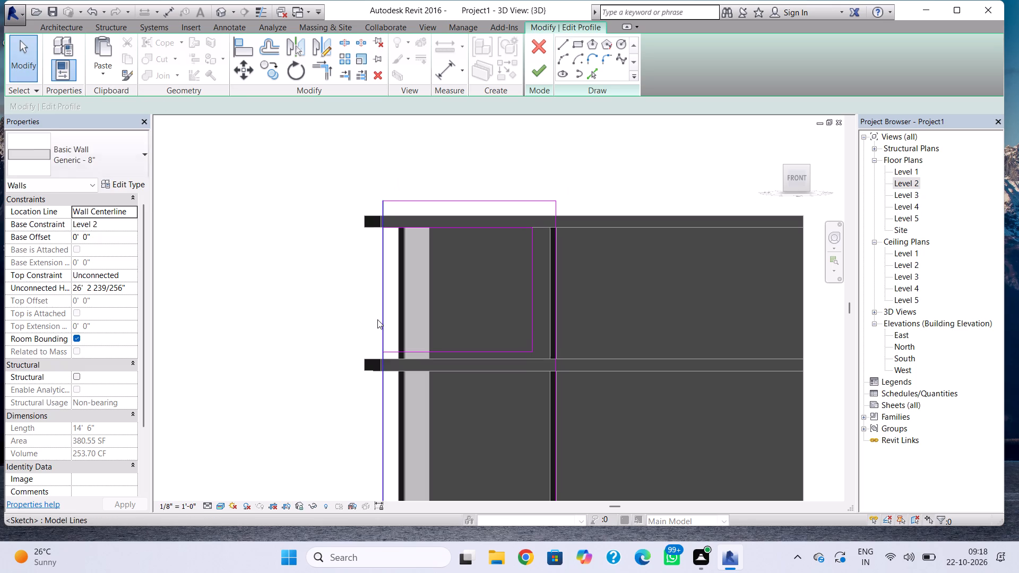
Shorten the profile's outer vertical line to end at the underside of the top roof slab, leaving it about 2'-3" long.
click(377, 319)
scroll(384, 375, down, 1)
middle_drag(388, 378, 402, 295)
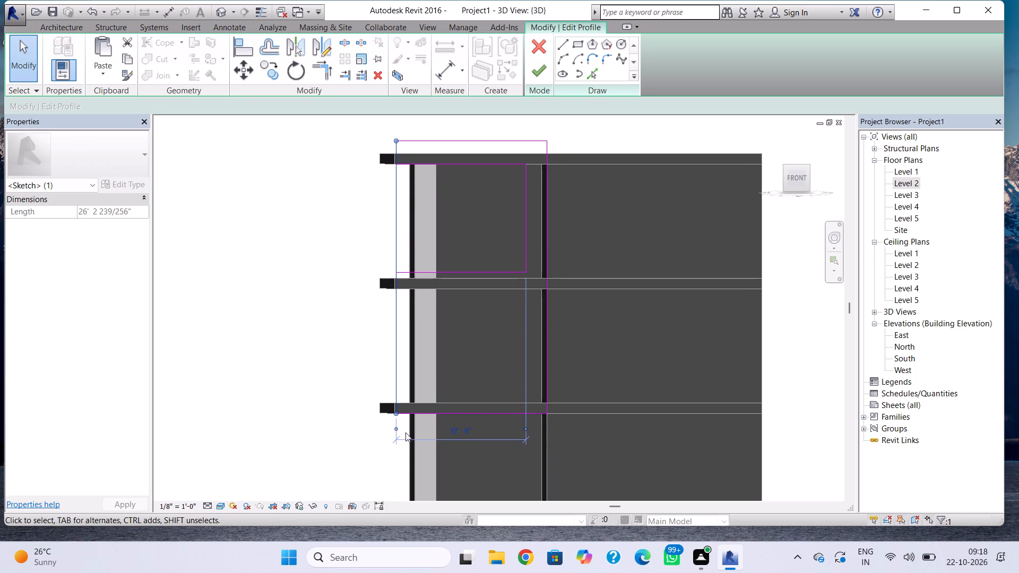
scroll(400, 417, up, 4)
drag(393, 410, 401, 295)
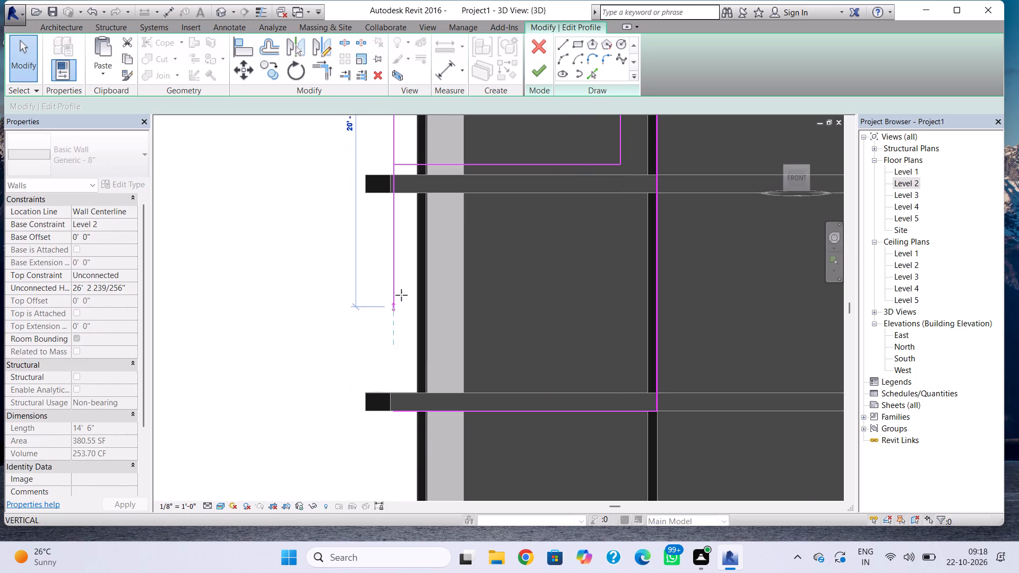
drag(401, 295, 399, 163)
key(Escape)
scroll(407, 264, down, 2)
middle_drag(406, 296, 365, 435)
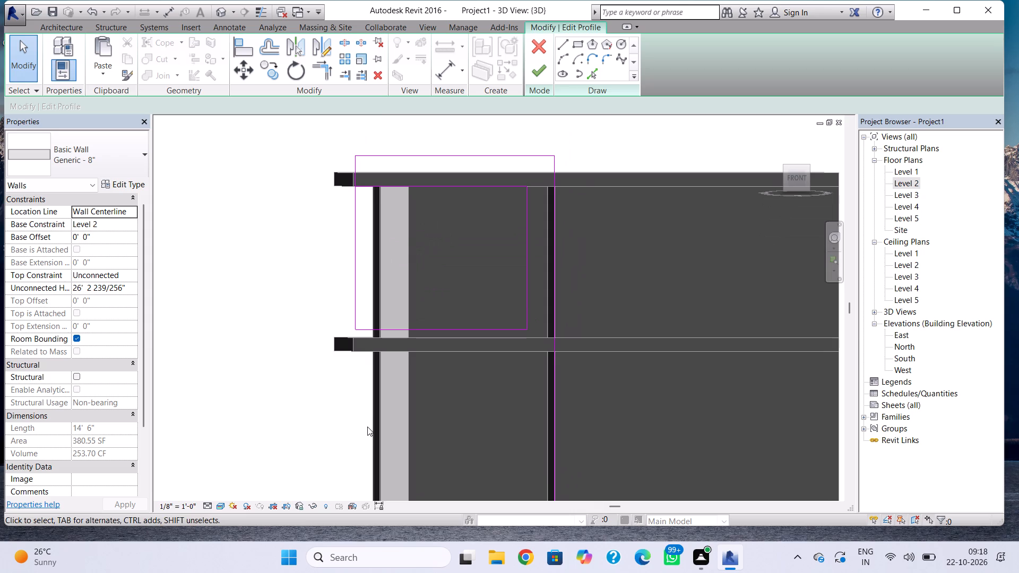
click(353, 246)
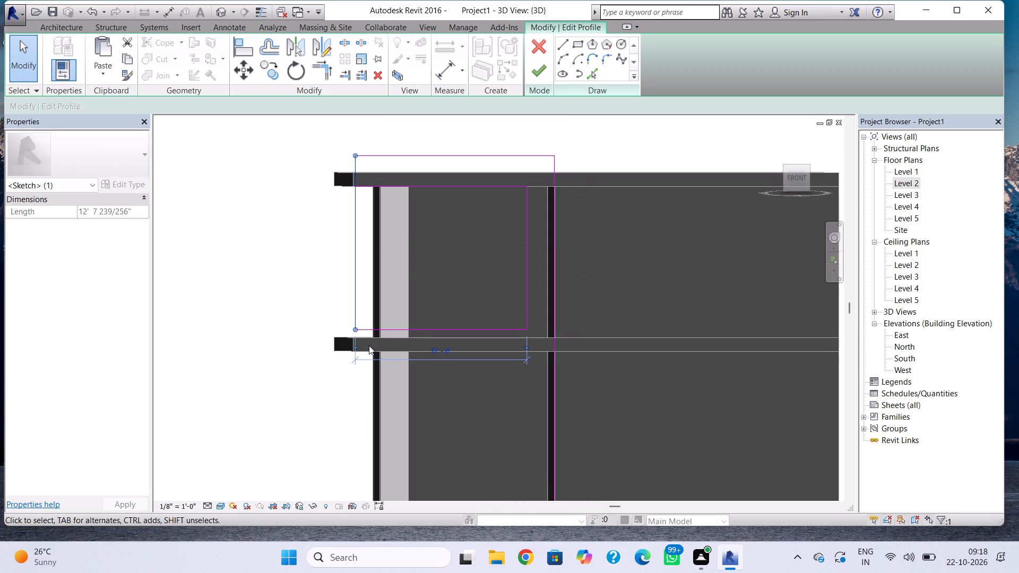
drag(358, 328, 362, 199)
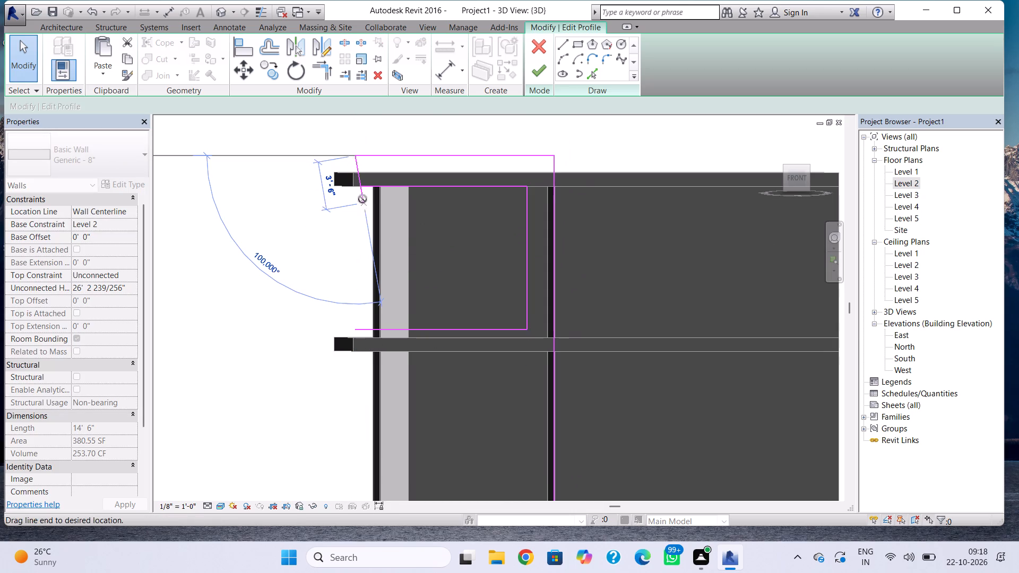
drag(362, 199, 358, 188)
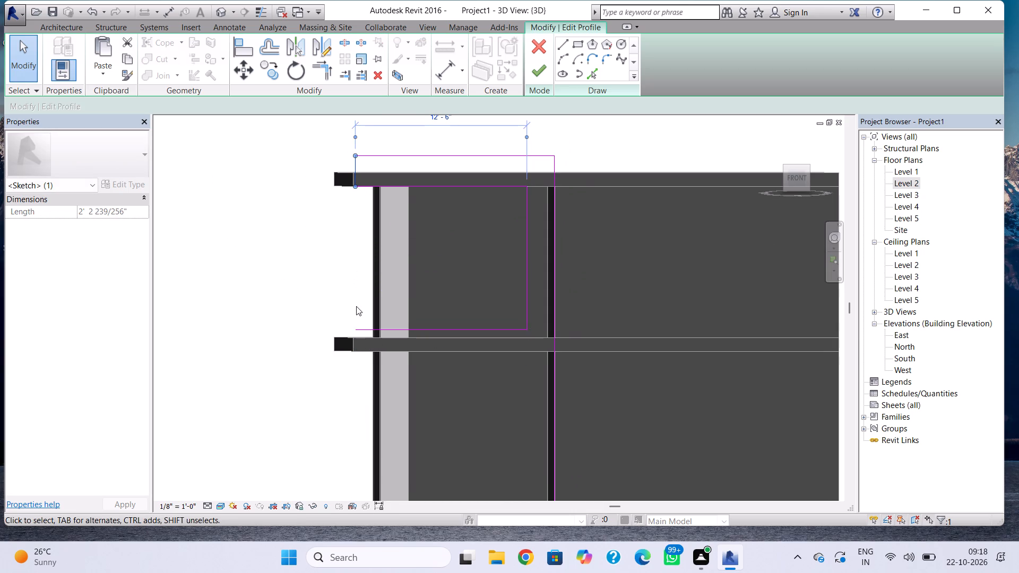
Draw a vertical line about 2'-6" long down the wall's outer edge from the open end of the recess's lower line.
scroll(358, 325, down, 1)
middle_drag(358, 325, 358, 313)
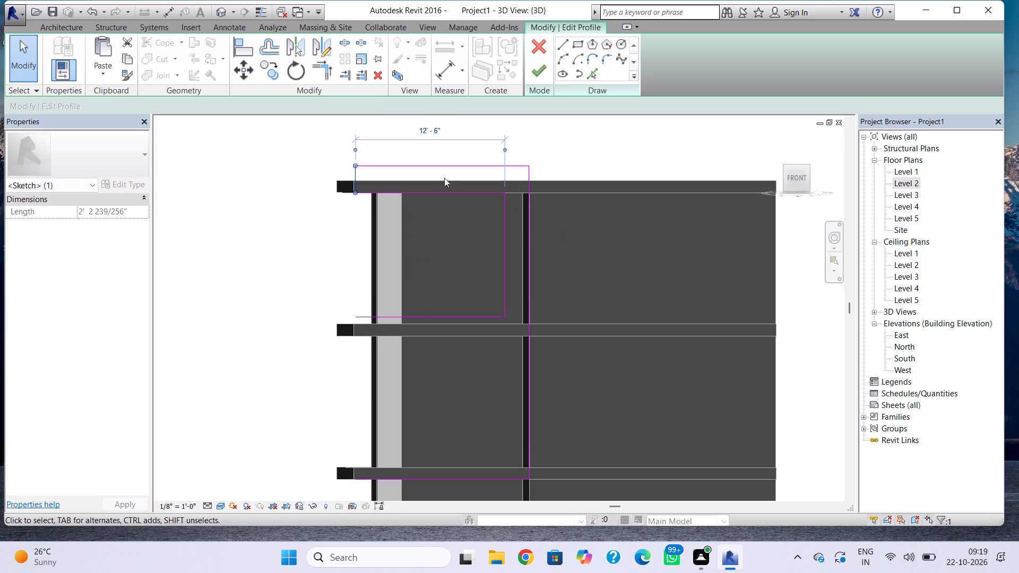
click(564, 45)
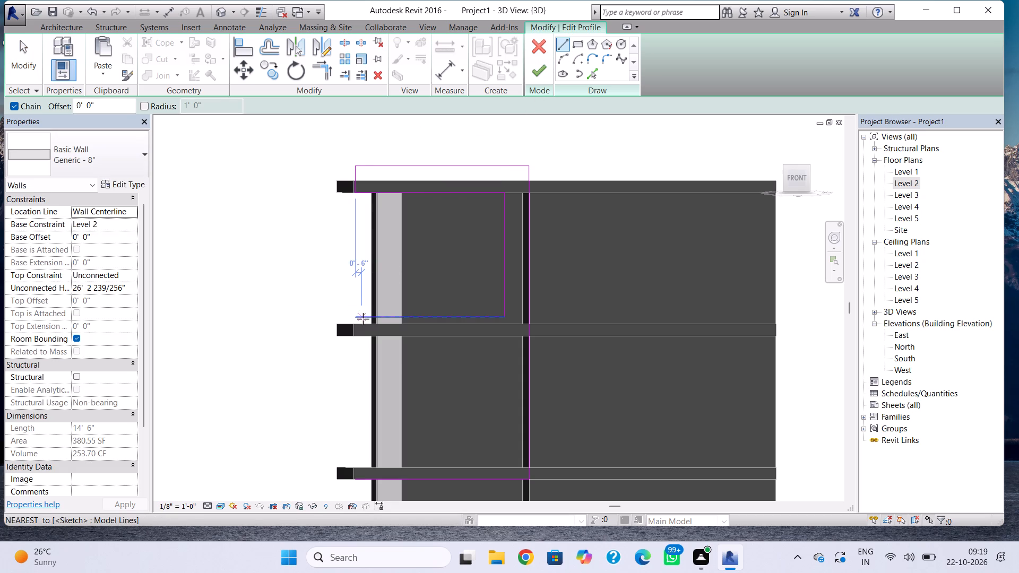
click(356, 318)
click(357, 344)
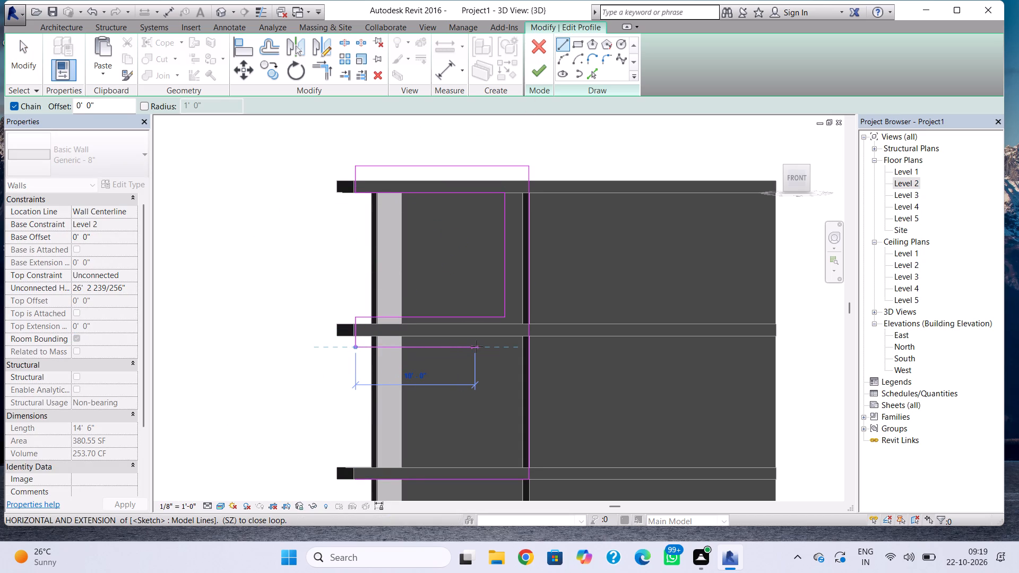
key(Escape)
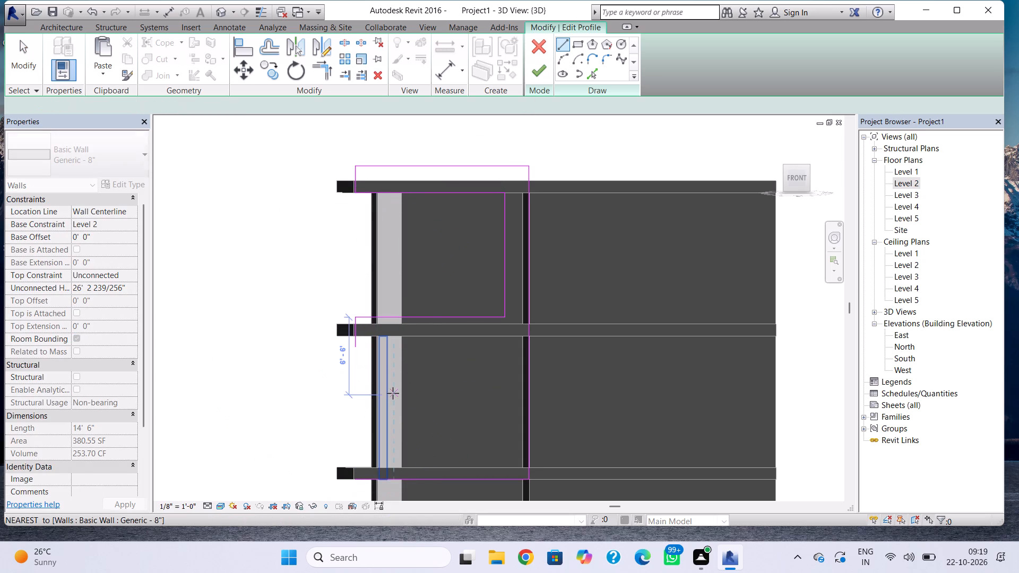
key(Escape)
Replace the 2'-6" line on the wall's outer edge with one about 13'-7" long, reaching the profile's bottom corner.
click(357, 341)
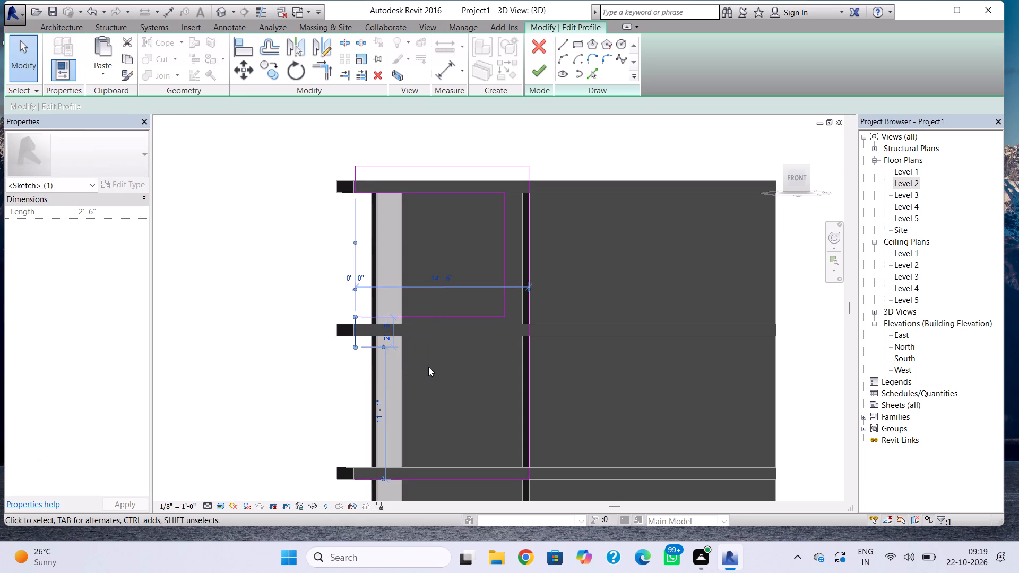
key(Delete)
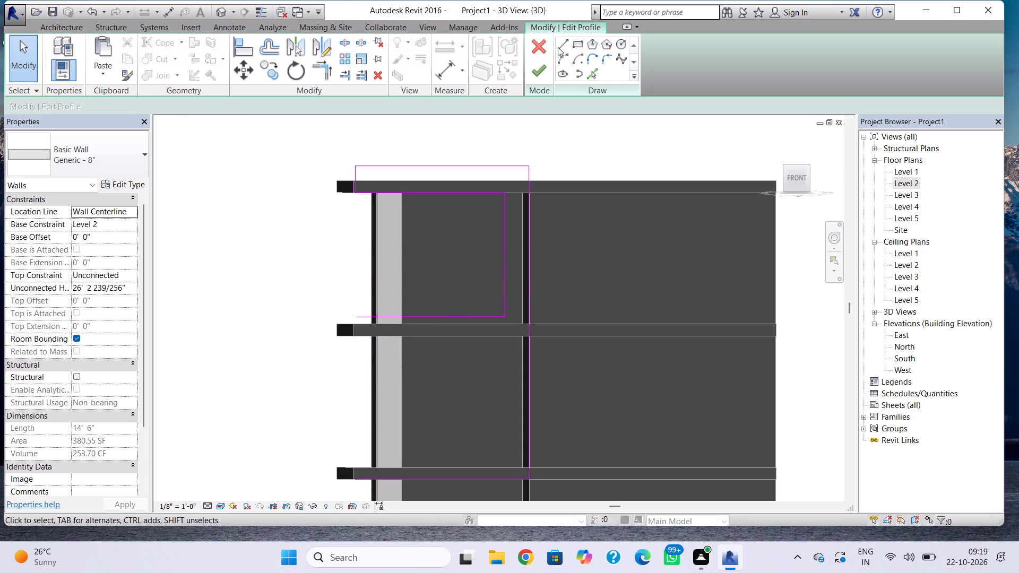
click(558, 47)
click(354, 320)
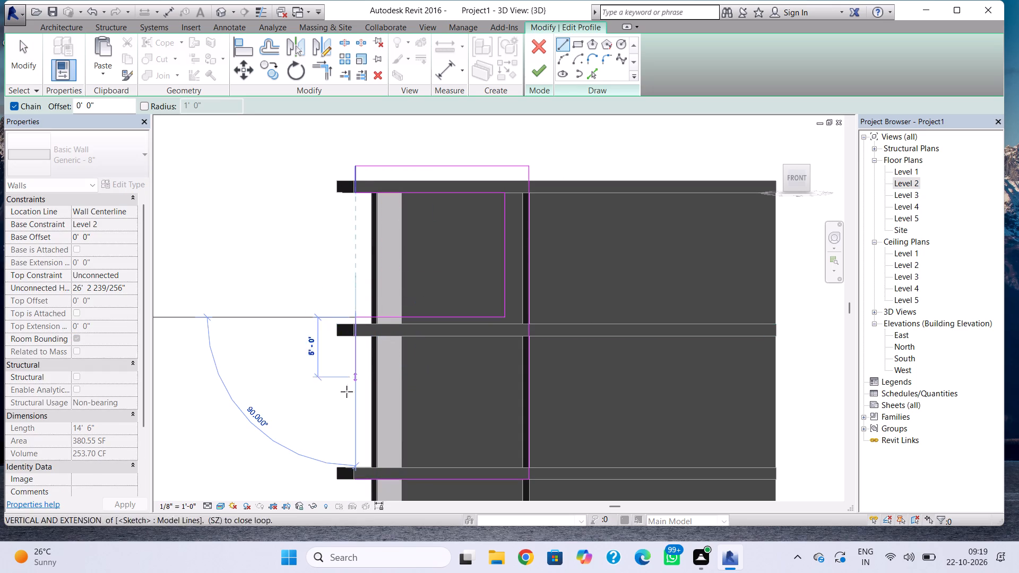
click(357, 476)
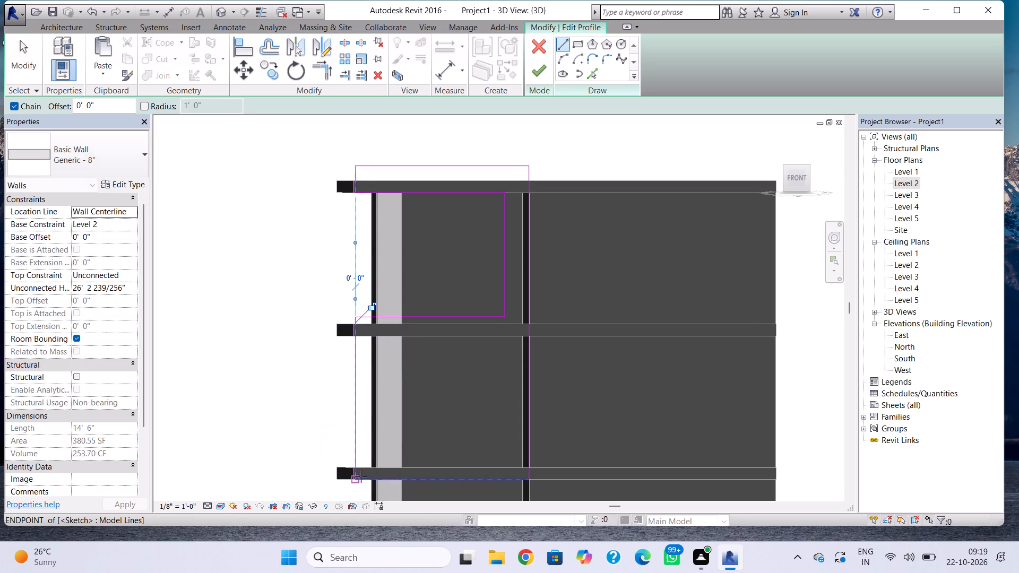
key(Escape)
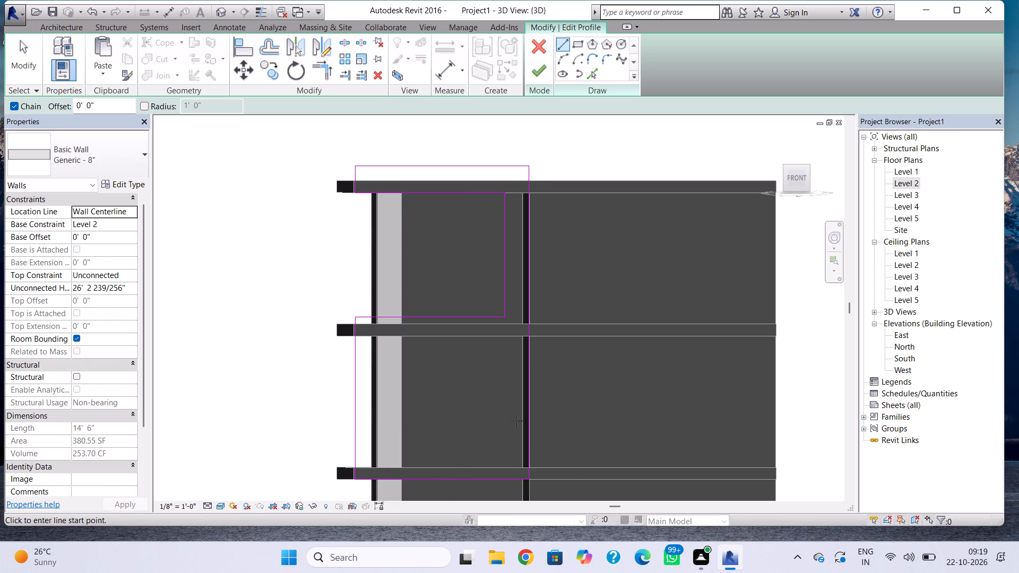
key(Escape)
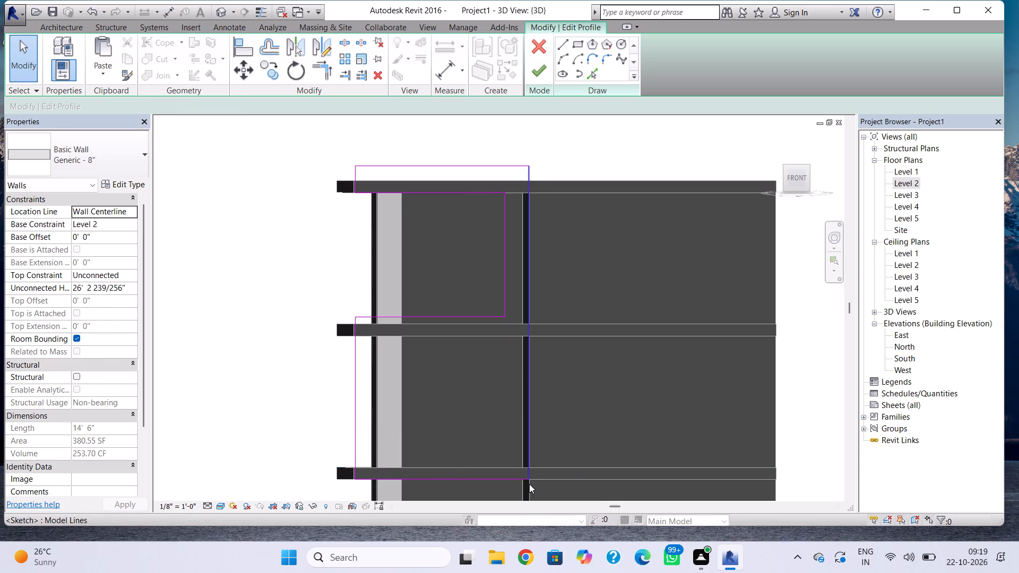
Dismiss the notification card and shorten the profile's full-height inner vertical line from its lower end to 15'-0" long.
click(526, 458)
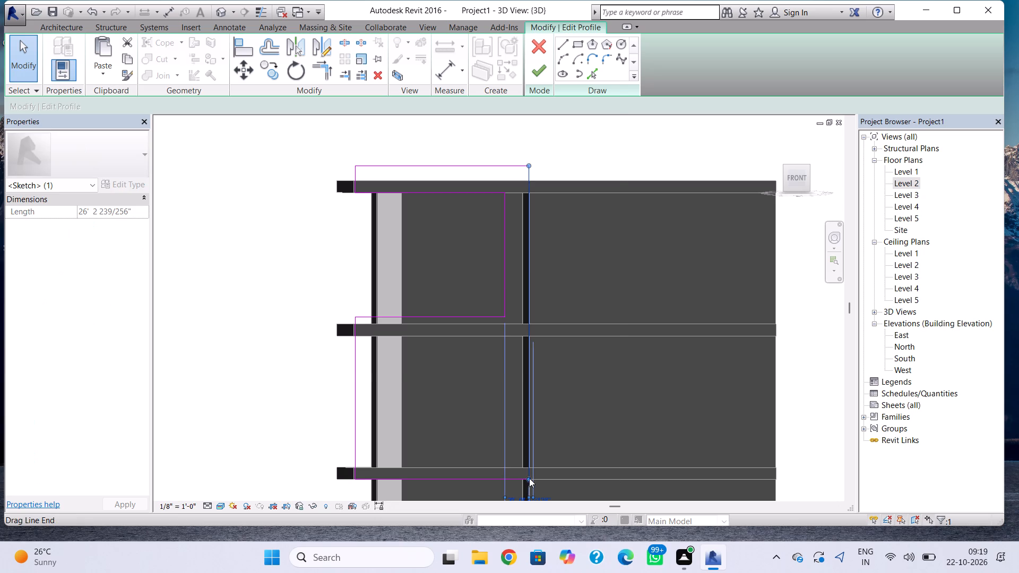
drag(530, 481, 530, 428)
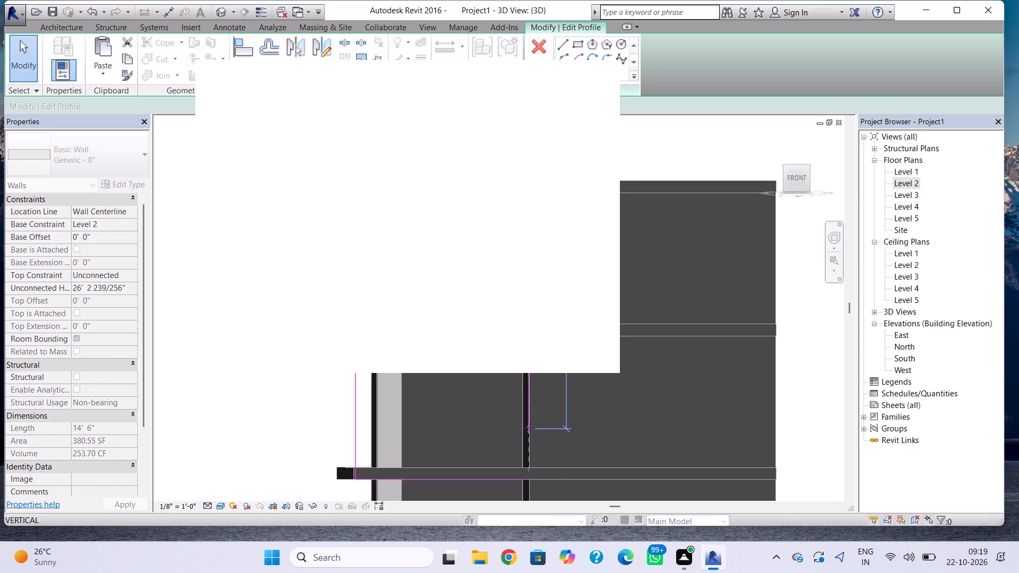
drag(530, 428, 530, 421)
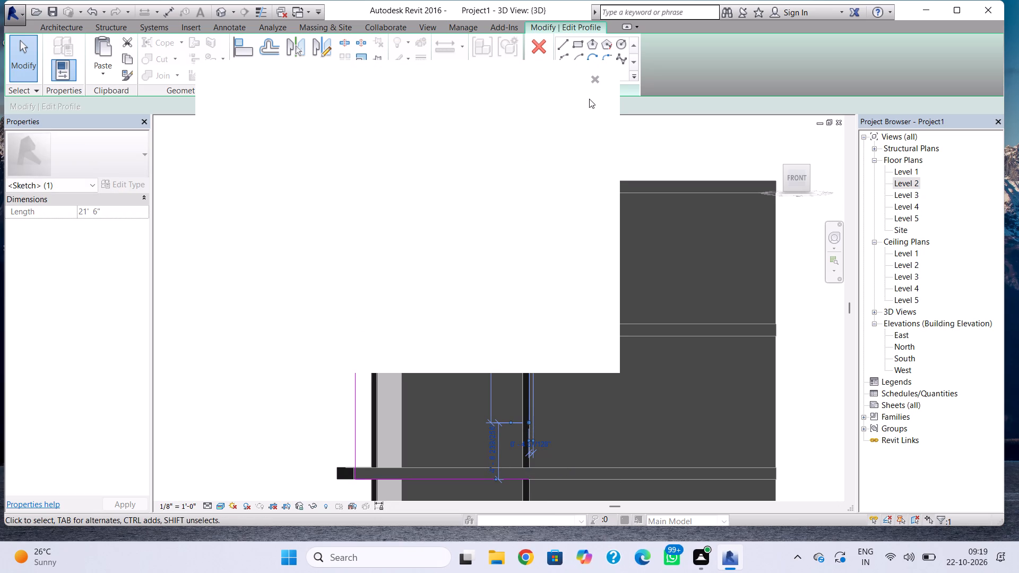
click(593, 78)
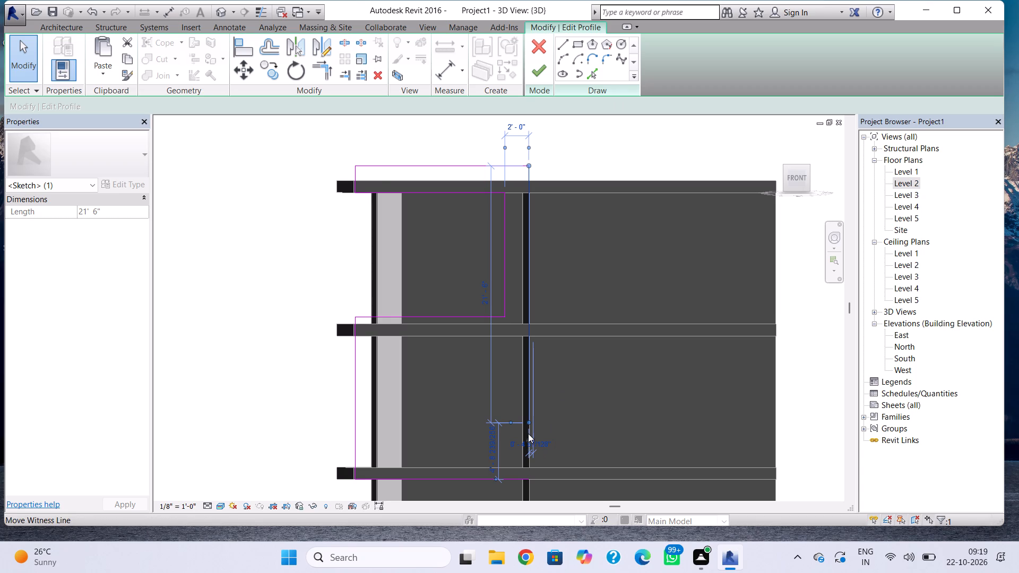
drag(529, 420, 521, 358)
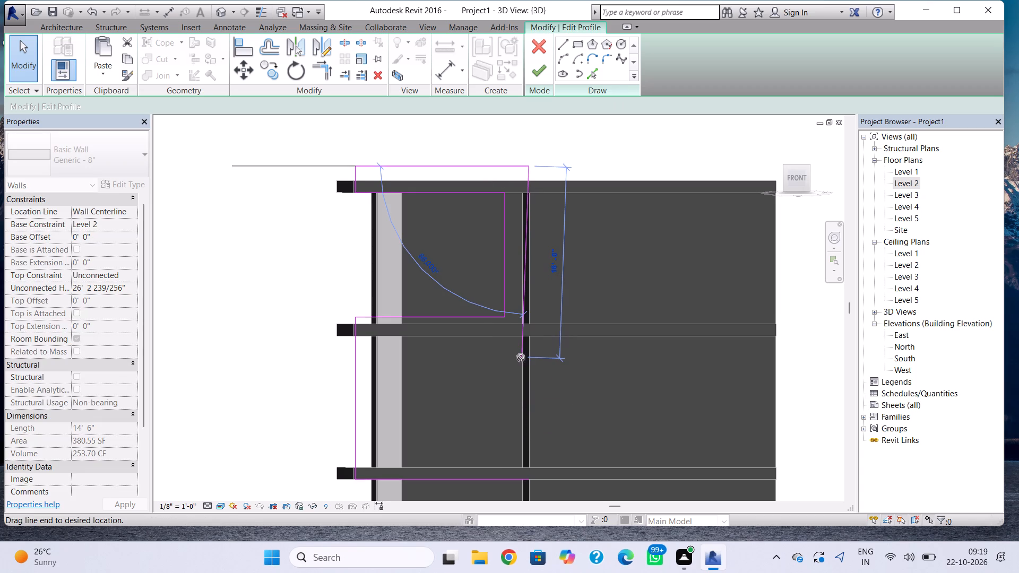
drag(521, 358, 521, 353)
drag(521, 353, 522, 346)
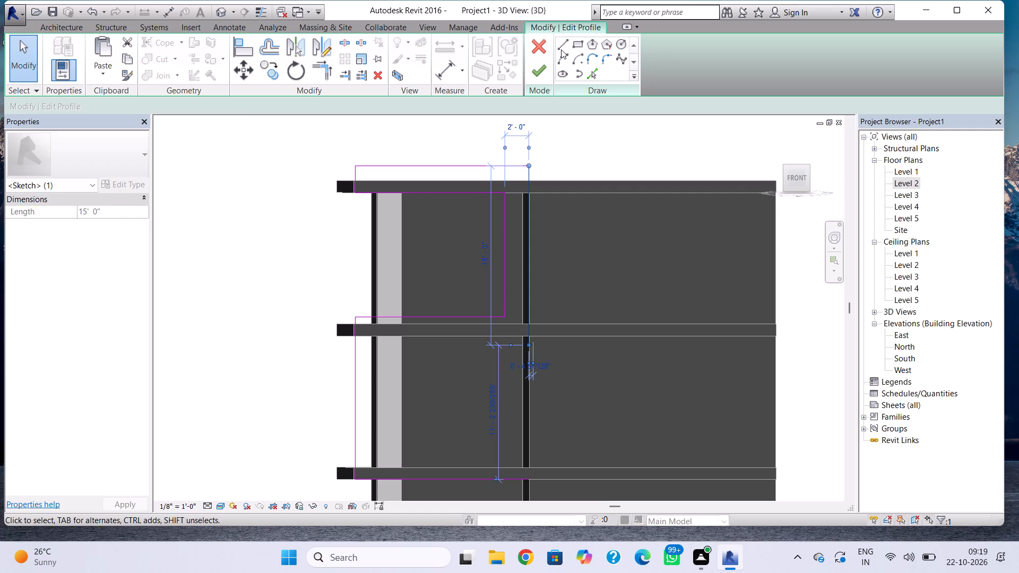
Outline the lower recess from the shortened line's end: about 12' outward, 9' down, 12' back, and down to the bottom corner.
click(561, 49)
click(531, 346)
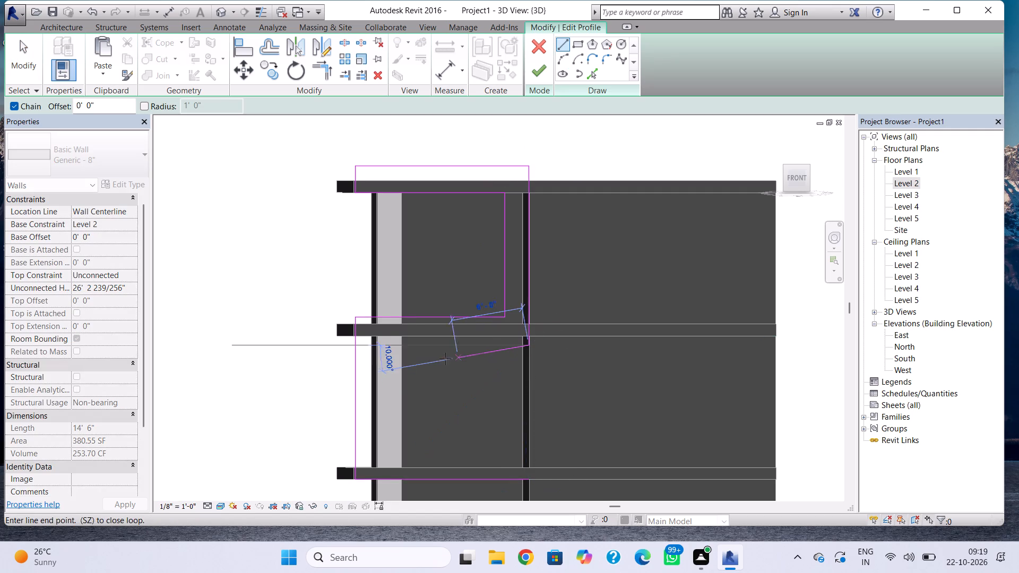
click(384, 343)
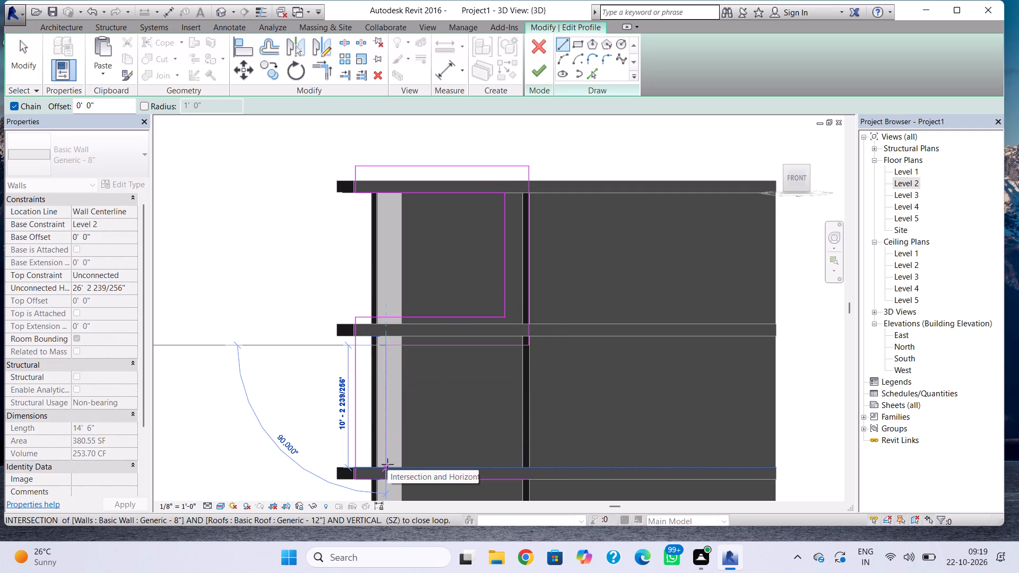
scroll(390, 459, up, 2)
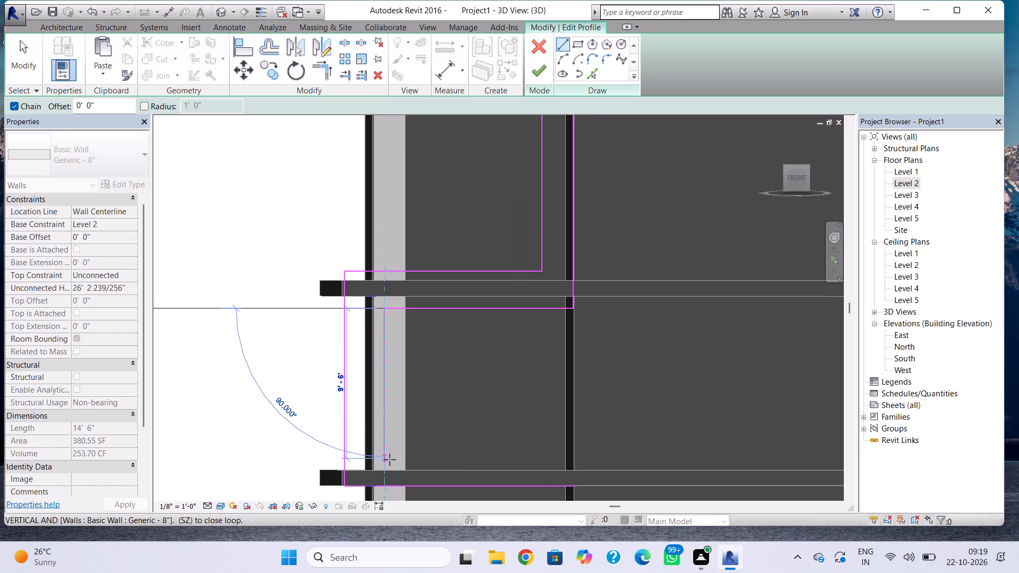
scroll(390, 454, up, 1)
click(387, 450)
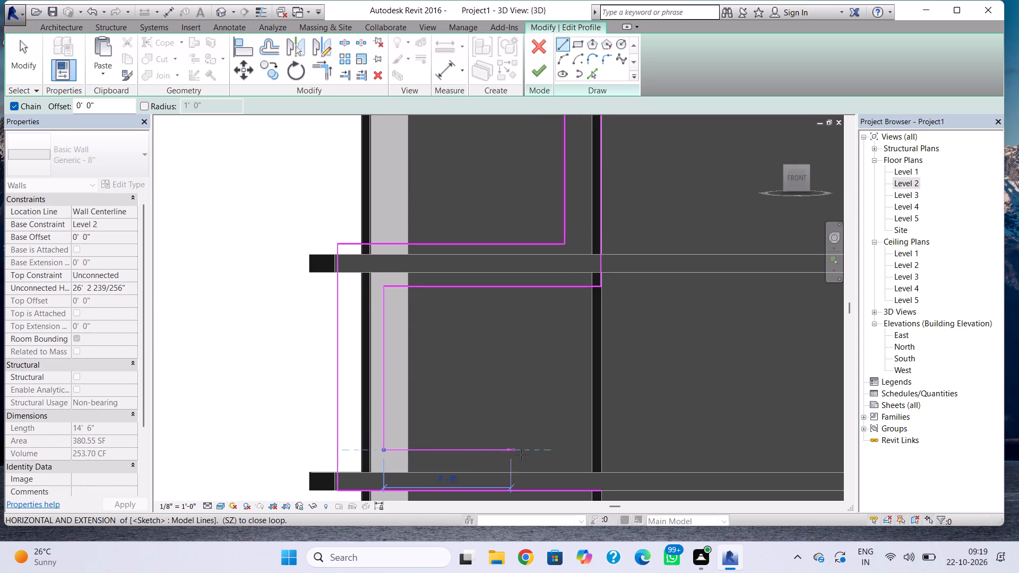
click(598, 456)
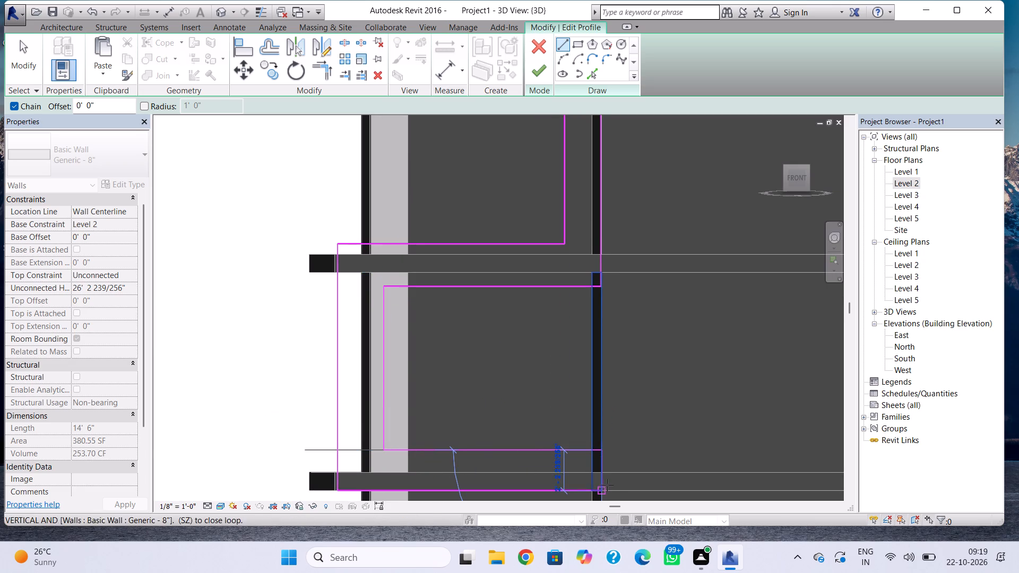
click(606, 488)
key(Escape)
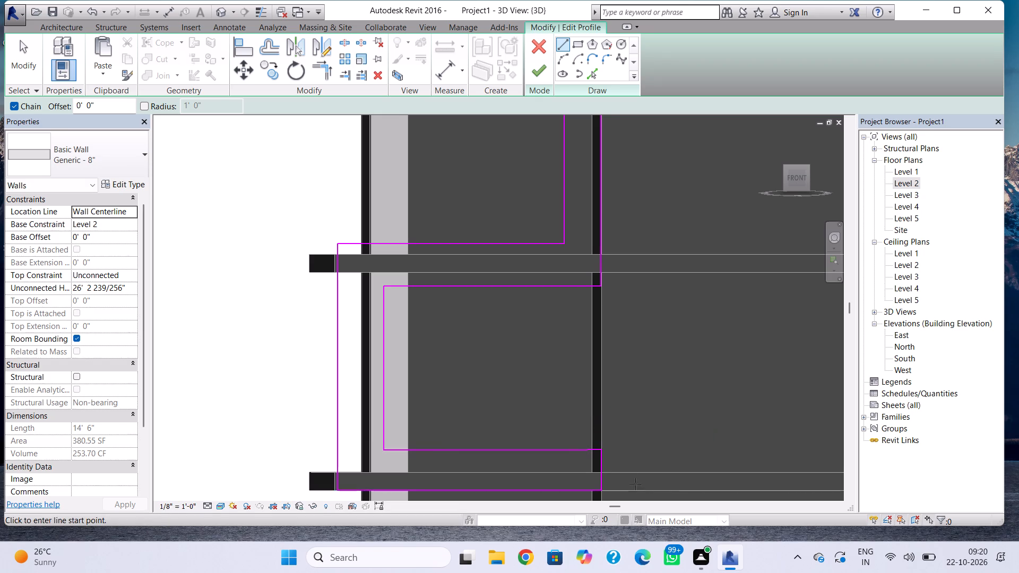
scroll(635, 483, down, 1)
middle_drag(626, 466, 613, 425)
scroll(537, 441, down, 1)
middle_drag(522, 483, 513, 504)
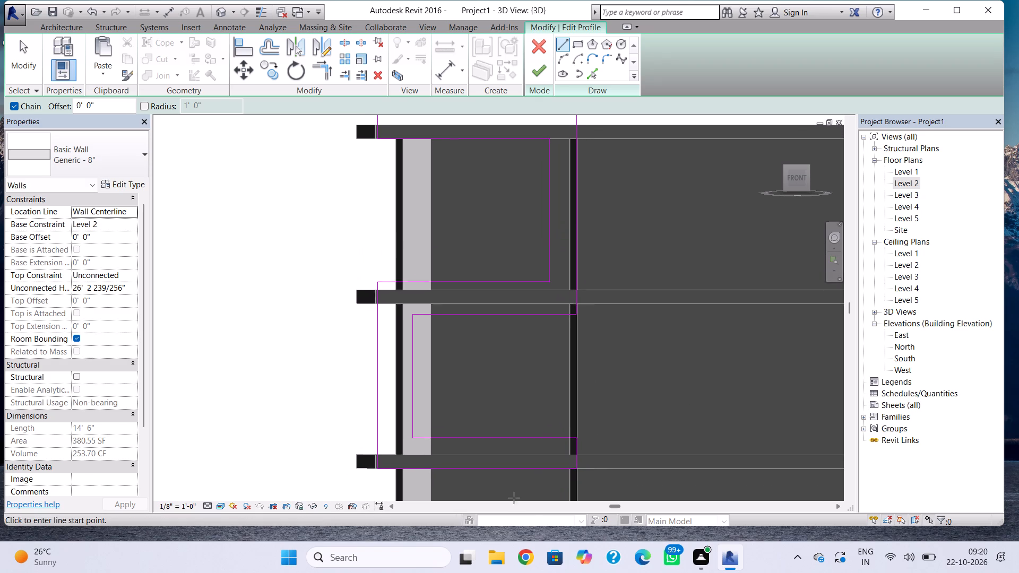
key(Escape)
Shift the short vertical line at the bottom of the profile's inner edge about 6" farther from the outer edge.
scroll(513, 424, down, 1)
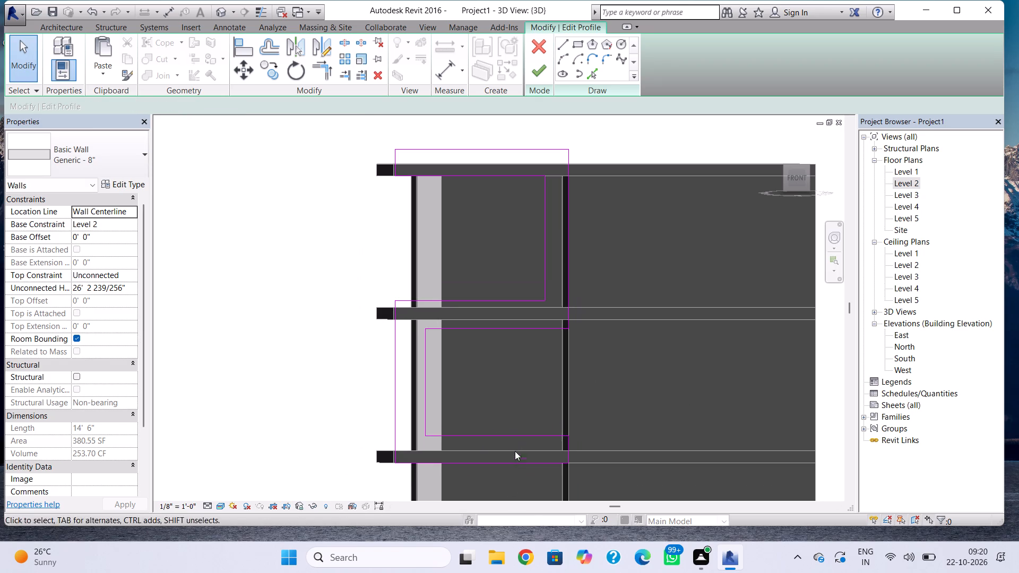
click(566, 447)
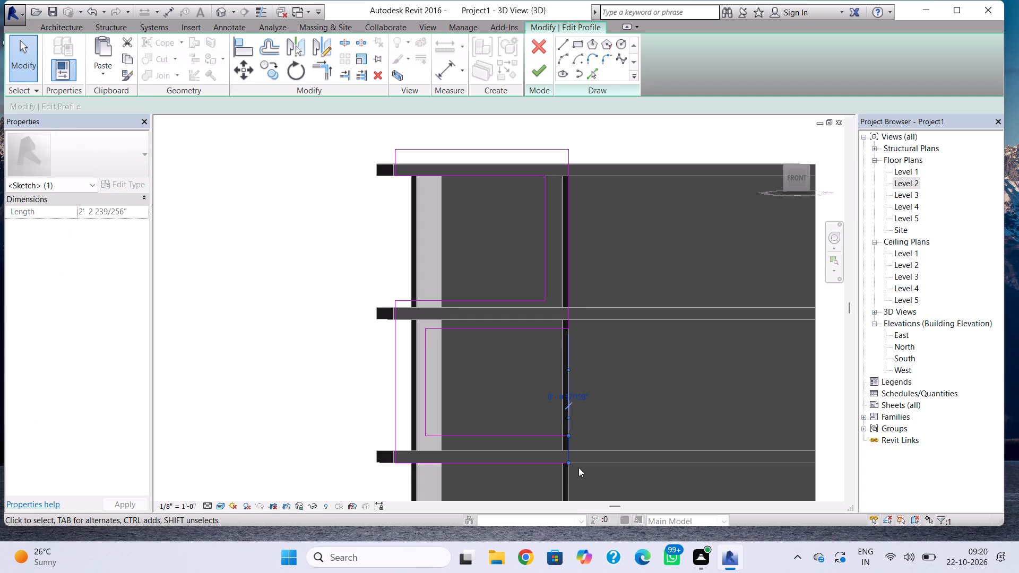
key(Right)
key(Right)
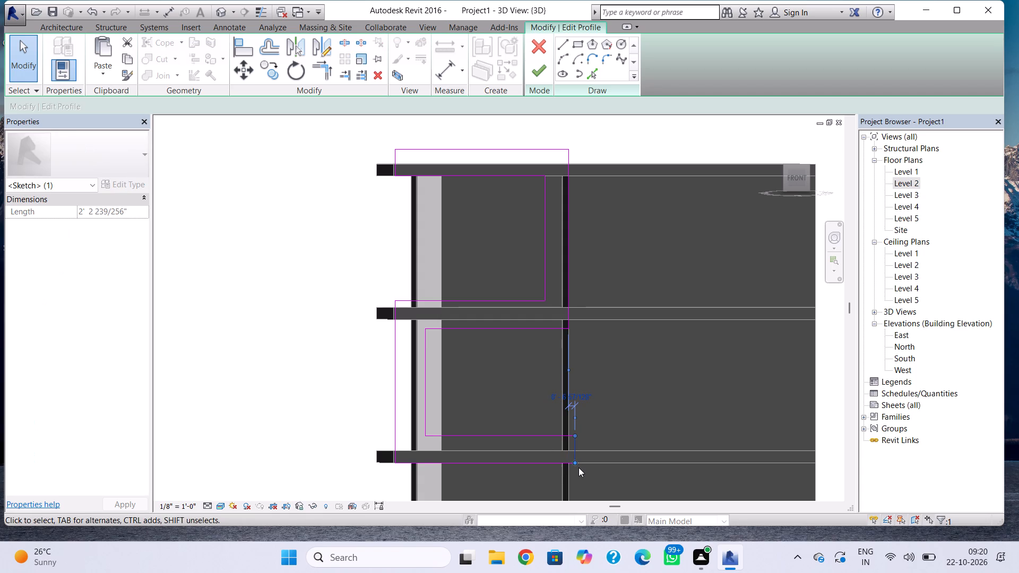
key(Escape)
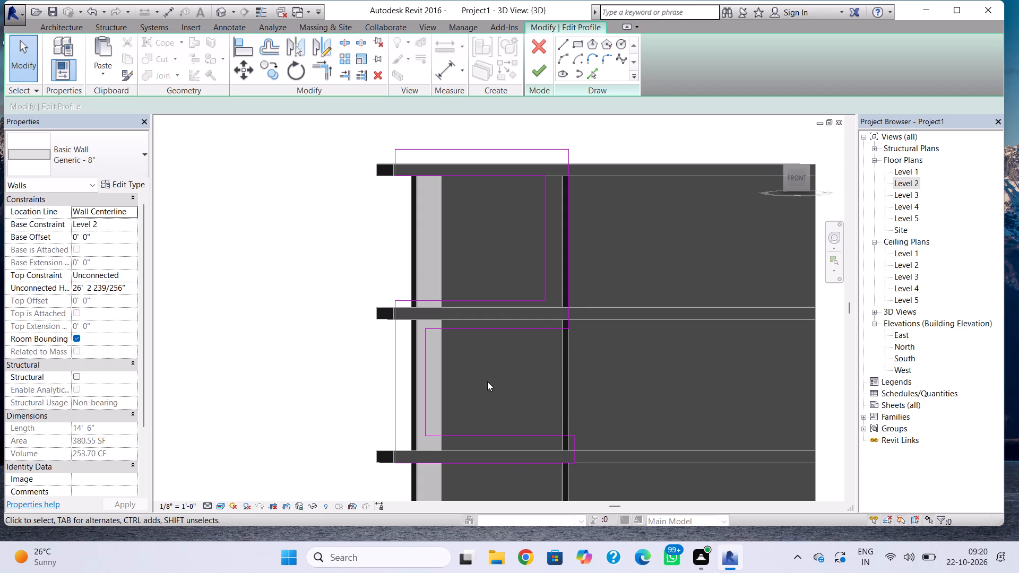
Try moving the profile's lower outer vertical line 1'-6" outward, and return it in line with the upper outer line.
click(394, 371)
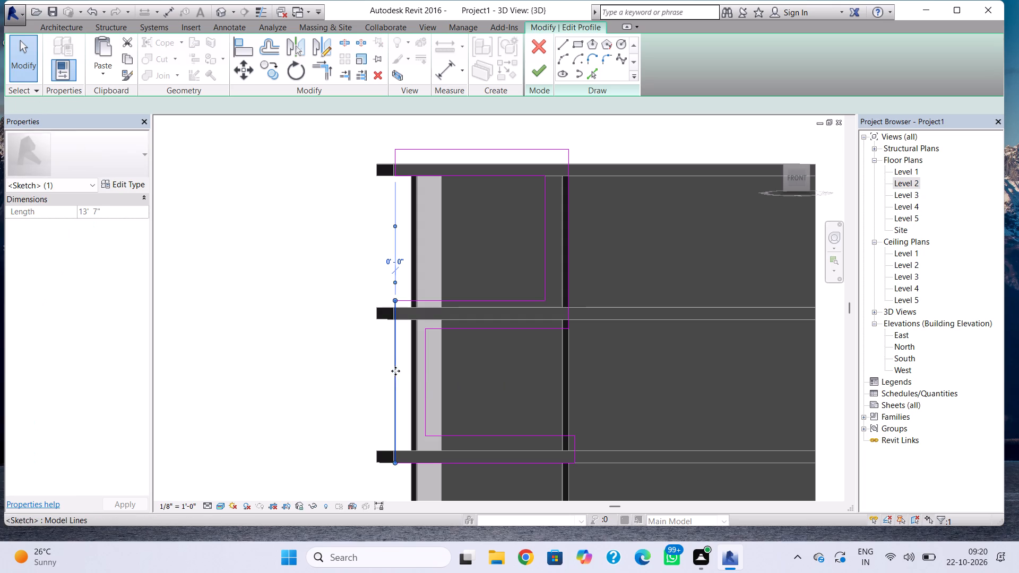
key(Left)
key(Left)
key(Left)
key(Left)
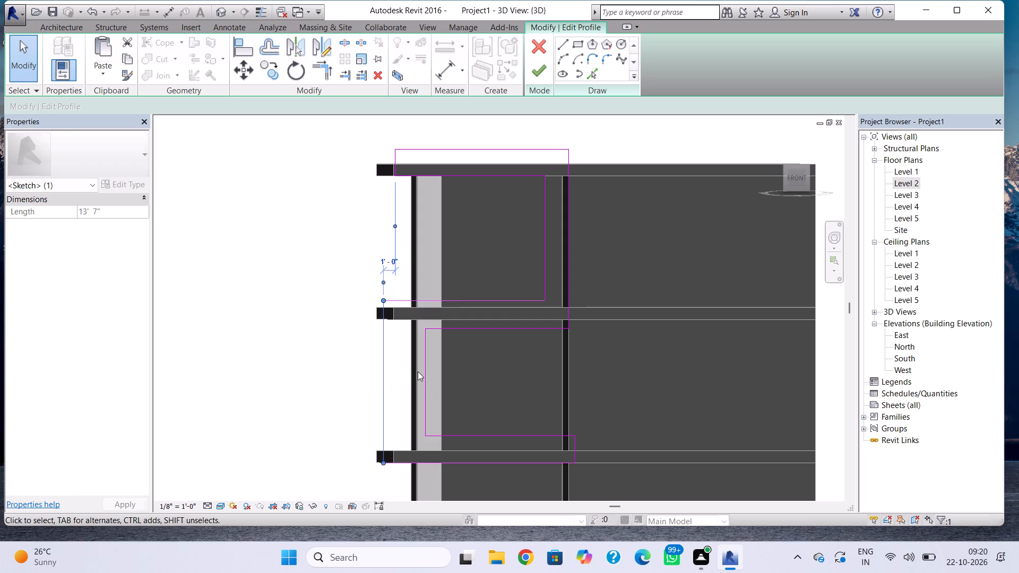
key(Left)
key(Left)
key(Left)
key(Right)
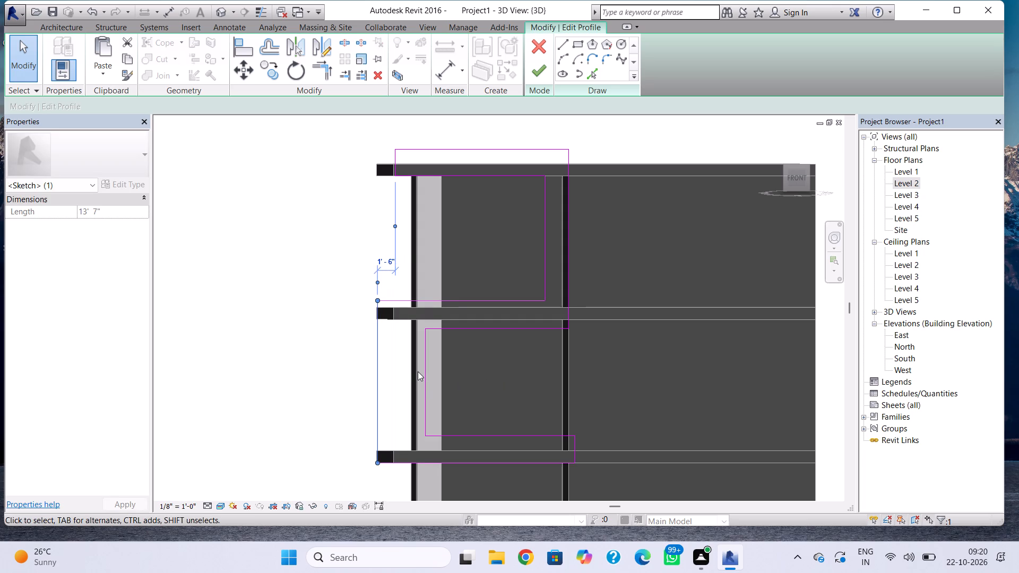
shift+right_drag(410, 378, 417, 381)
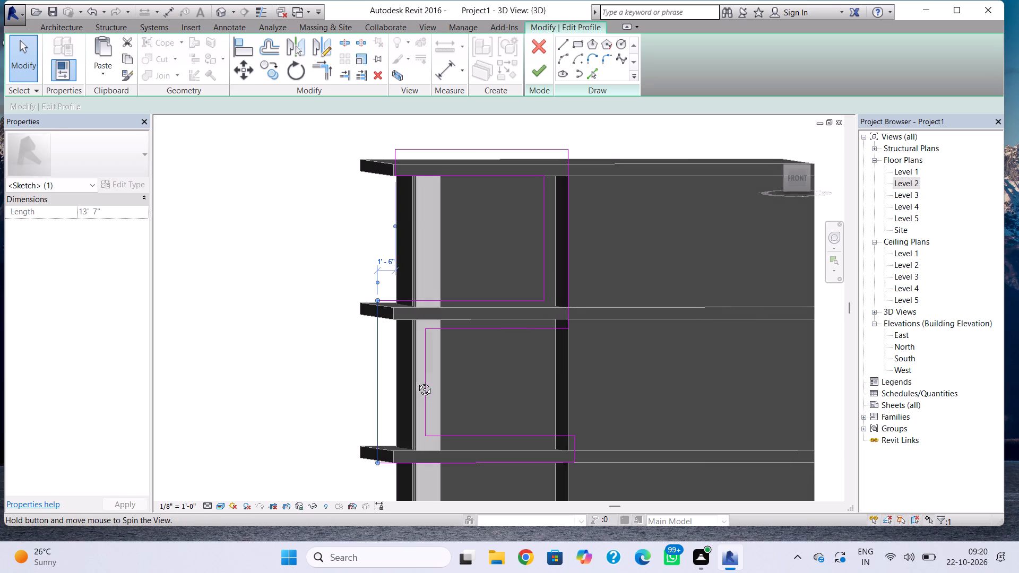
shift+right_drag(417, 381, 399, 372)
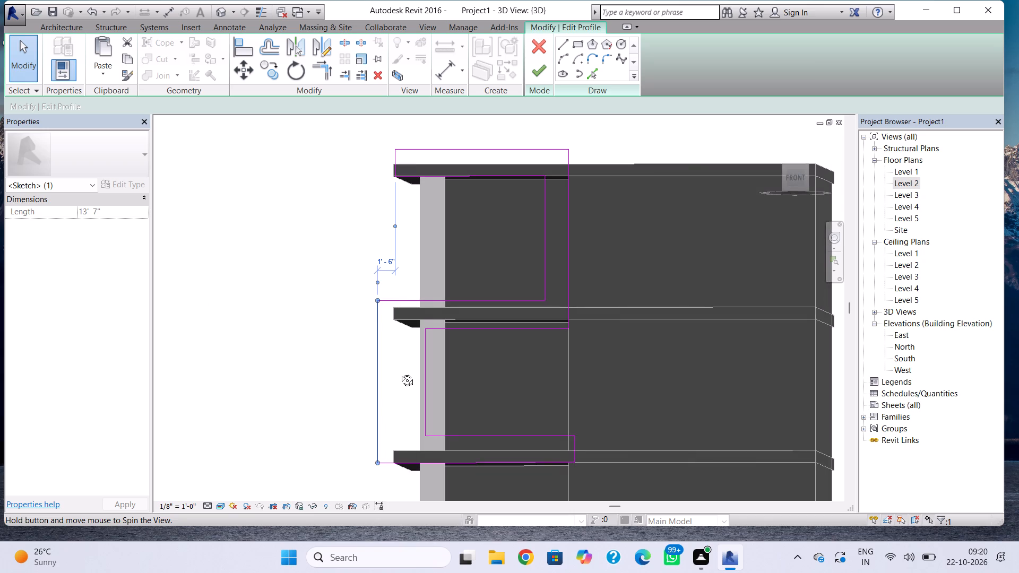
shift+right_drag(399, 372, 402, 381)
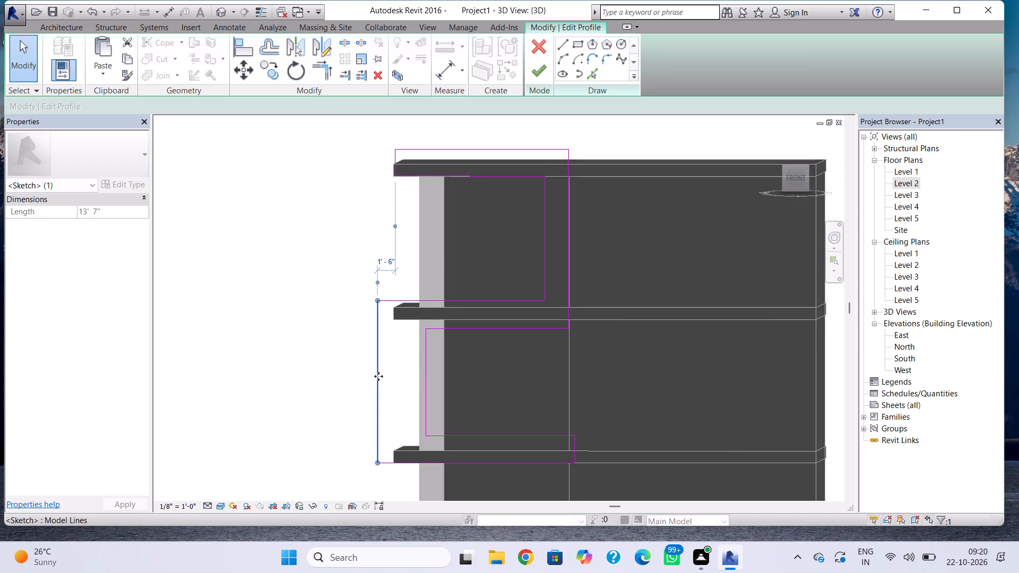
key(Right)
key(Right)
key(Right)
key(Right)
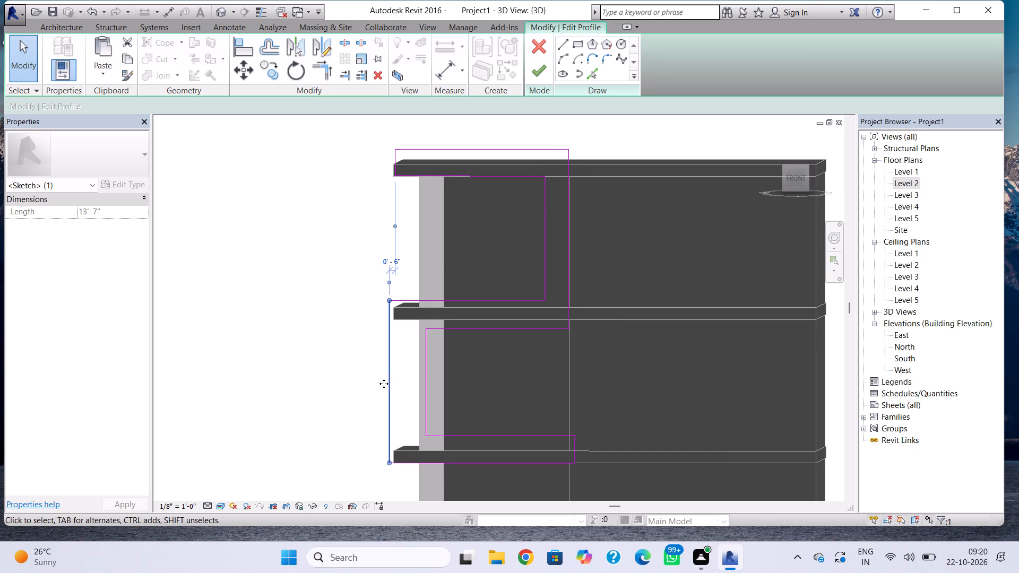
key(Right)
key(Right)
Nudge the lower outer vertical line slightly outward to meet the middle slab's outer edge.
scroll(353, 354, up, 3)
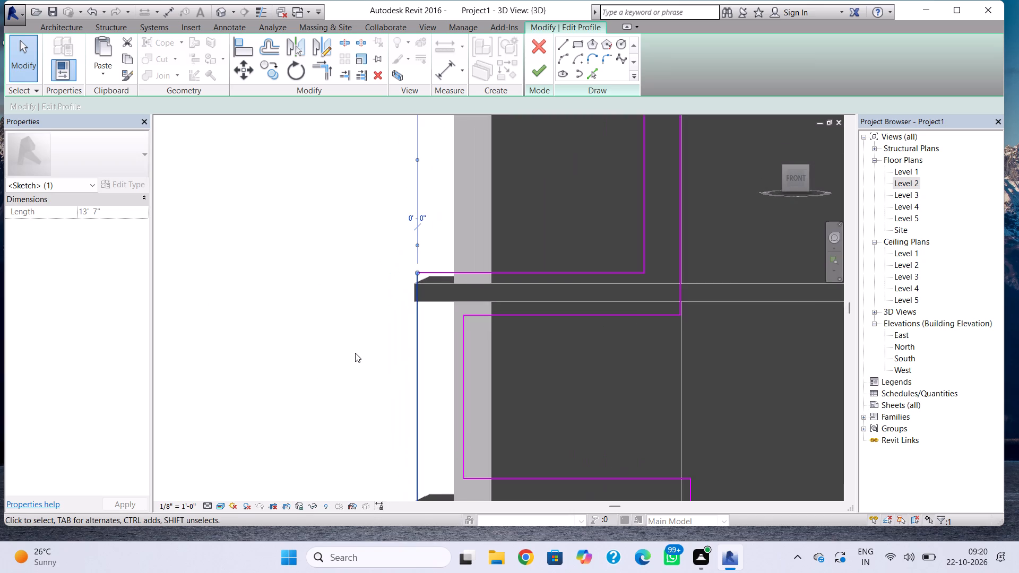
scroll(360, 352, up, 4)
key(Down)
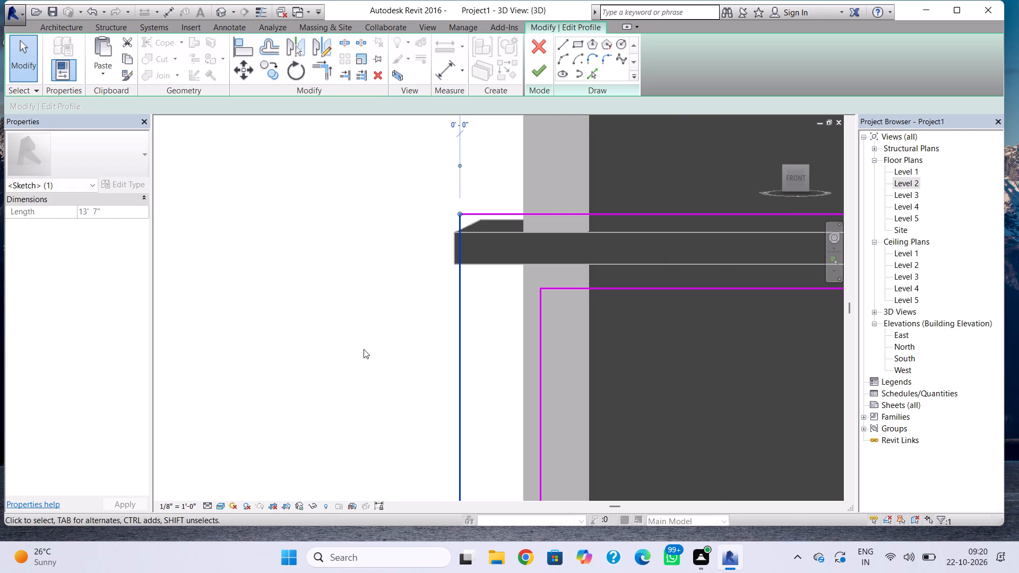
key(Left)
key(Left)
scroll(364, 349, down, 6)
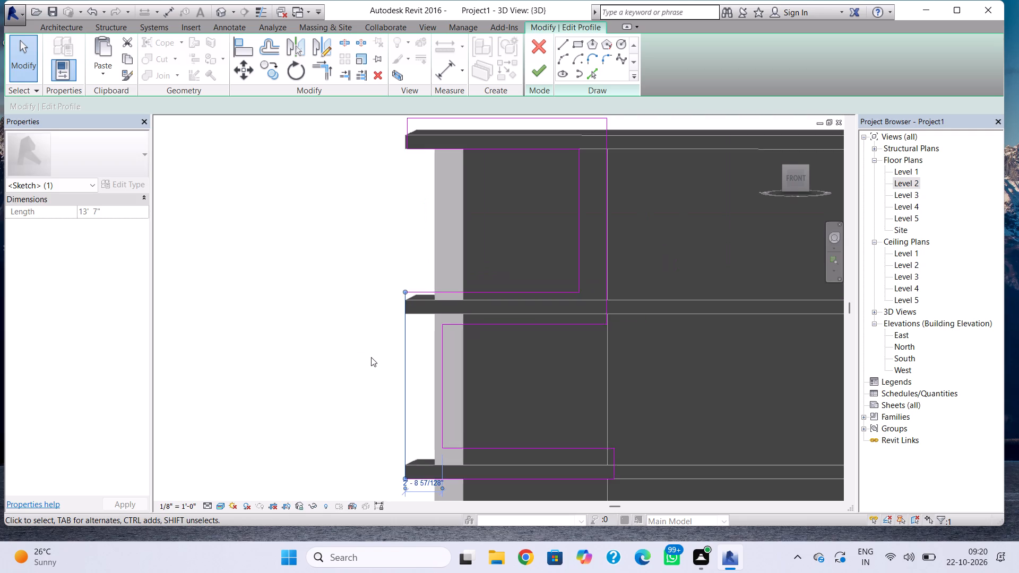
middle_drag(372, 363, 371, 381)
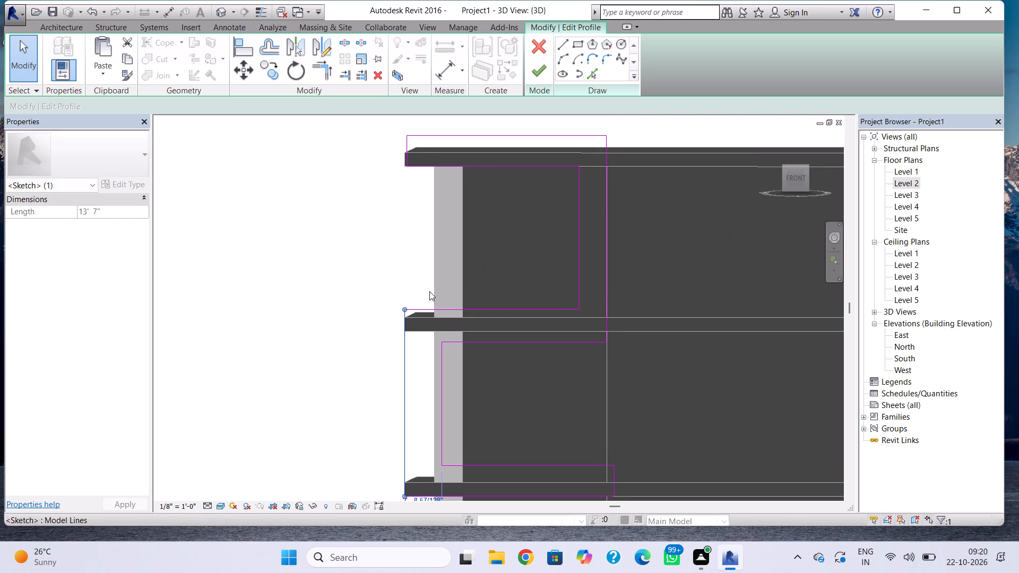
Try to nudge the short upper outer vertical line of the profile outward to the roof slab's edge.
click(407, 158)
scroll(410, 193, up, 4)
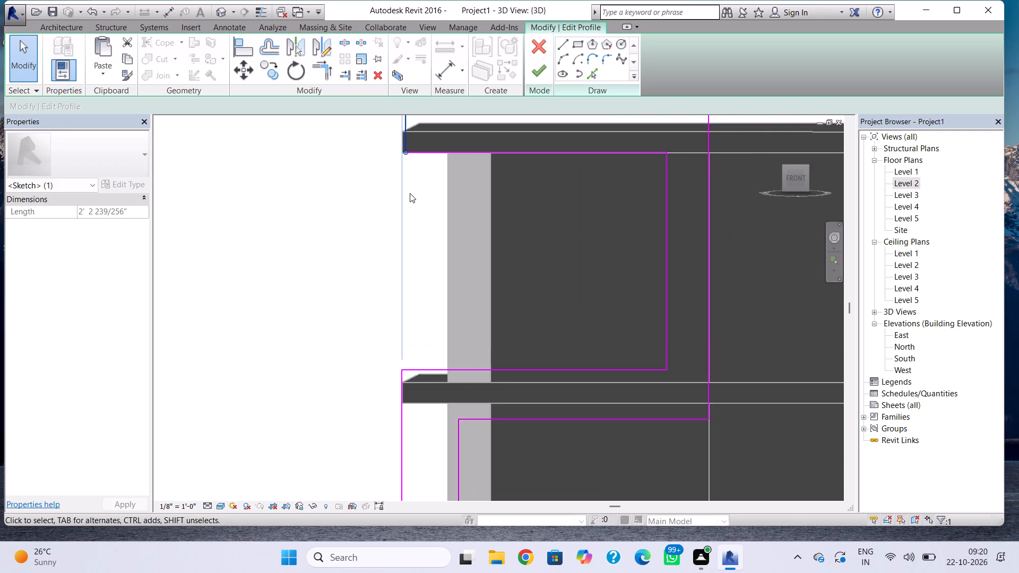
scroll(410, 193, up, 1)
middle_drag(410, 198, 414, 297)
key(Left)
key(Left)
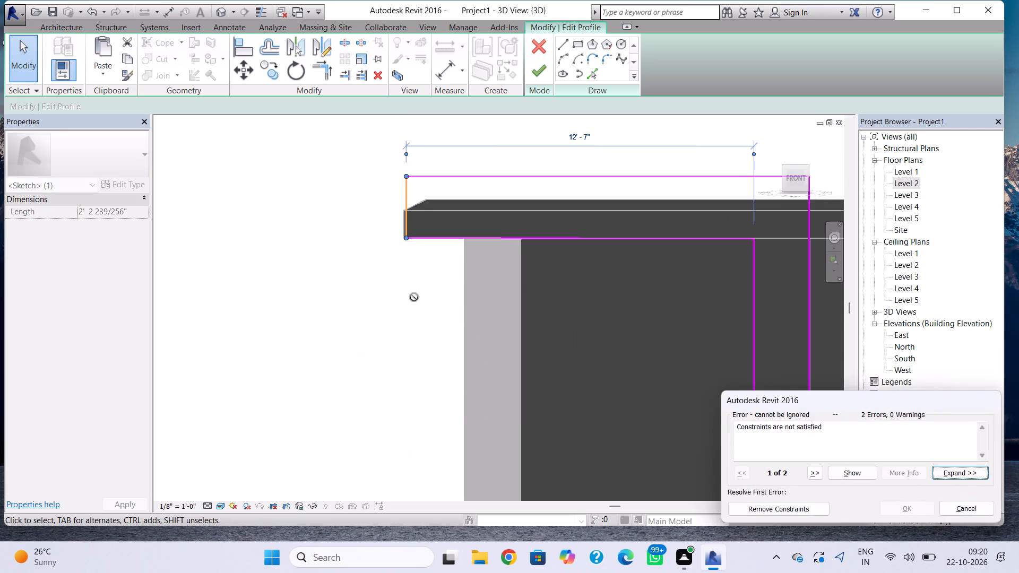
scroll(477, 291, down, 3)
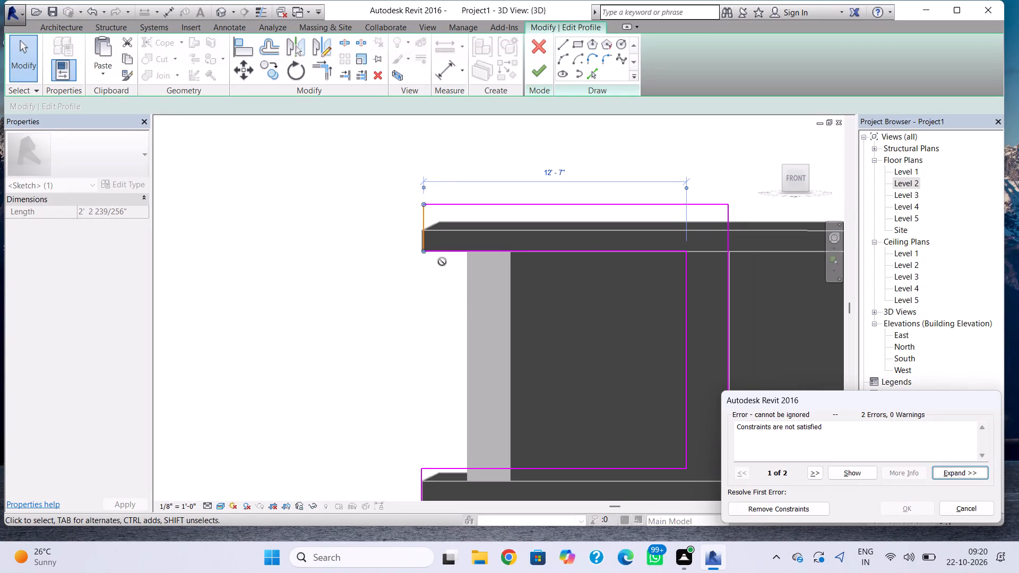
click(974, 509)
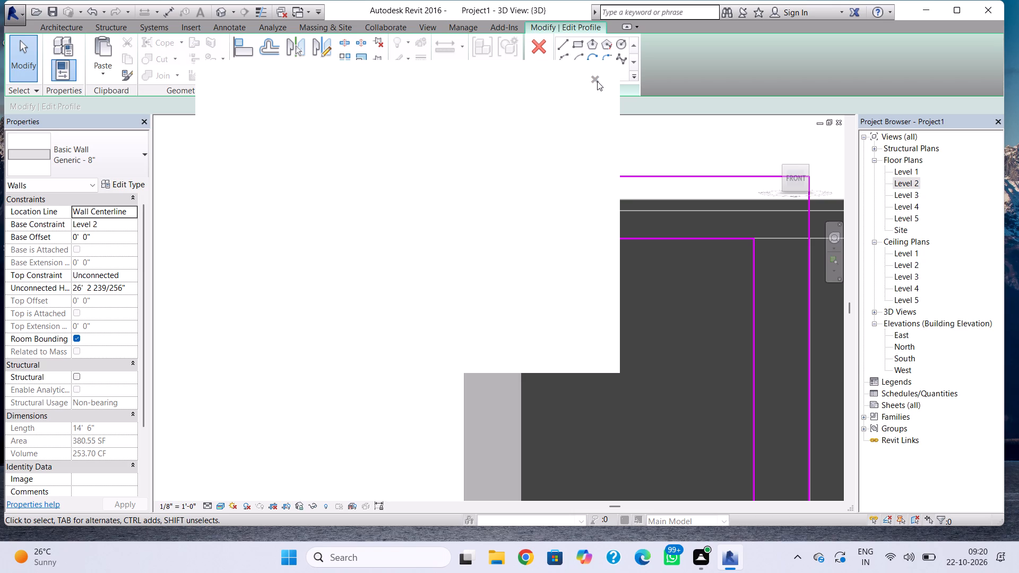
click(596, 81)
Nudge the lower recess's vertical line about 3" toward the profile's outer edge.
scroll(676, 302, down, 2)
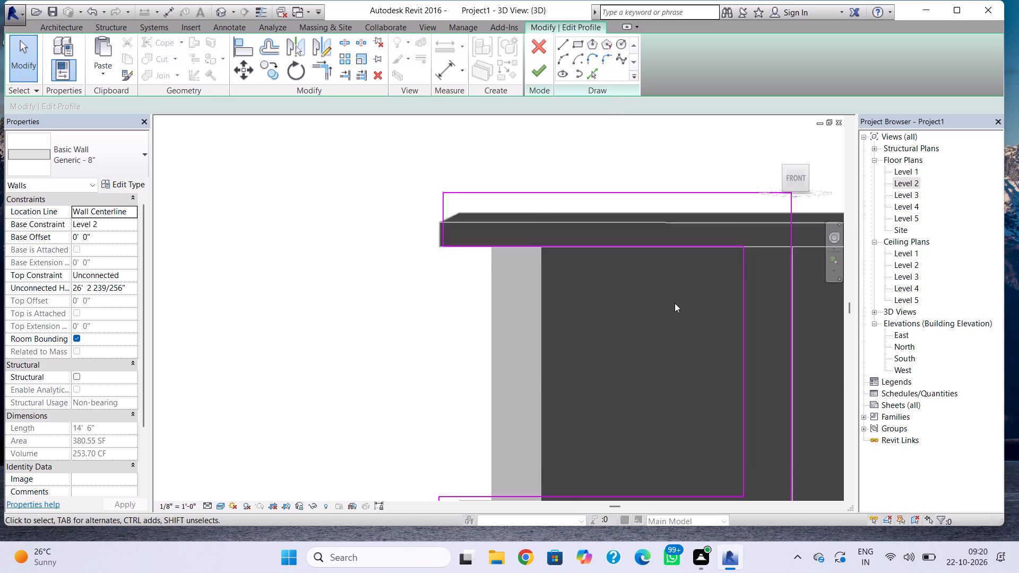
scroll(675, 303, down, 4)
middle_drag(677, 296, 662, 230)
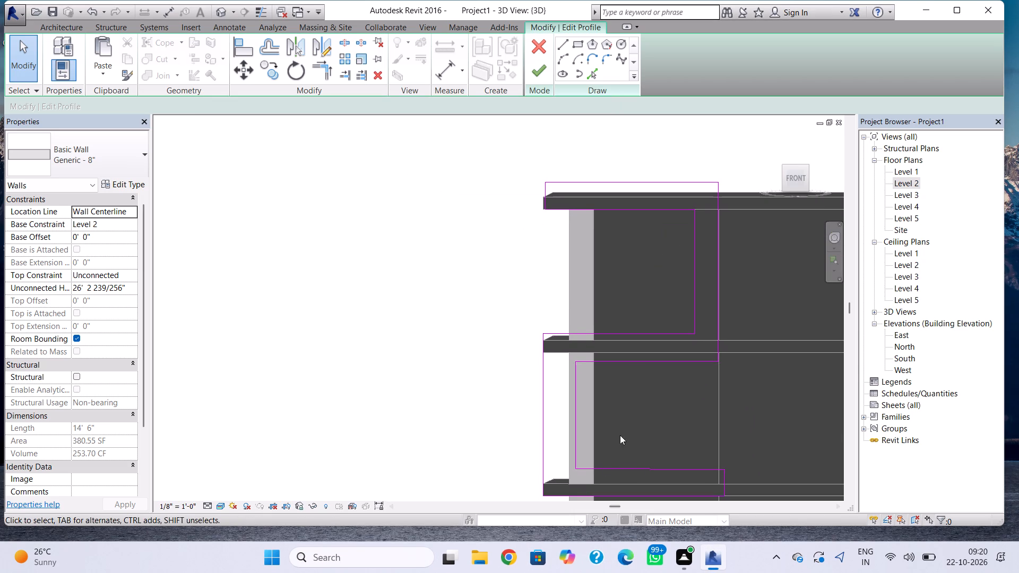
click(574, 436)
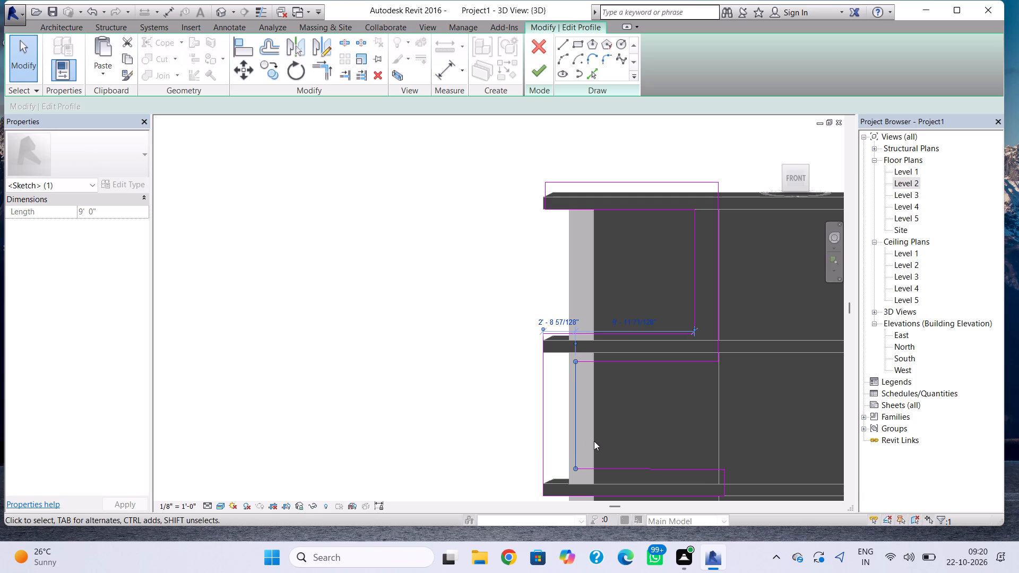
key(Left)
scroll(594, 441, down, 1)
middle_drag(594, 441, 594, 404)
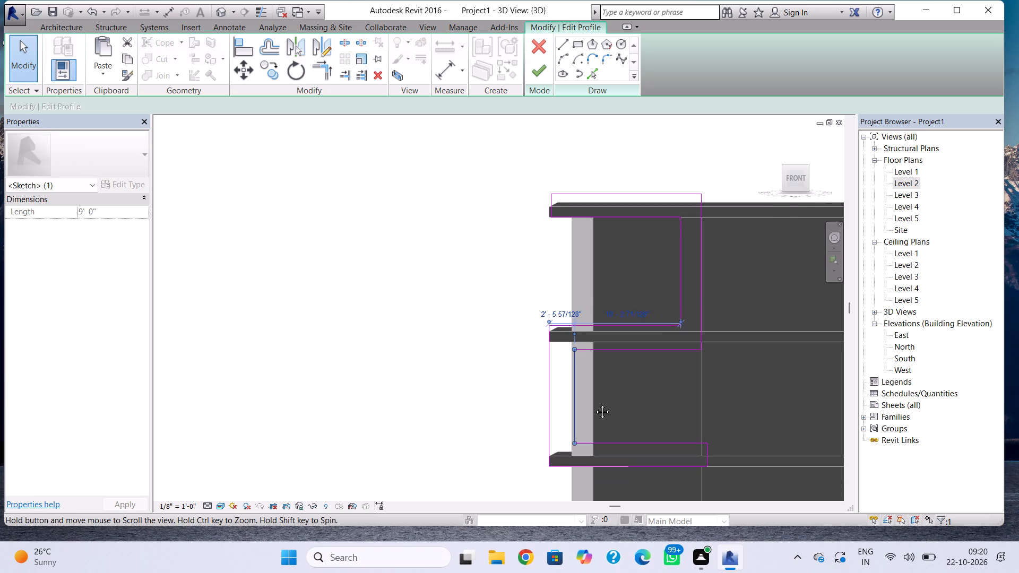
middle_drag(594, 404, 601, 374)
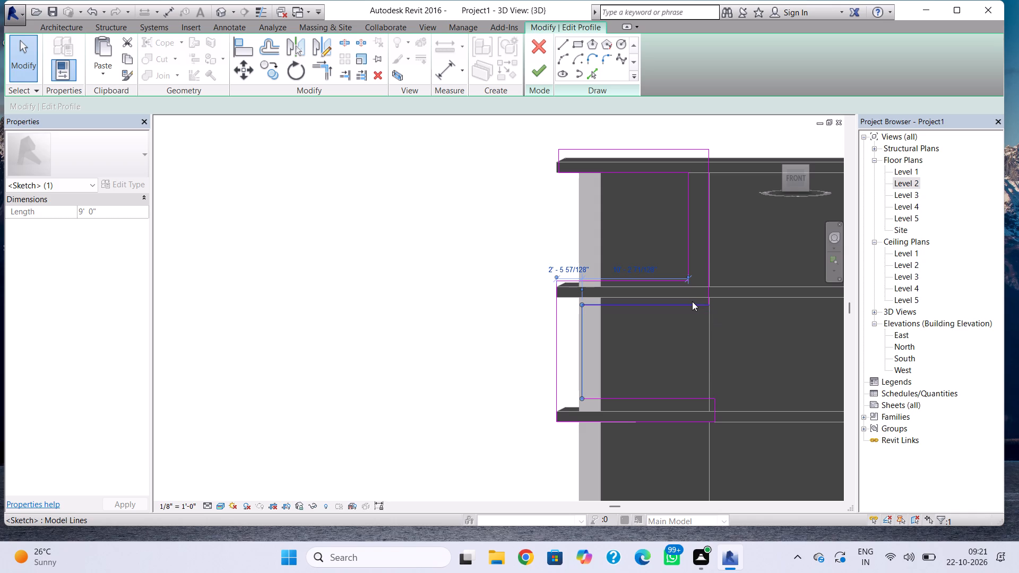
Lower the upper recess's top line about 9", making the recess 9'-8" high.
click(662, 173)
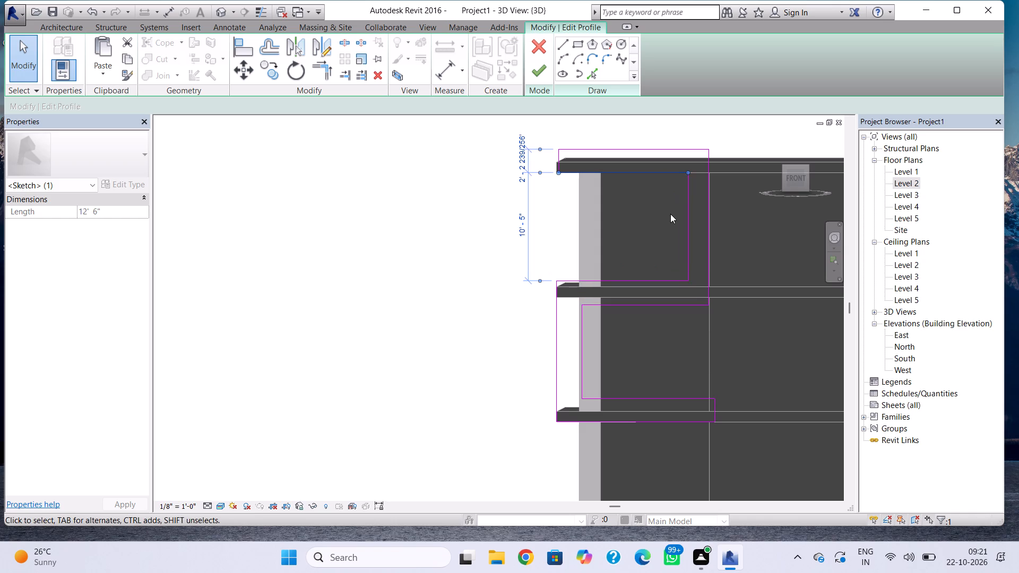
key(Down)
key(Down)
key(Down)
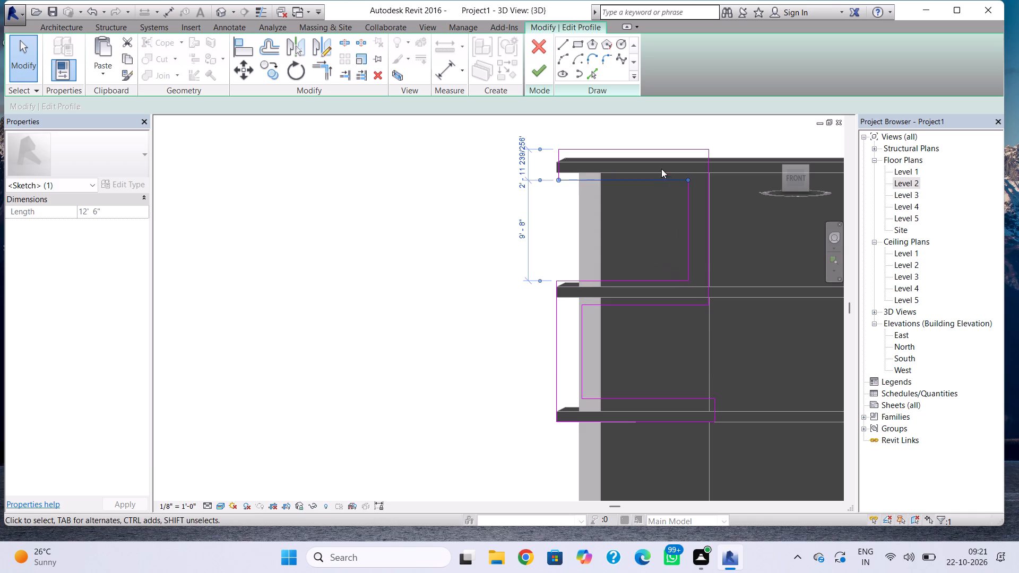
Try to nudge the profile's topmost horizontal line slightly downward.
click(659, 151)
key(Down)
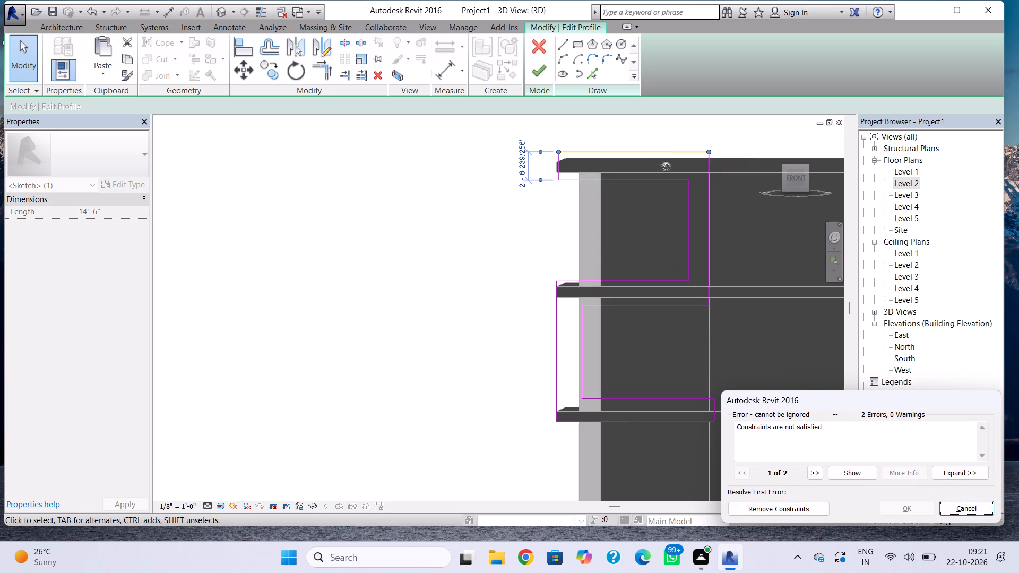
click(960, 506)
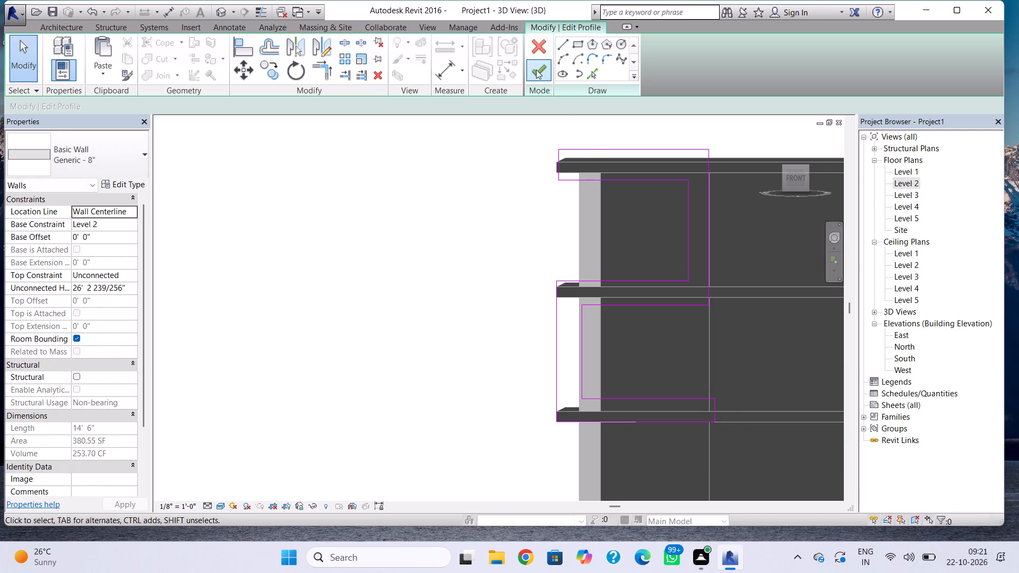
Finish the profile edit of the front wall and deselect it.
click(536, 70)
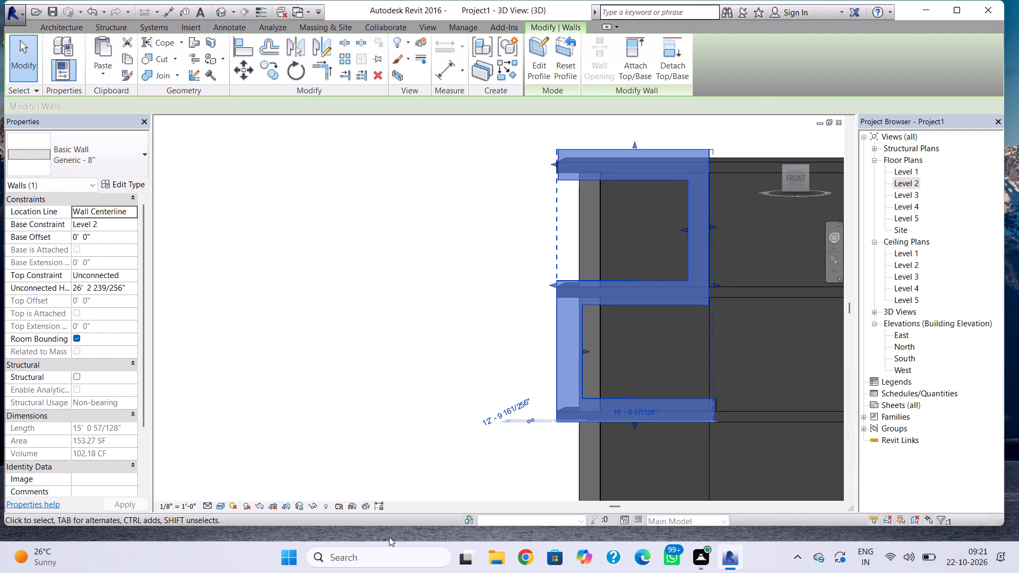
key(Escape)
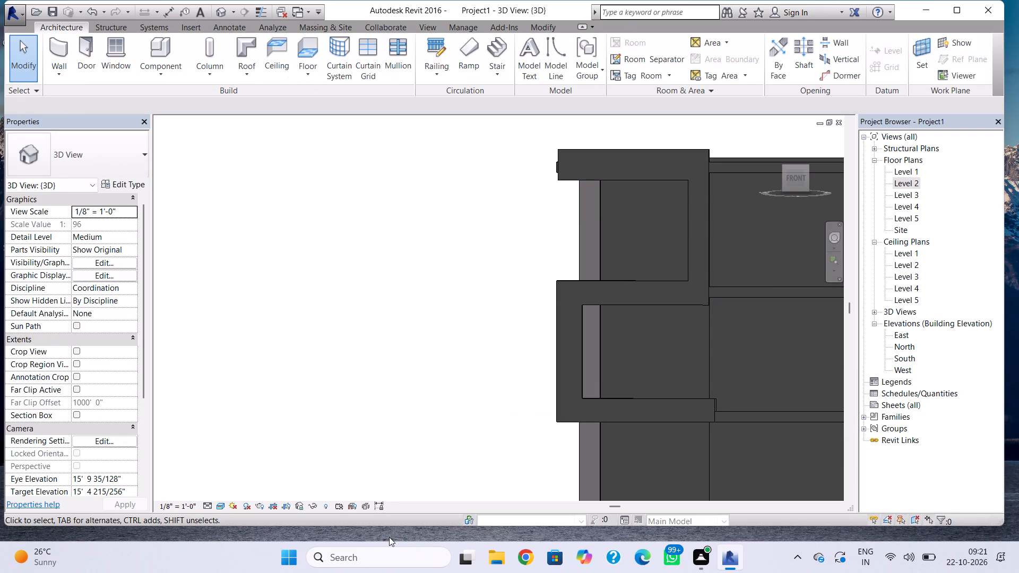
Examine the reshaped front wall against the slabs and column from the front, side and above.
shift+right_drag(382, 515, 453, 509)
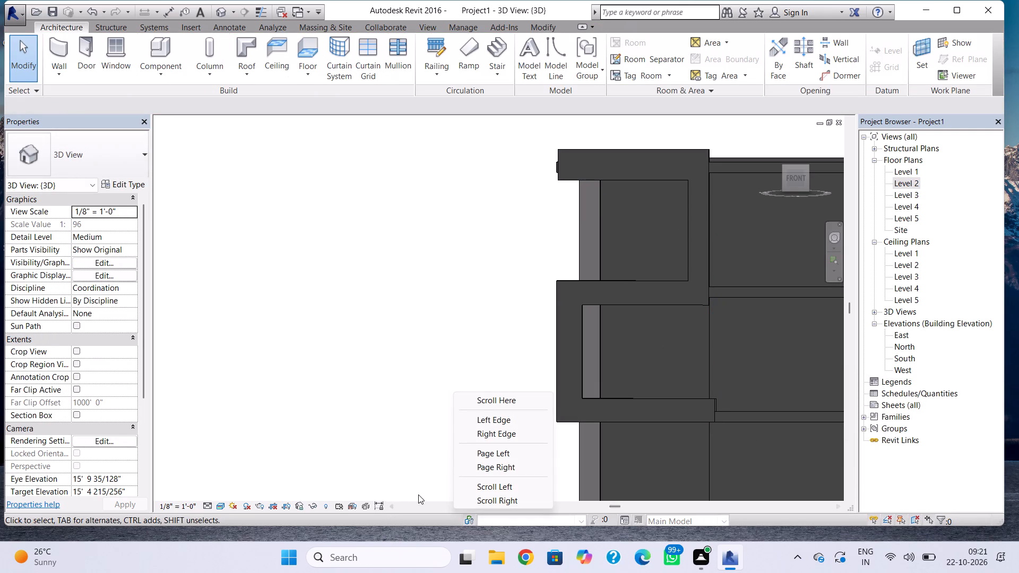
shift+click(378, 370)
shift+right_drag(380, 379, 440, 392)
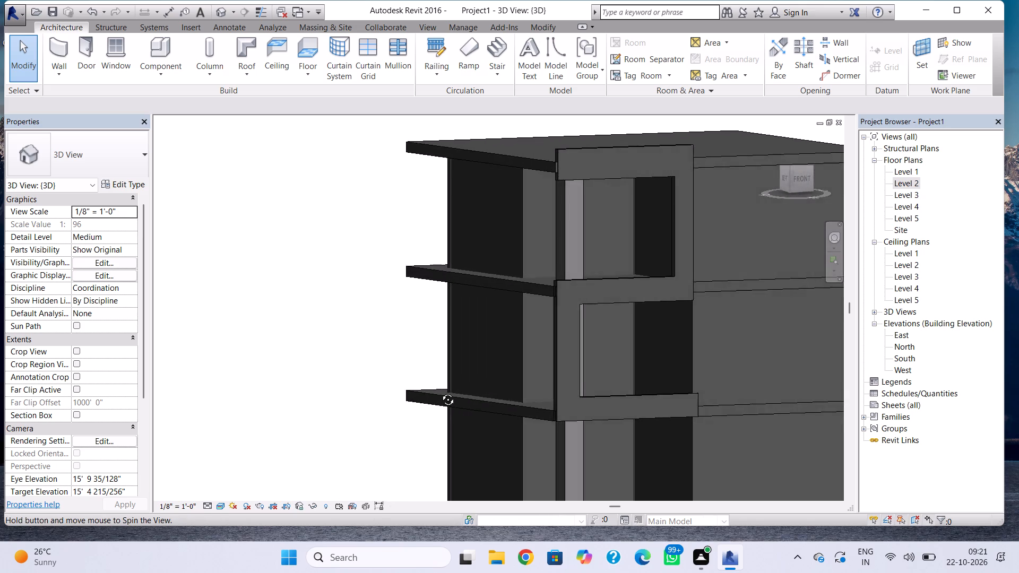
shift+right_drag(440, 392, 388, 432)
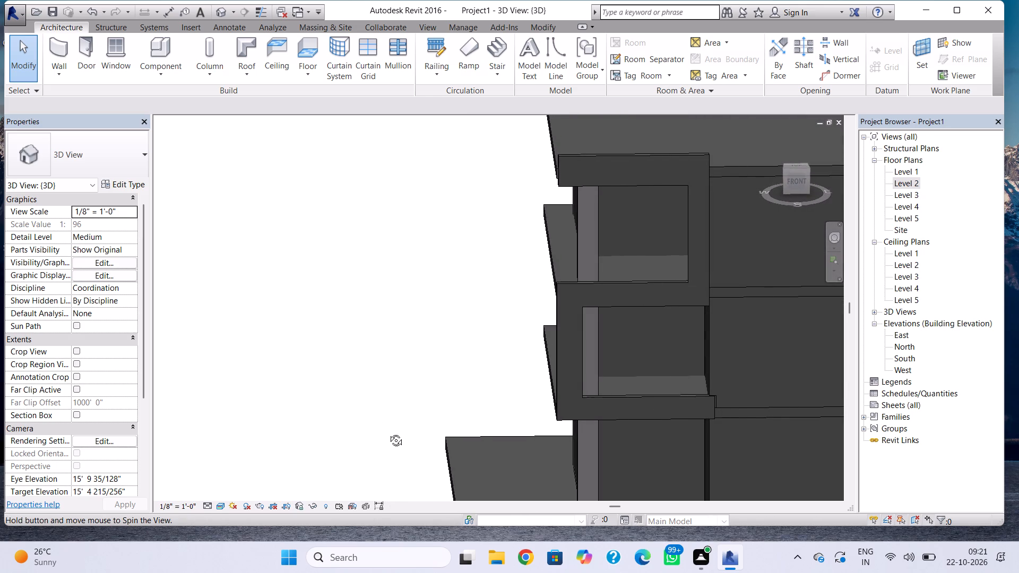
shift+right_drag(388, 432, 388, 432)
scroll(405, 448, down, 2)
middle_drag(398, 450, 338, 405)
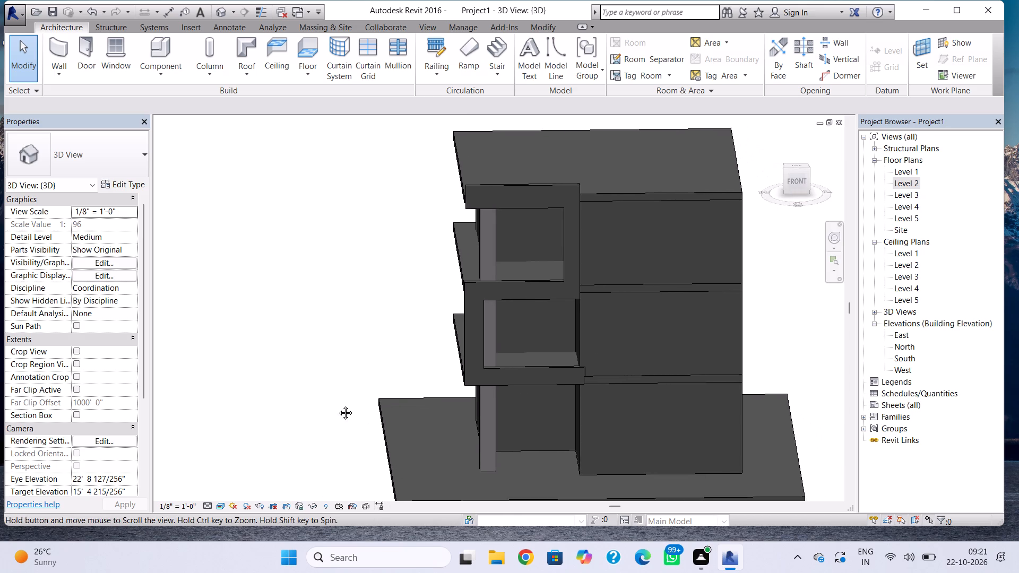
middle_drag(338, 405, 334, 403)
shift+right_drag(526, 400, 511, 405)
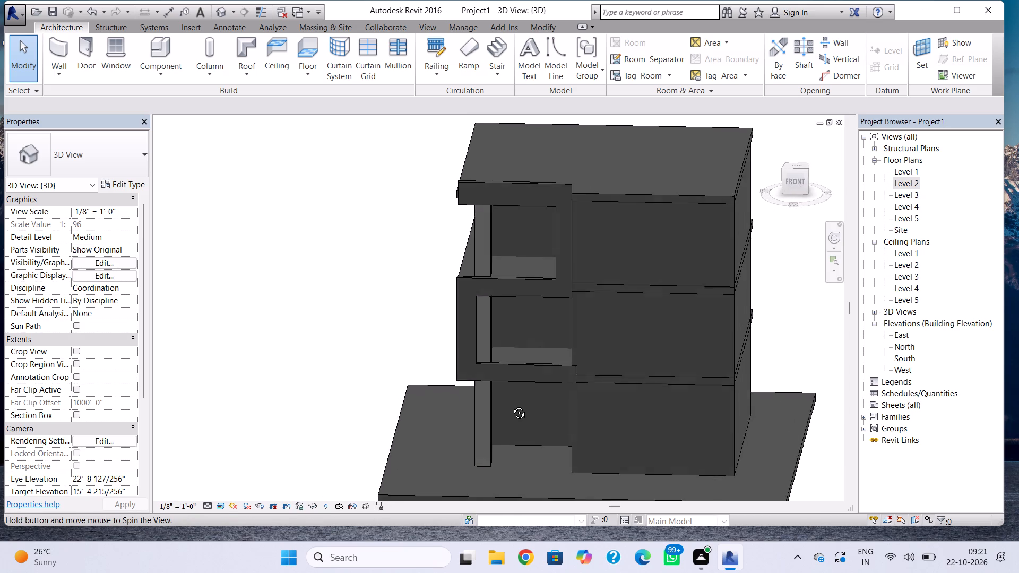
shift+right_drag(511, 405, 516, 410)
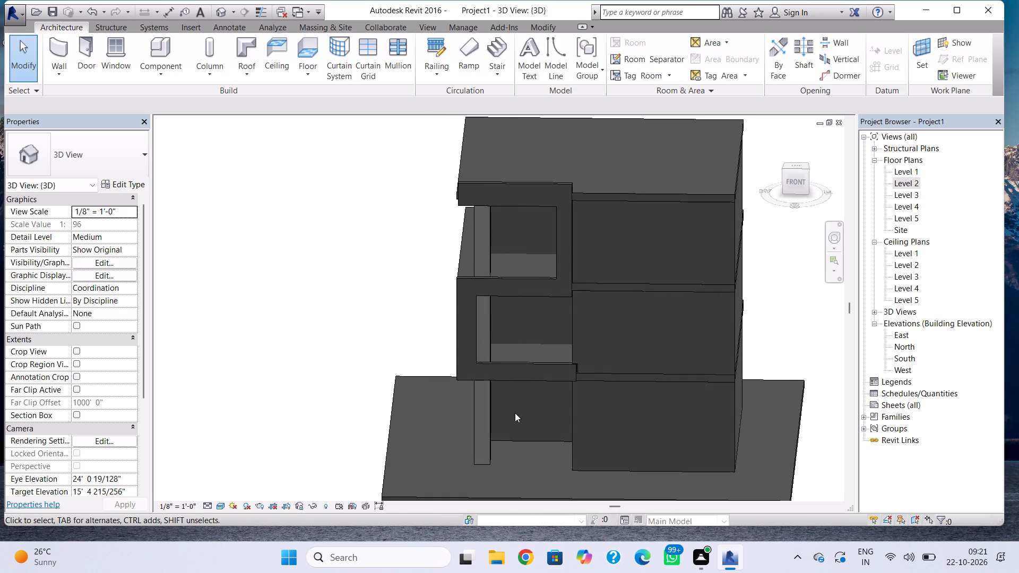
middle_drag(515, 413, 501, 449)
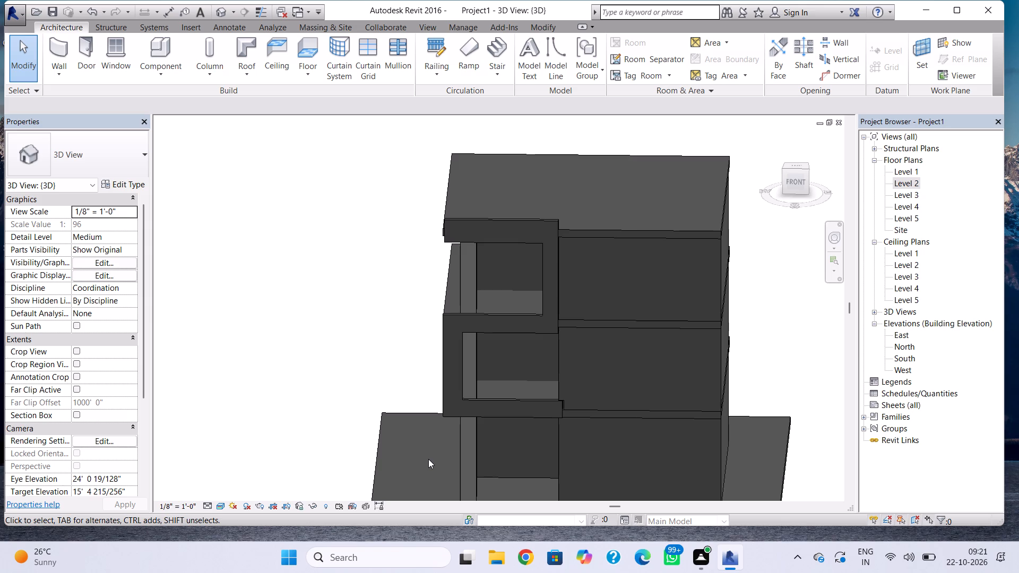
shift+right_drag(340, 346, 497, 308)
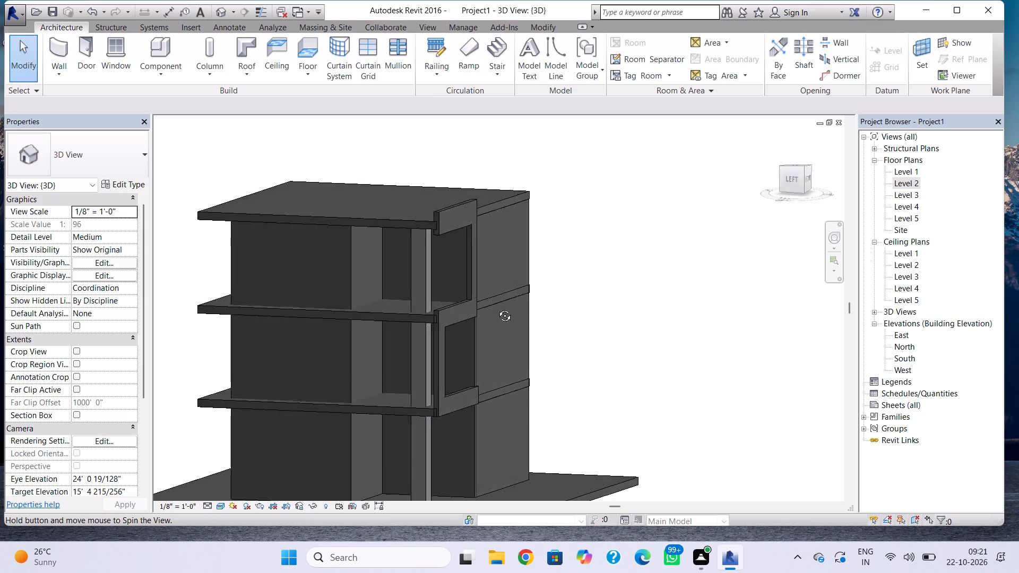
shift+right_drag(497, 308, 348, 290)
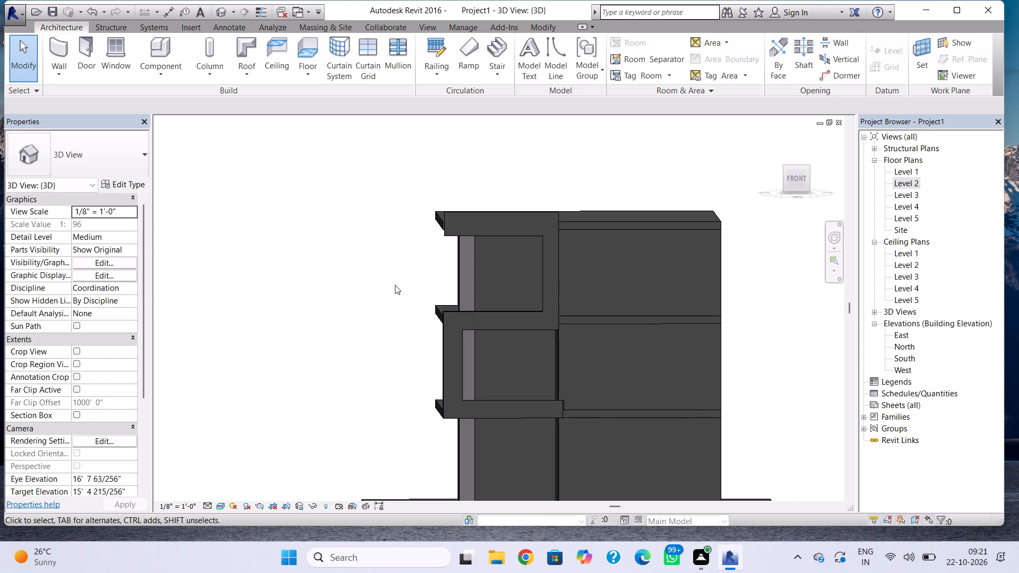
Adjust the outer end of the front wall's upper arm until it is flush with the wall's lower outer edge.
double_click(446, 228)
scroll(446, 228, up, 2)
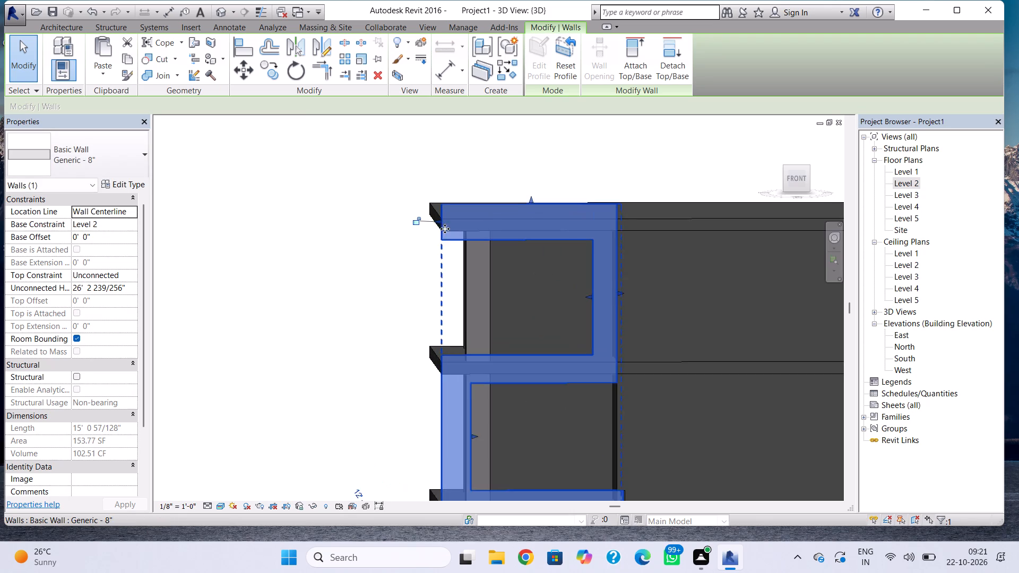
scroll(445, 229, up, 6)
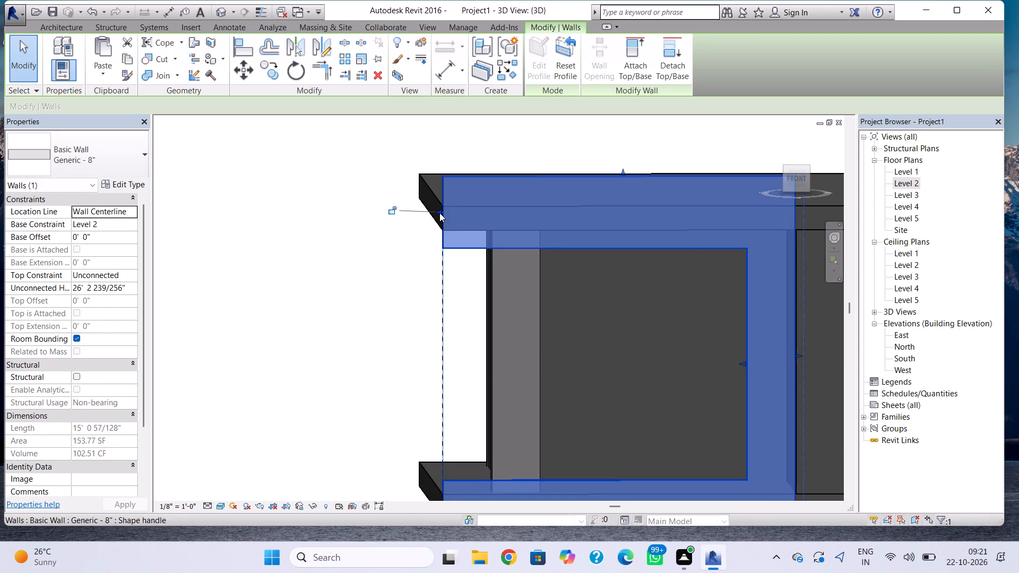
drag(439, 212, 429, 212)
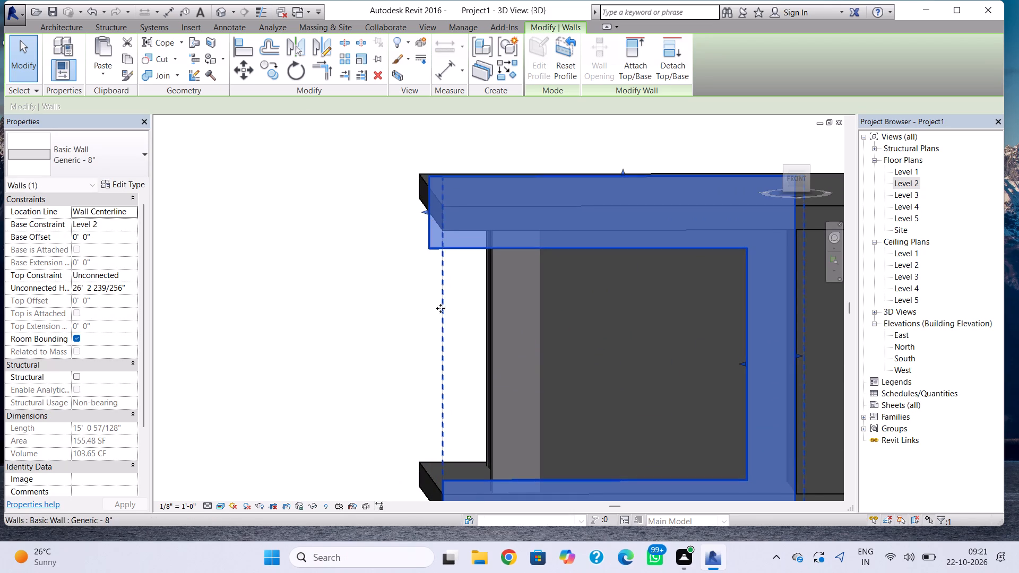
scroll(443, 457, down, 1)
middle_drag(442, 439, 434, 314)
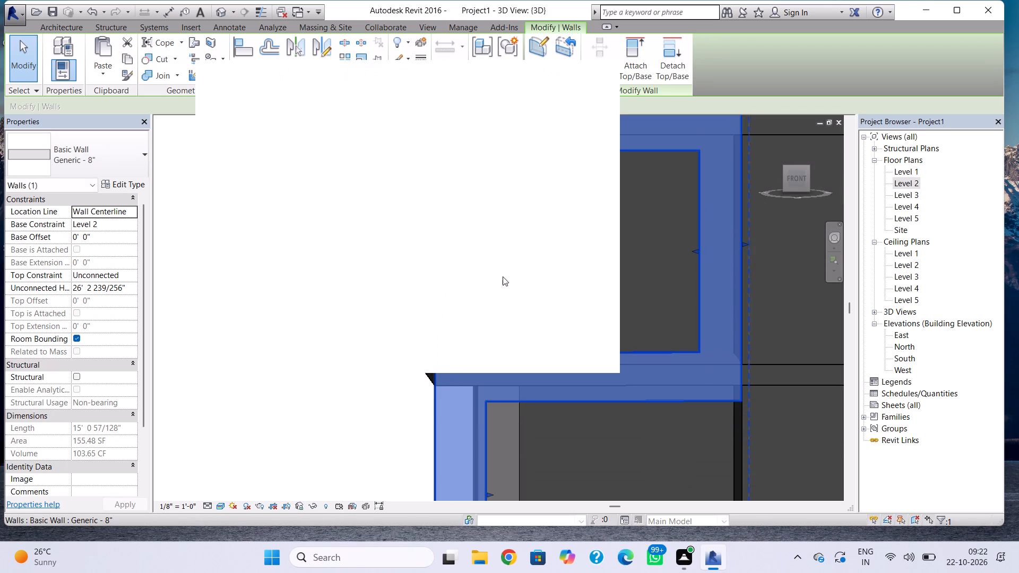
click(598, 79)
middle_drag(528, 275, 528, 292)
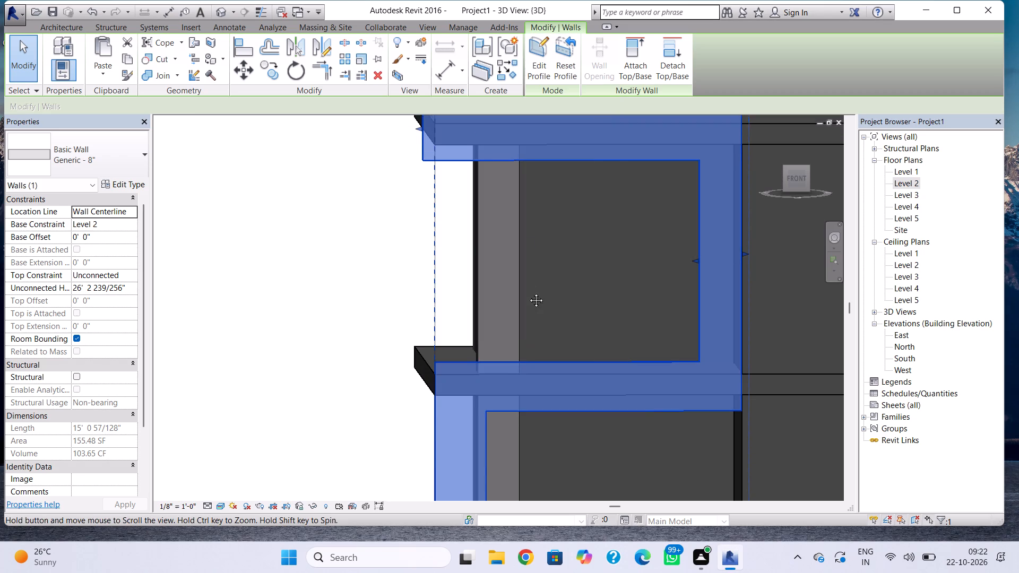
middle_drag(528, 292, 522, 362)
scroll(412, 176, up, 2)
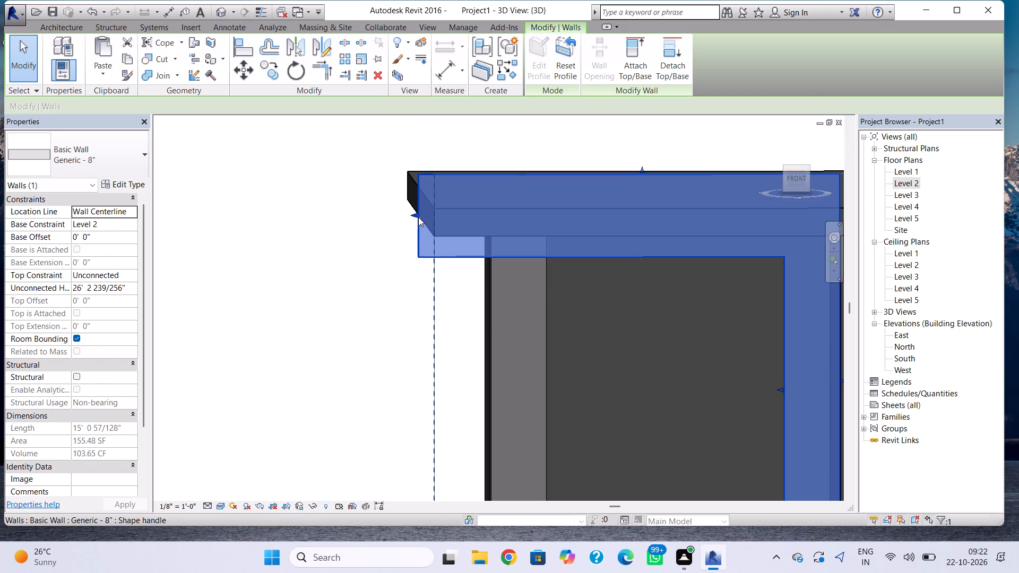
drag(414, 215, 425, 214)
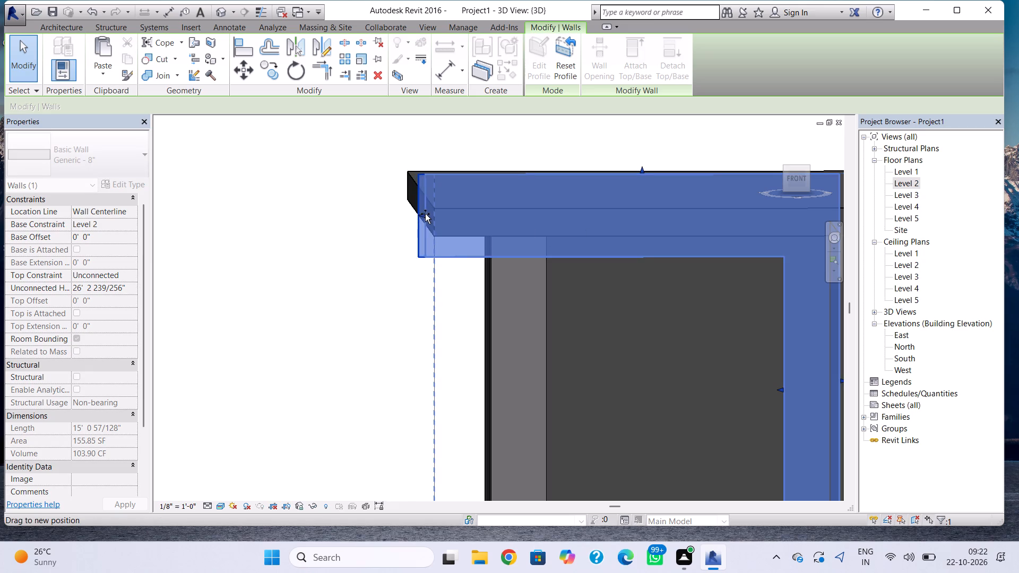
drag(425, 214, 430, 212)
key(Escape)
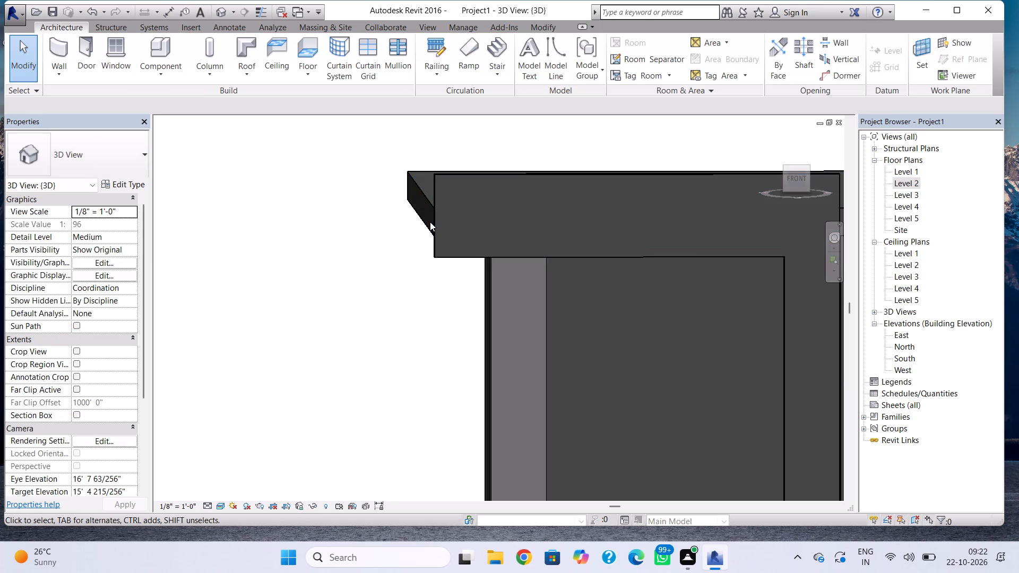
Open the front wall's S-shaped profile for editing, focusing on the inner end of its lowest arm beside the recess.
shift+right_drag(445, 203, 405, 212)
scroll(453, 215, down, 3)
middle_drag(443, 232, 394, 111)
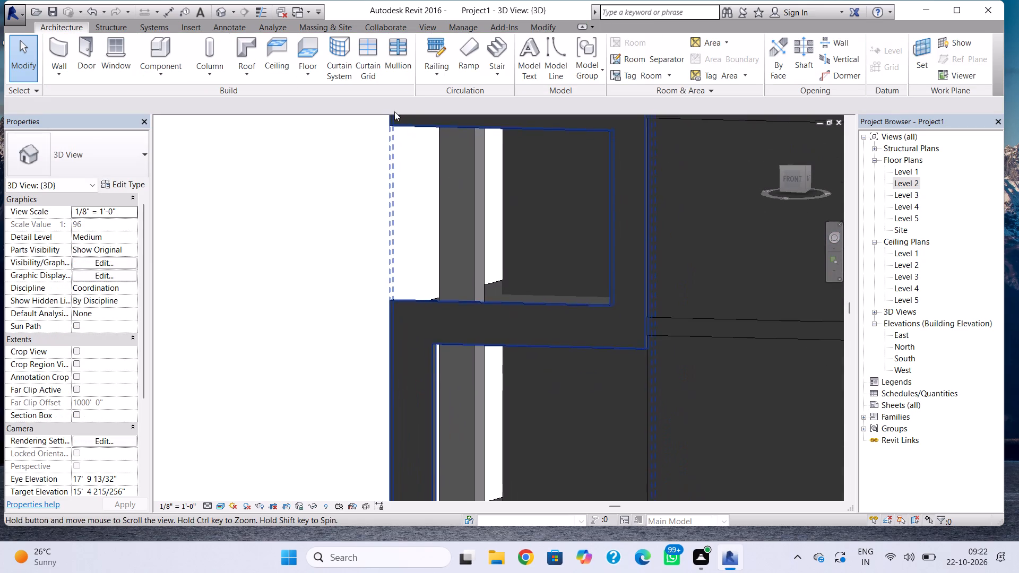
scroll(422, 242, down, 3)
shift+right_drag(445, 320, 480, 359)
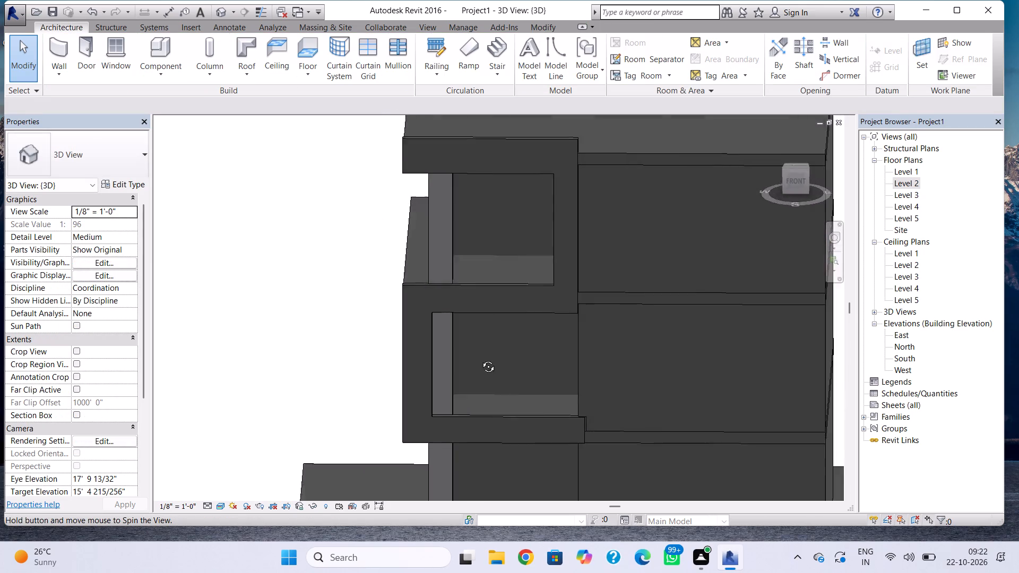
shift+right_drag(480, 359, 520, 412)
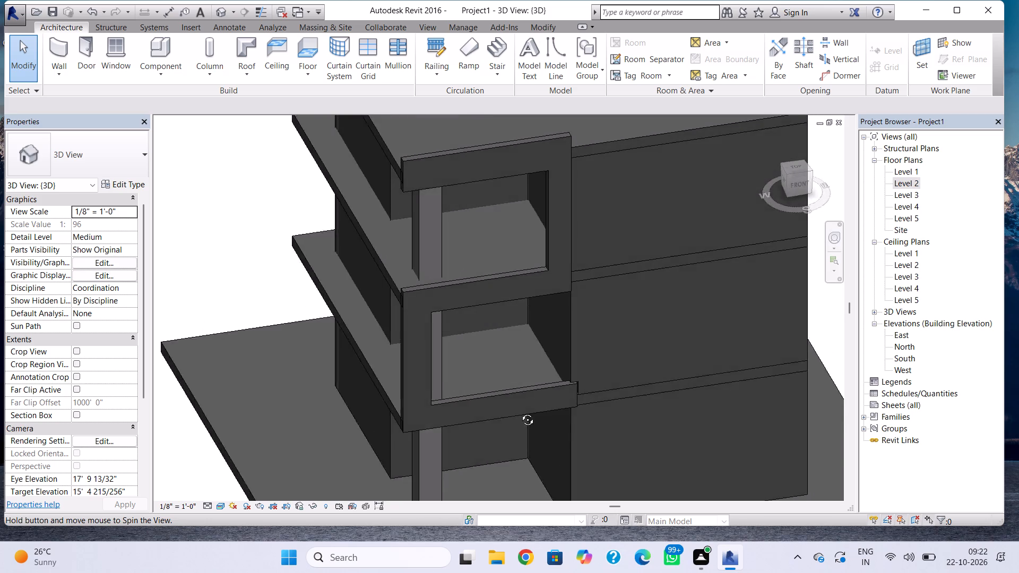
shift+right_drag(520, 412, 504, 352)
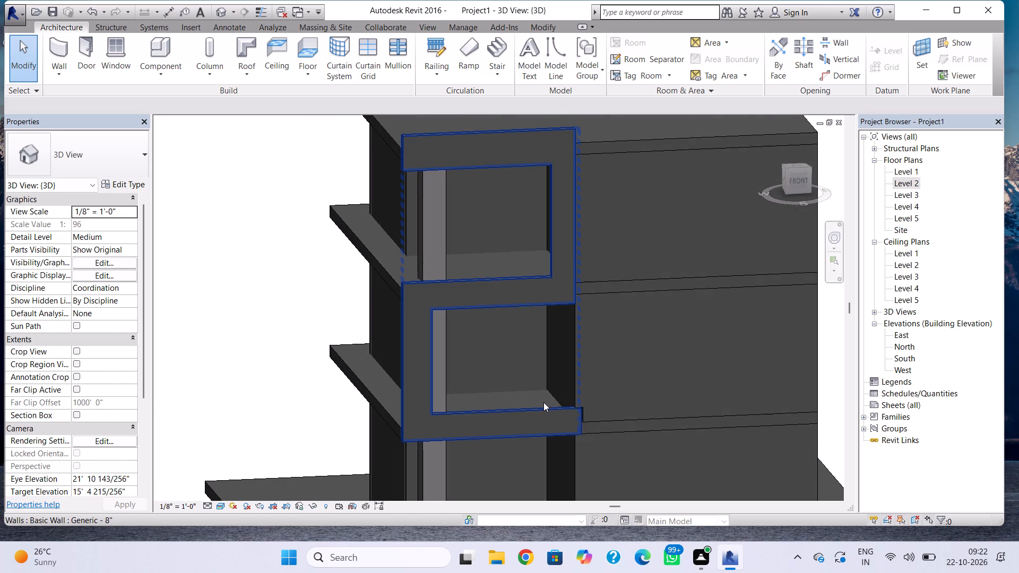
click(578, 422)
scroll(587, 424, up, 12)
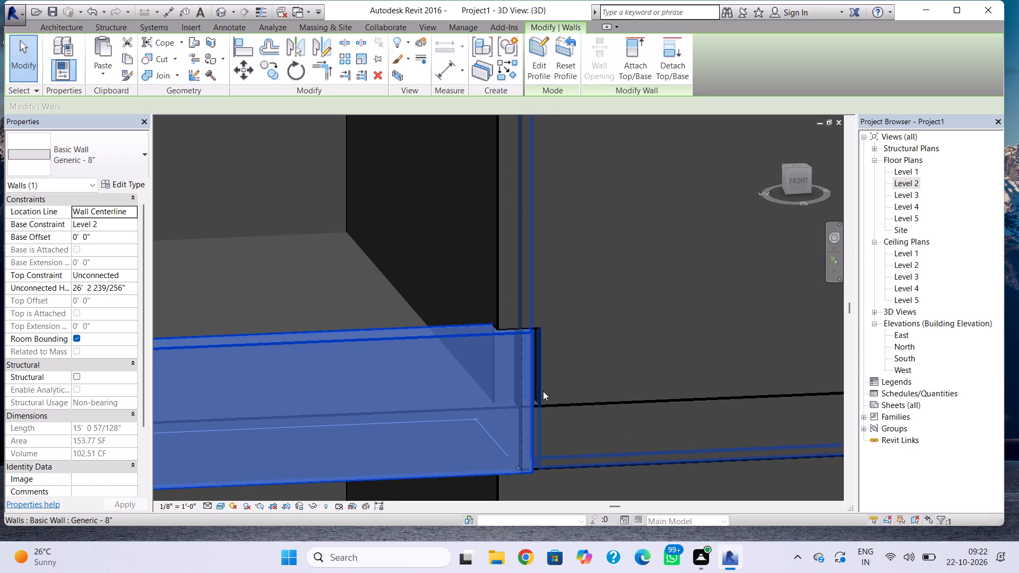
double_click(450, 338)
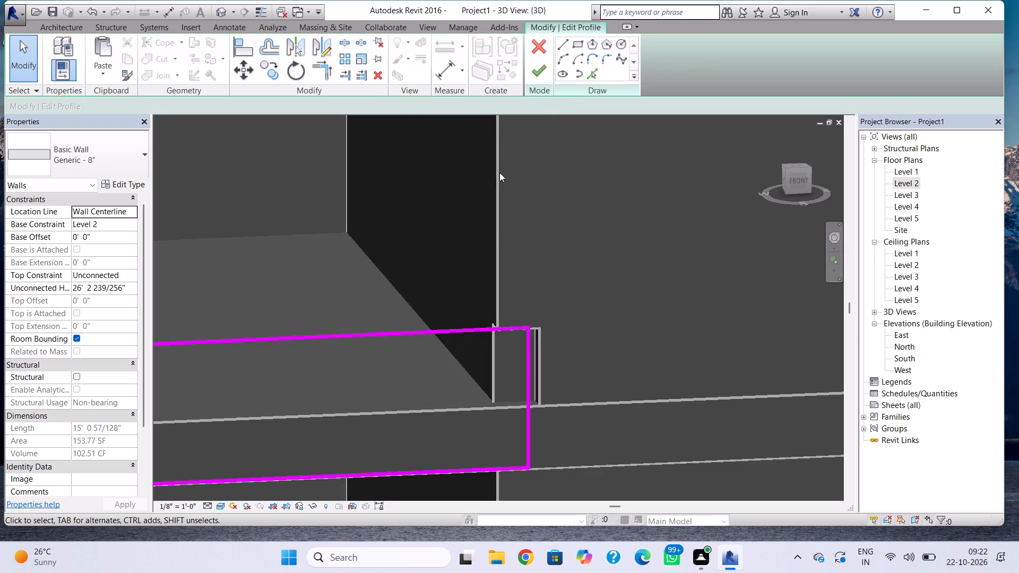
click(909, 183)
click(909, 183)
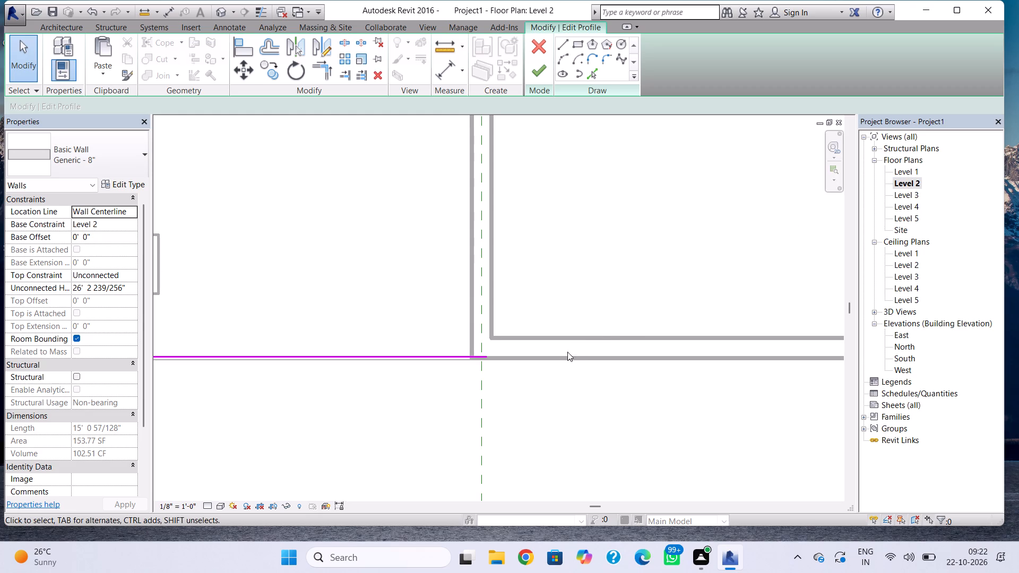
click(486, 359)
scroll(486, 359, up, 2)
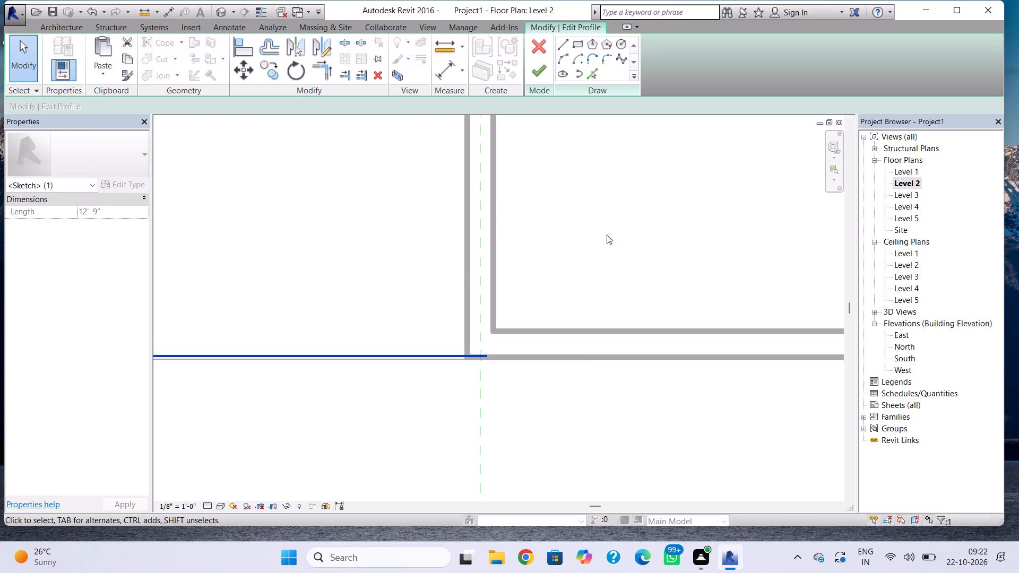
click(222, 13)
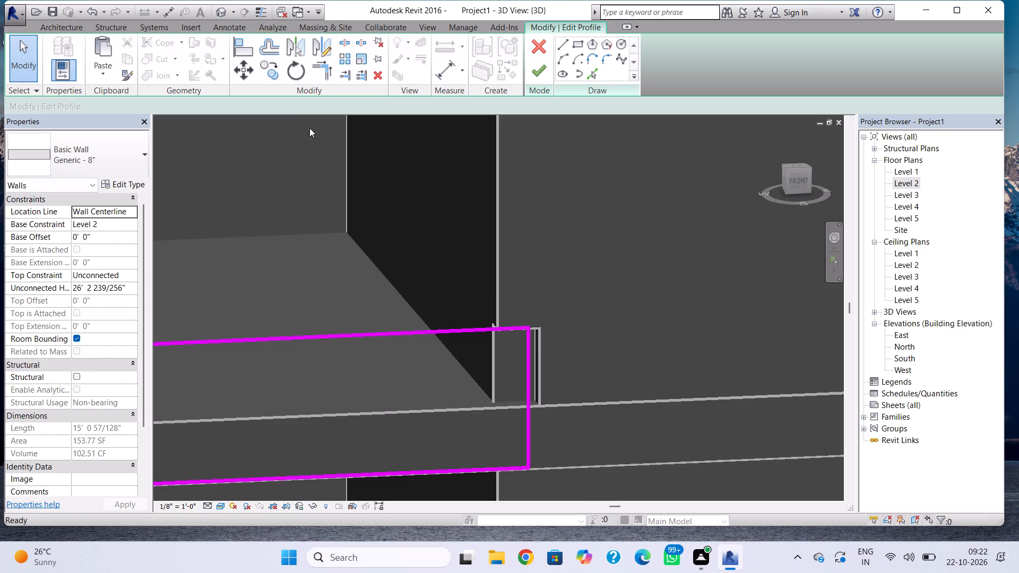
Extend the lowest arm's inner end to about 11" past the recess side wall's centreline, then finish the profile edit and deselect the wall.
click(526, 364)
key(Right)
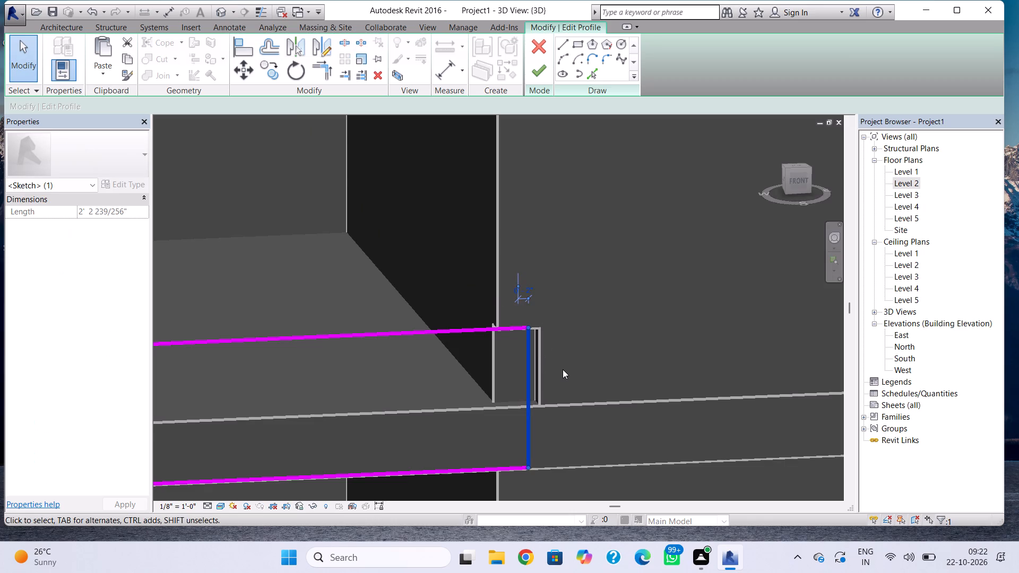
key(Right)
key(Right)
key(Right)
key(Right)
key(Right)
key(Right)
key(Right)
key(Right)
key(Right)
key(Right)
key(Right)
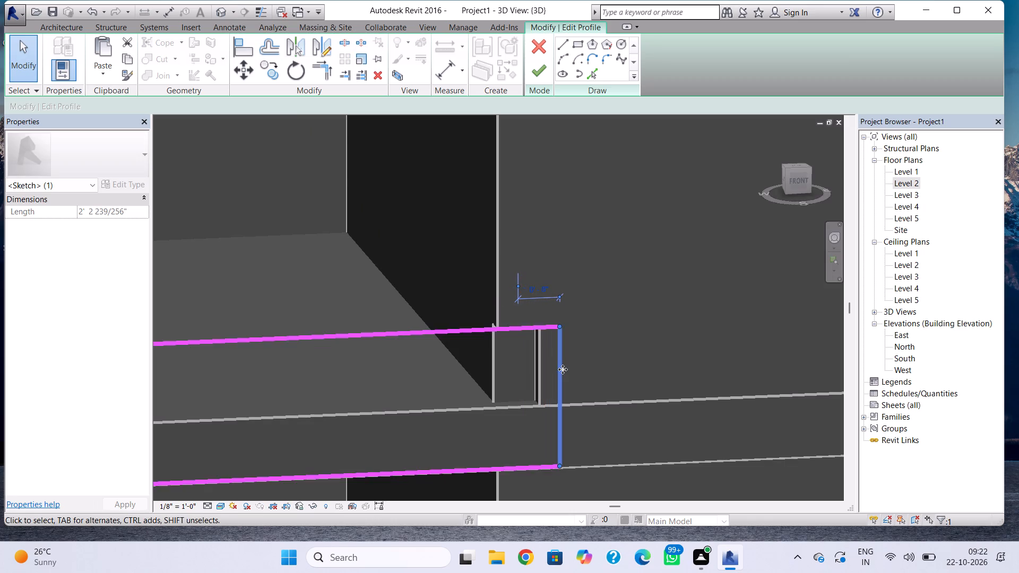
key(Right)
key(Right)
key(Right)
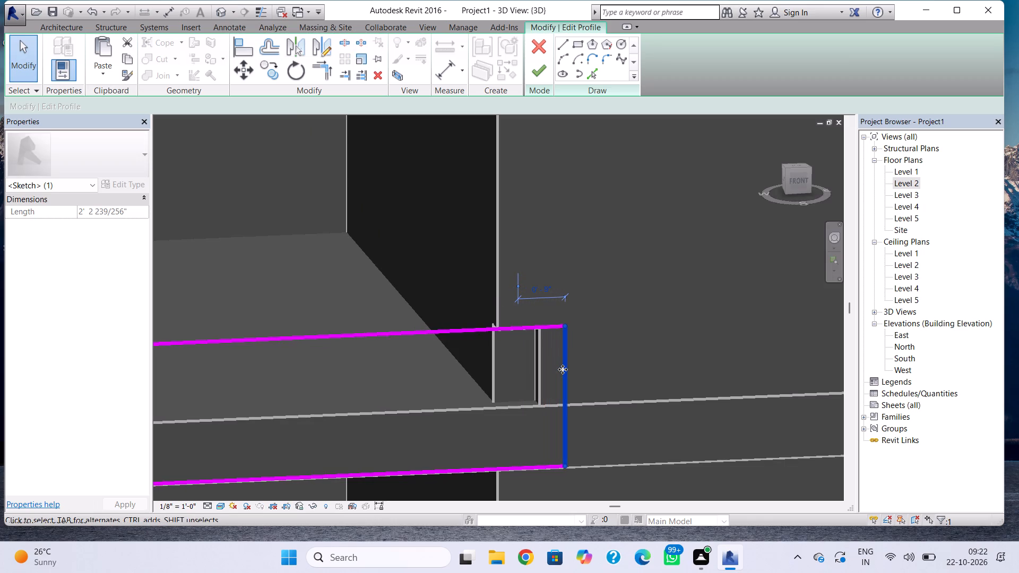
key(Right)
key(Right)
key(Right)
key(Right)
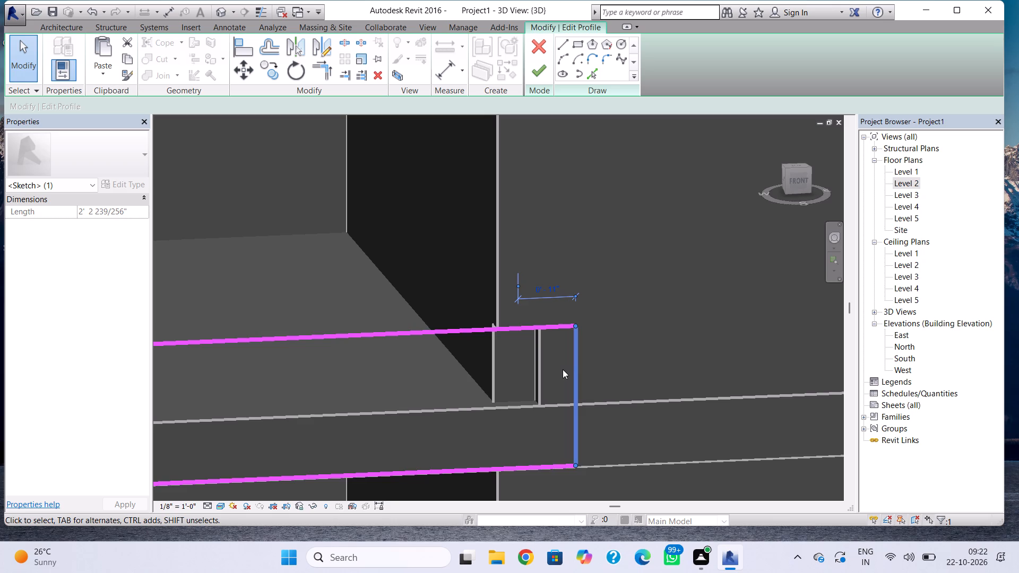
click(542, 64)
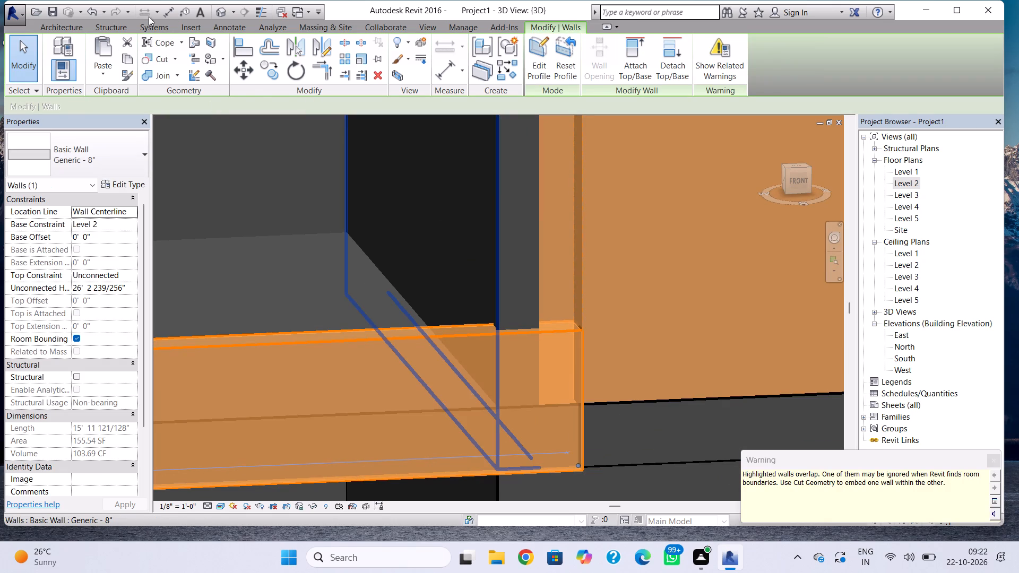
click(219, 12)
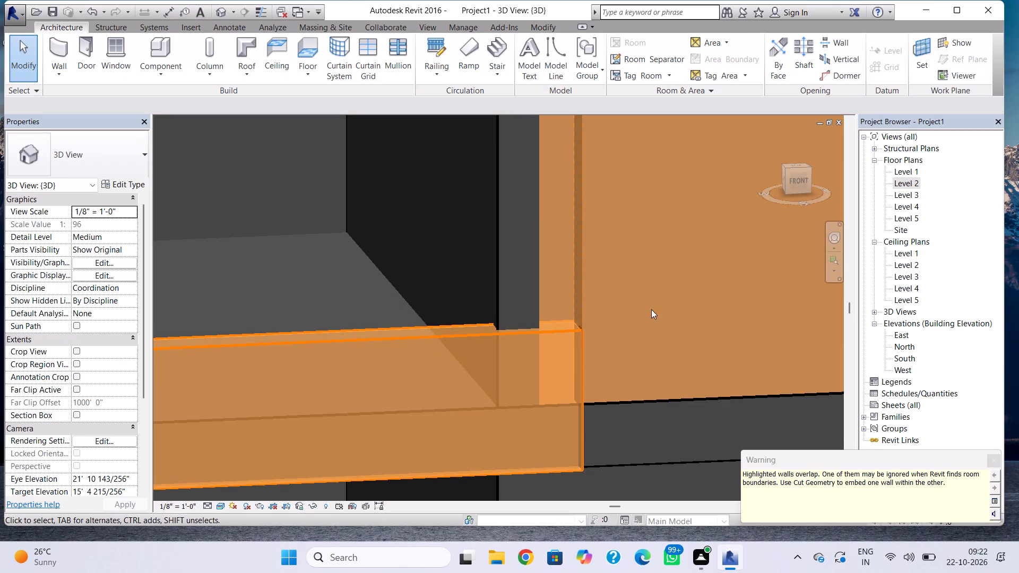
Examine the front wall's extended lowest arm against the slab and adjoining wall, from close up and with the whole building.
scroll(663, 399, down, 7)
key(Escape)
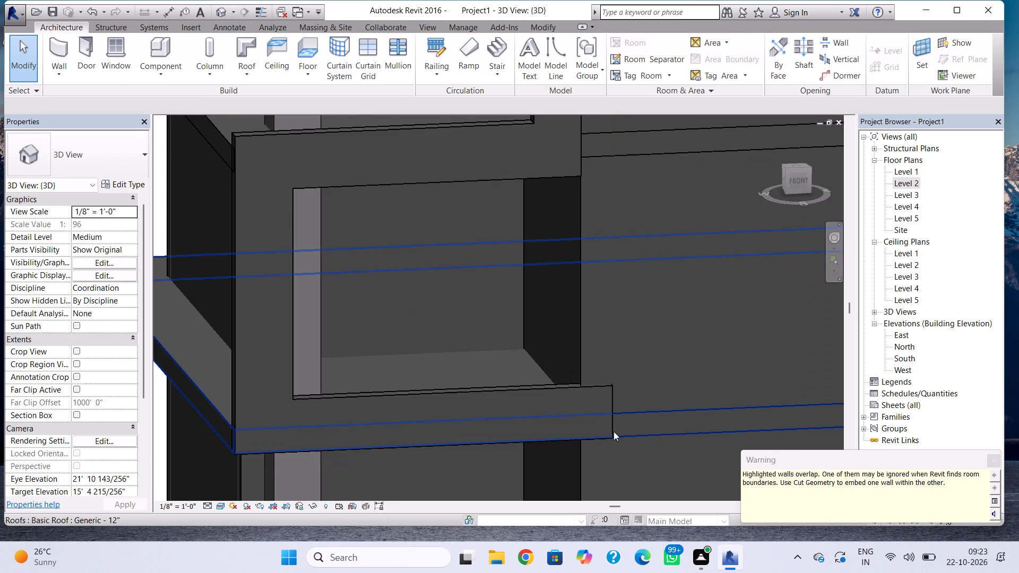
scroll(614, 431, down, 3)
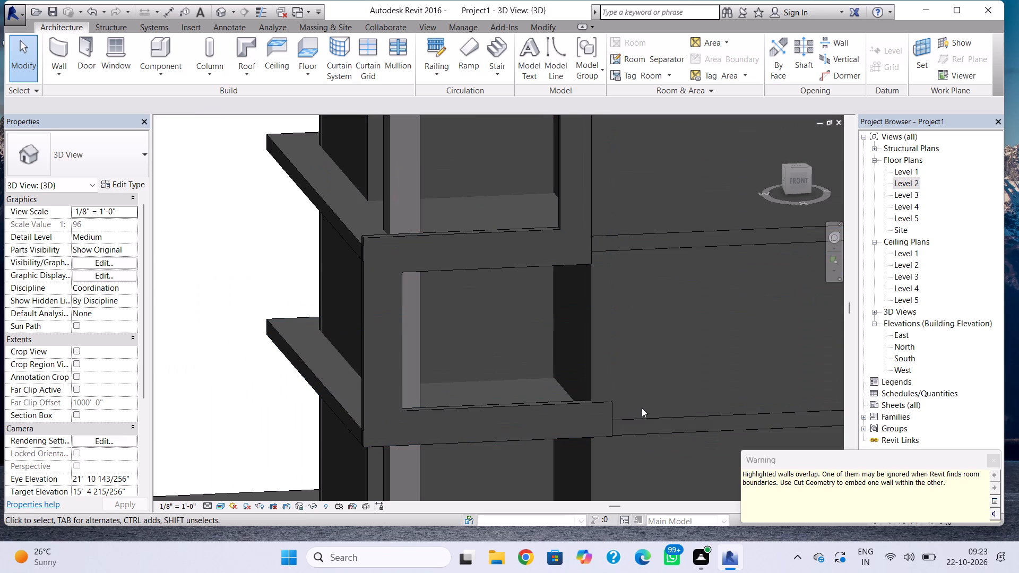
shift+right_drag(642, 408, 628, 381)
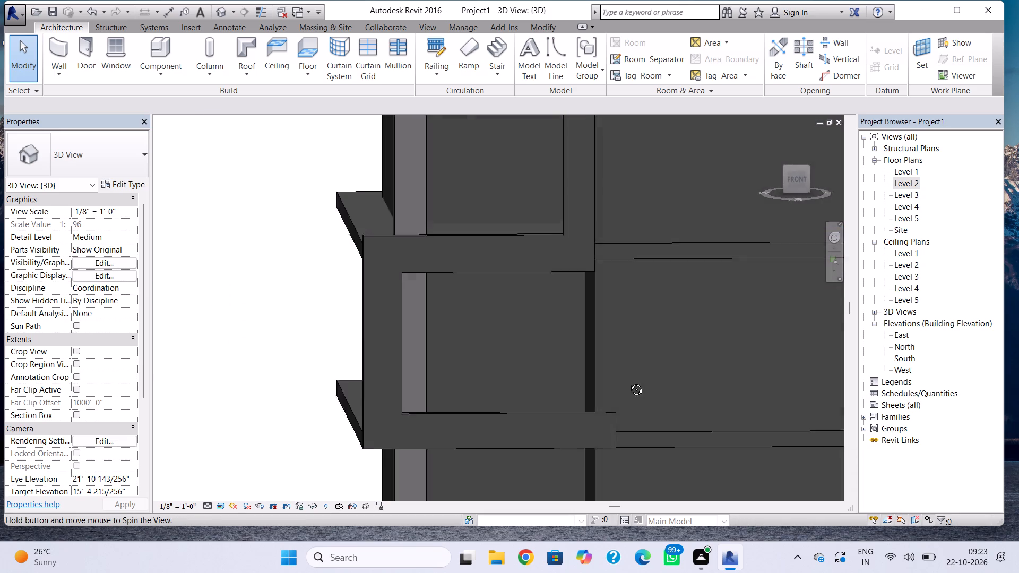
shift+right_drag(628, 381, 638, 426)
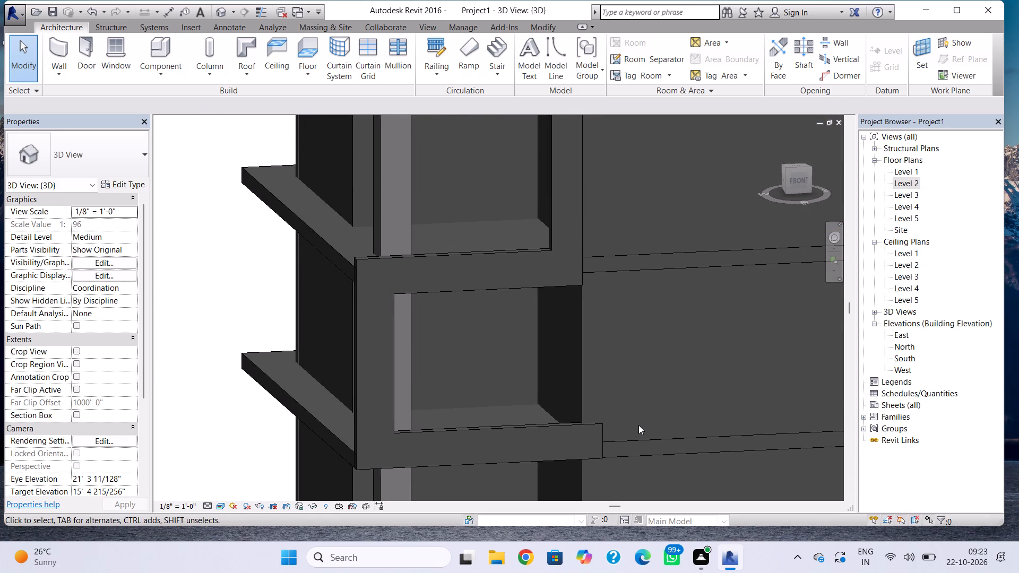
scroll(635, 426, down, 2)
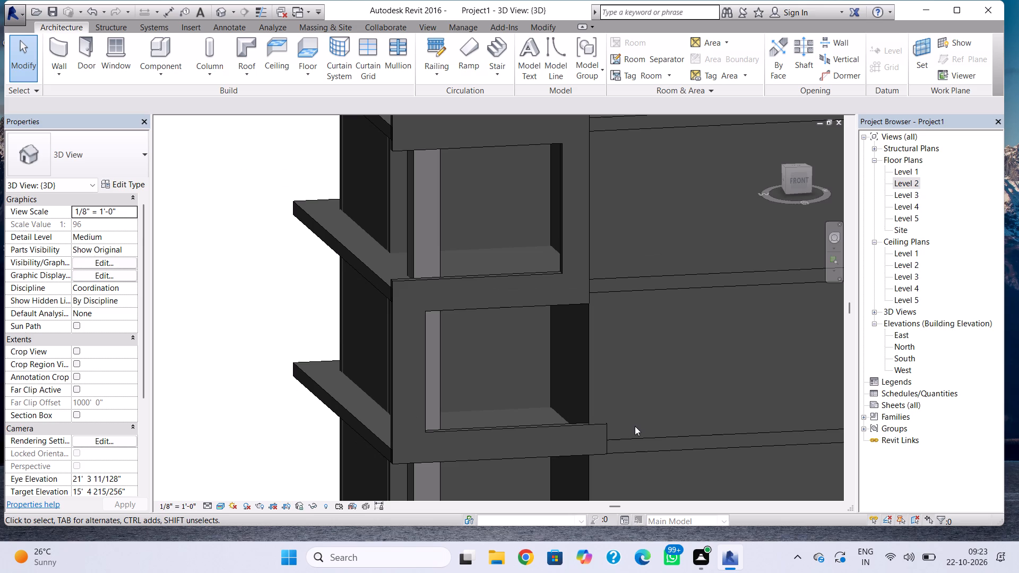
scroll(626, 428, down, 3)
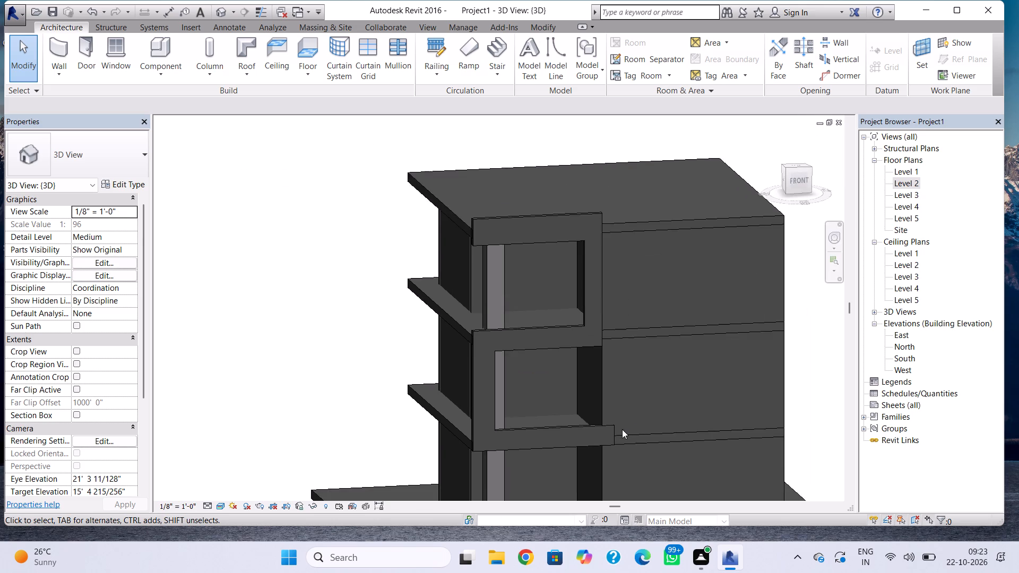
middle_drag(619, 430, 599, 341)
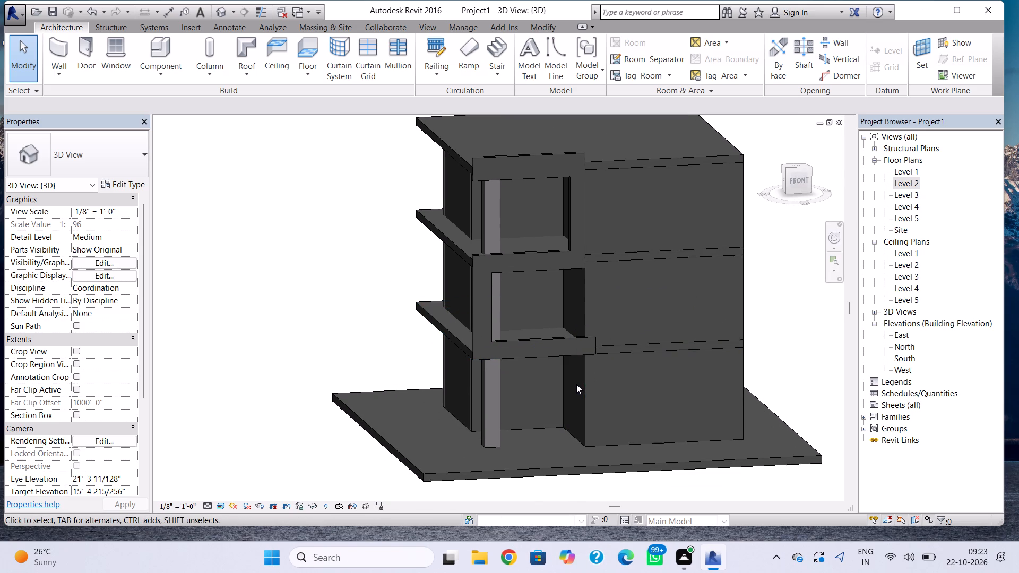
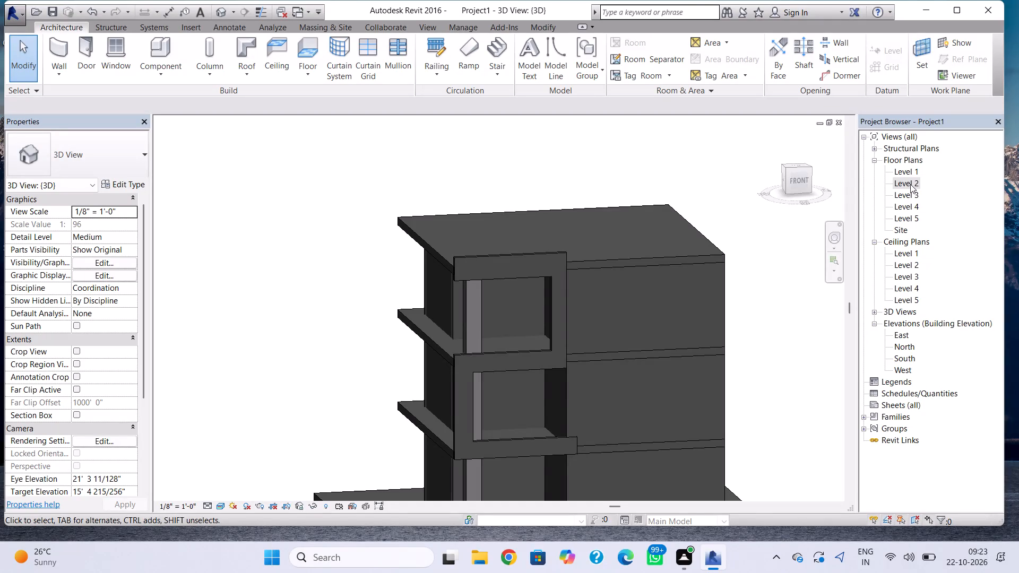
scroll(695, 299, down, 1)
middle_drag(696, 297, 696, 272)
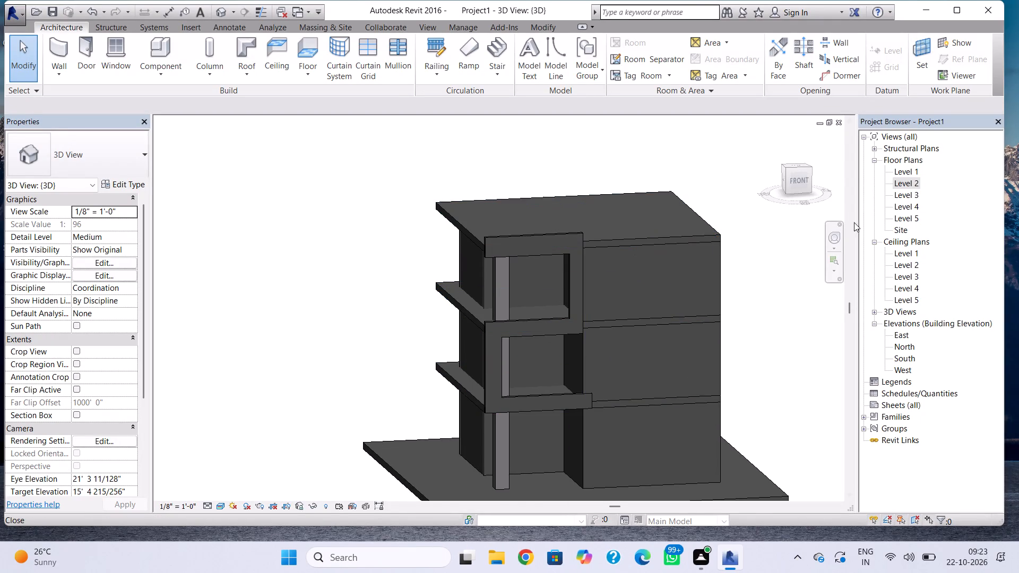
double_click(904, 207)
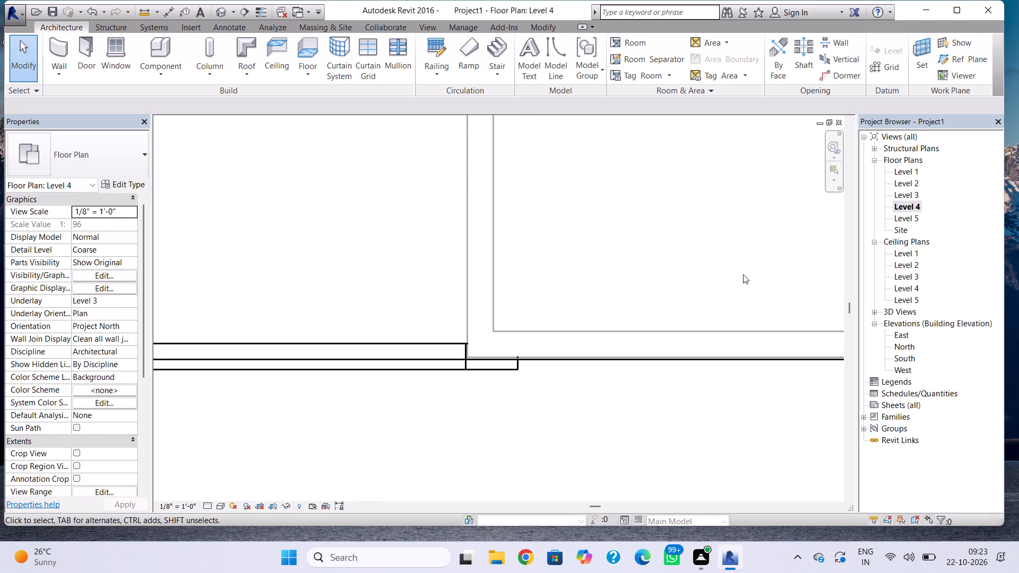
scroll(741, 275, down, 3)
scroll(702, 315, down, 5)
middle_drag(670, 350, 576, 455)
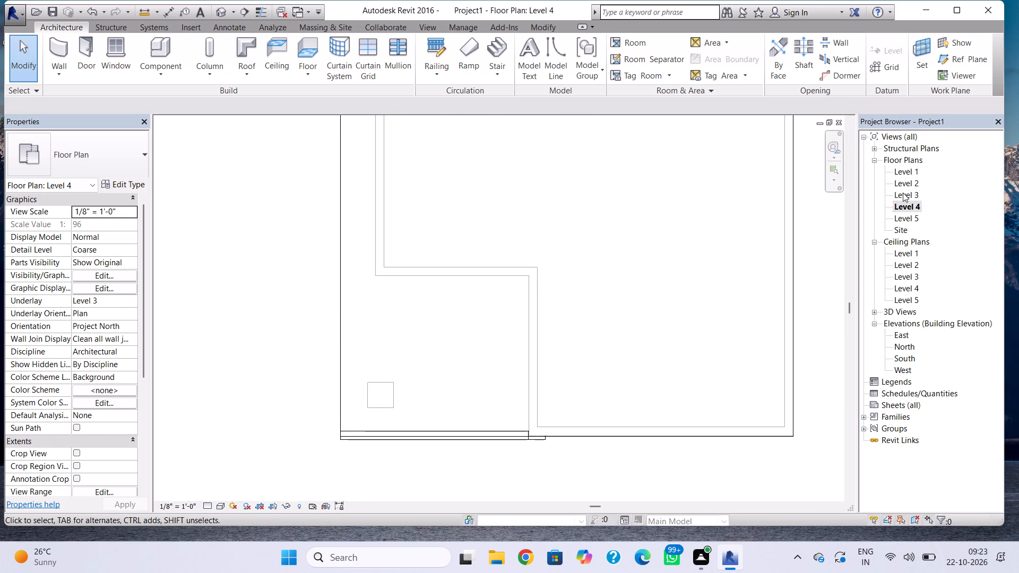
Copy the six exterior walls of Level 3 and paste them aligned to Level 4.
double_click(903, 193)
scroll(700, 279, down, 3)
middle_drag(688, 286, 652, 299)
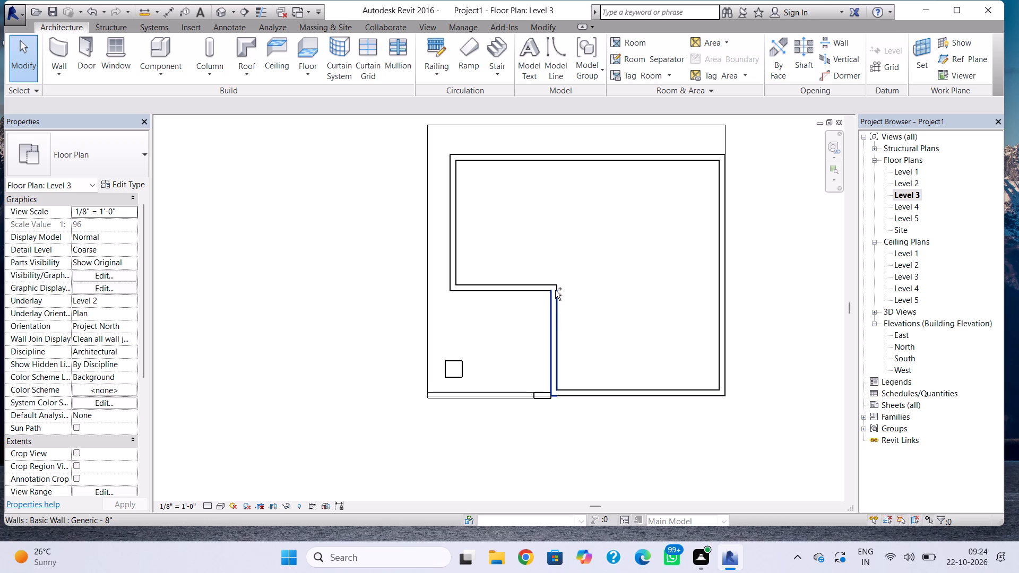
ctrl+drag(553, 300, 559, 300)
ctrl+click(536, 291)
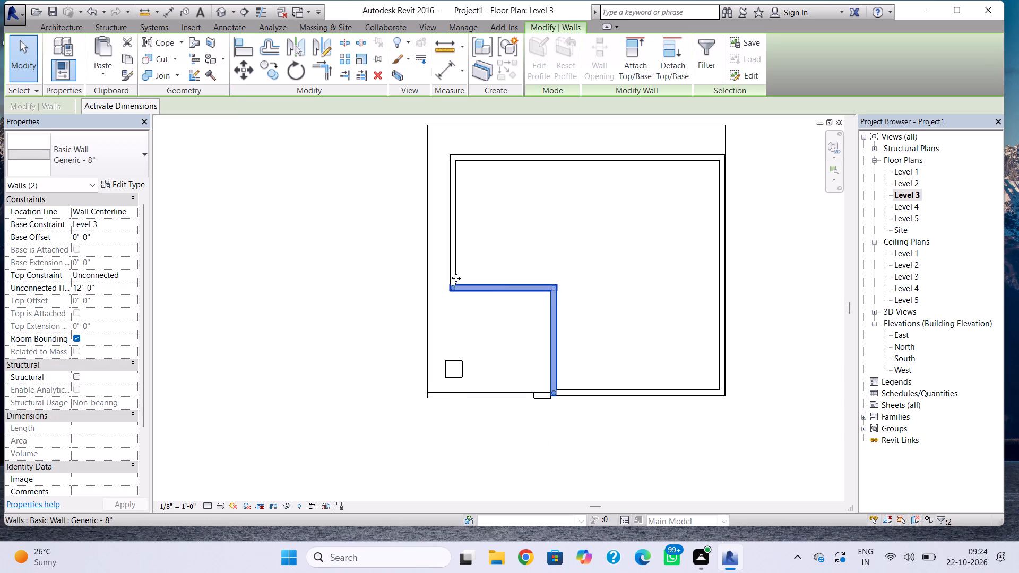
ctrl+click(458, 260)
ctrl+click(554, 163)
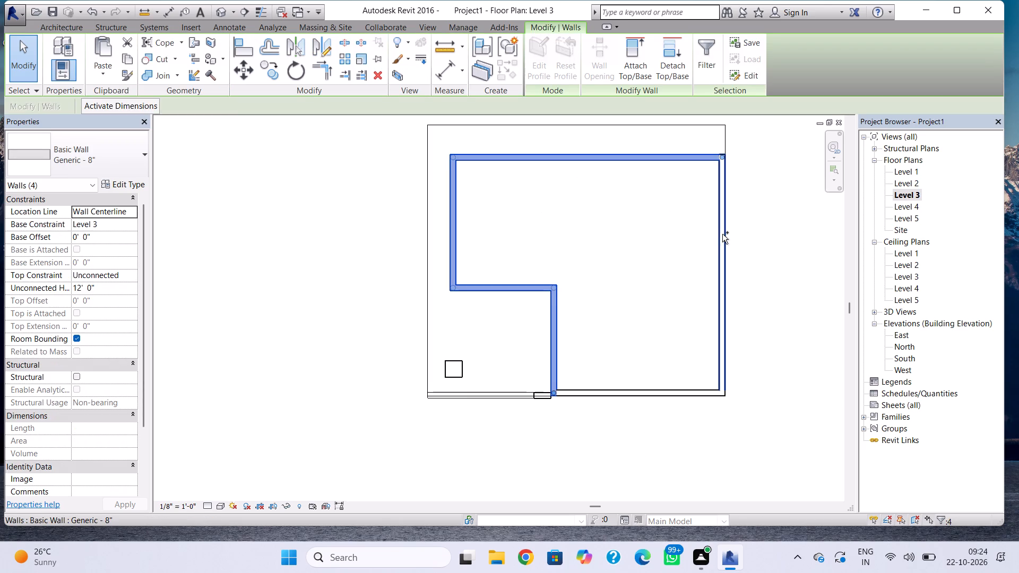
ctrl+click(723, 235)
ctrl+click(669, 389)
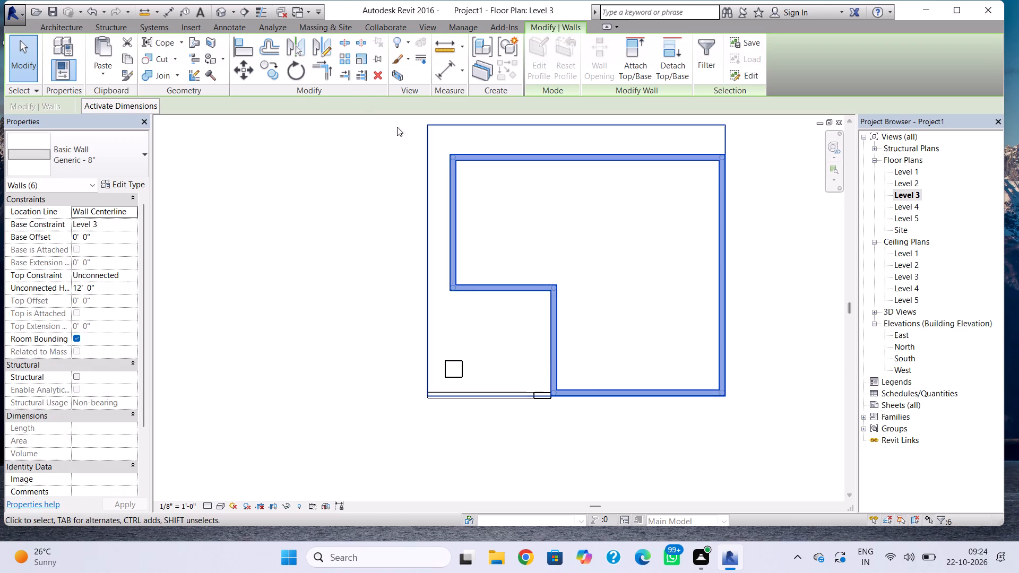
click(133, 63)
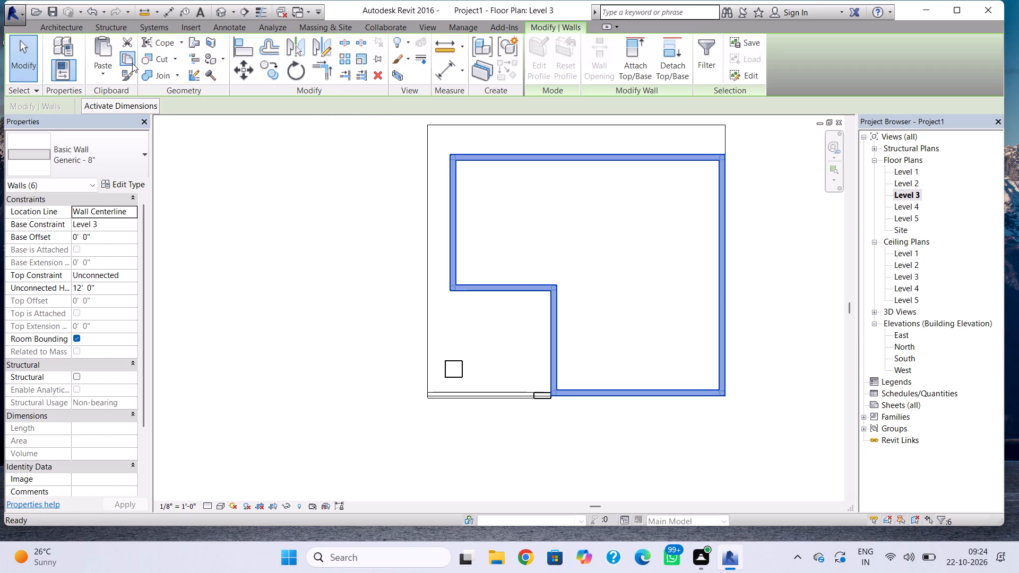
click(96, 79)
click(122, 116)
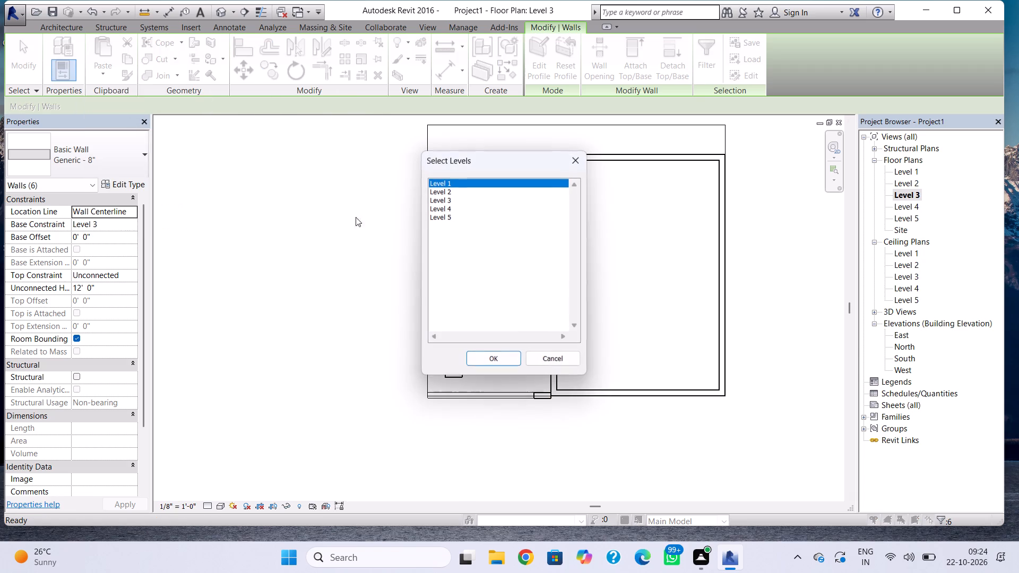
click(443, 209)
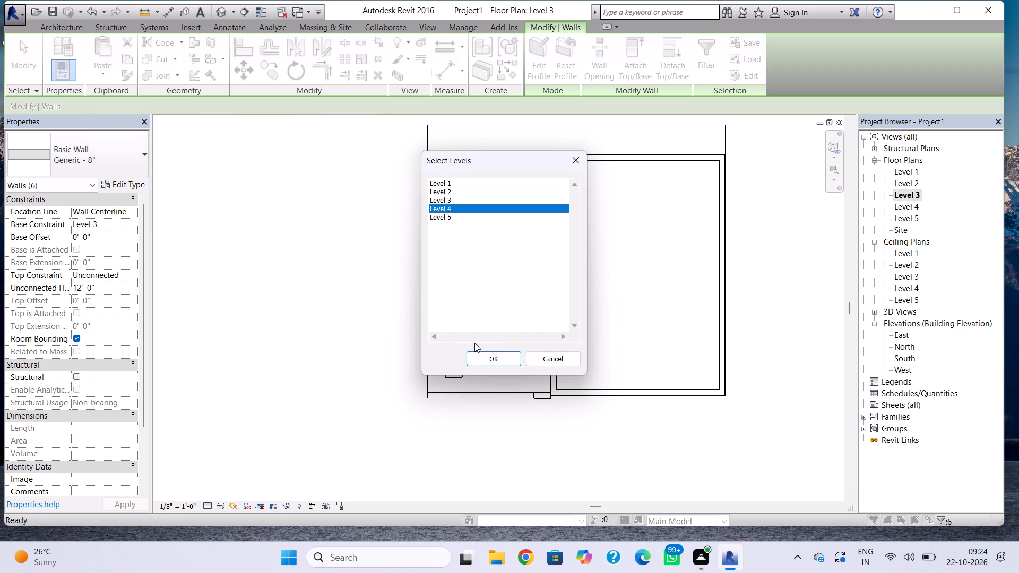
click(483, 361)
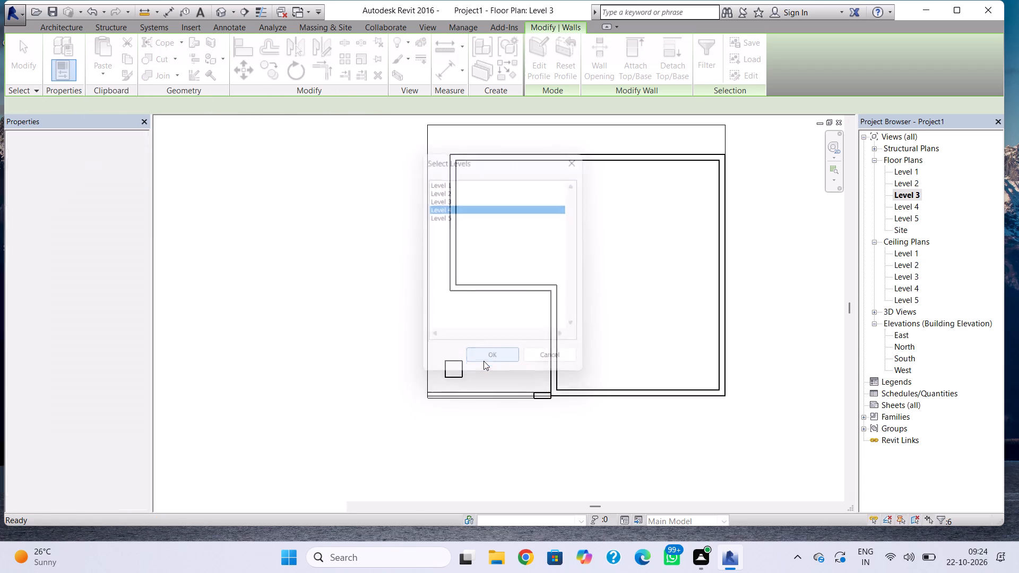
key(Escape)
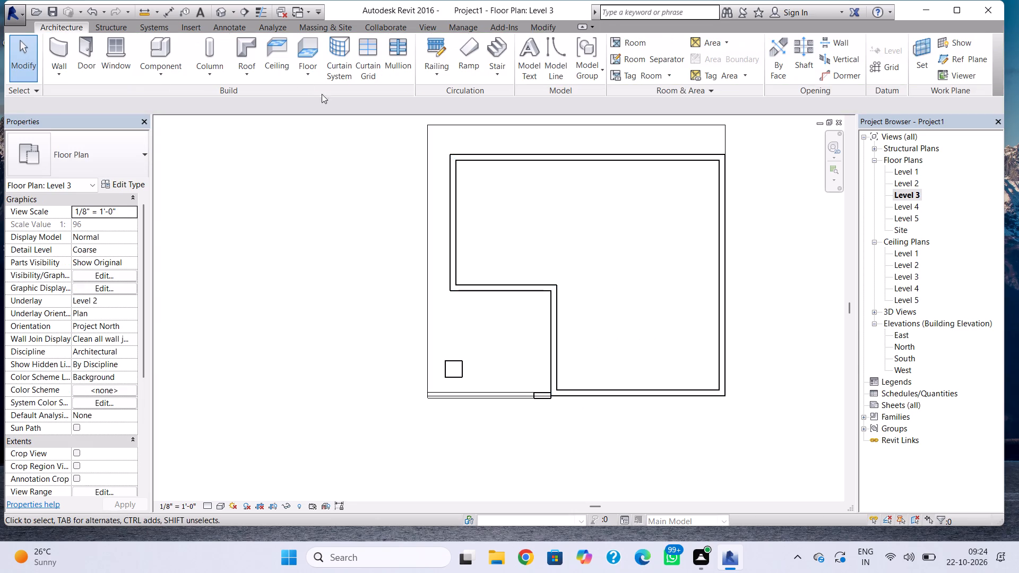
Shift Level 4's recess side wall 6'-8" towards the opposite side wall so the recess widens.
click(216, 9)
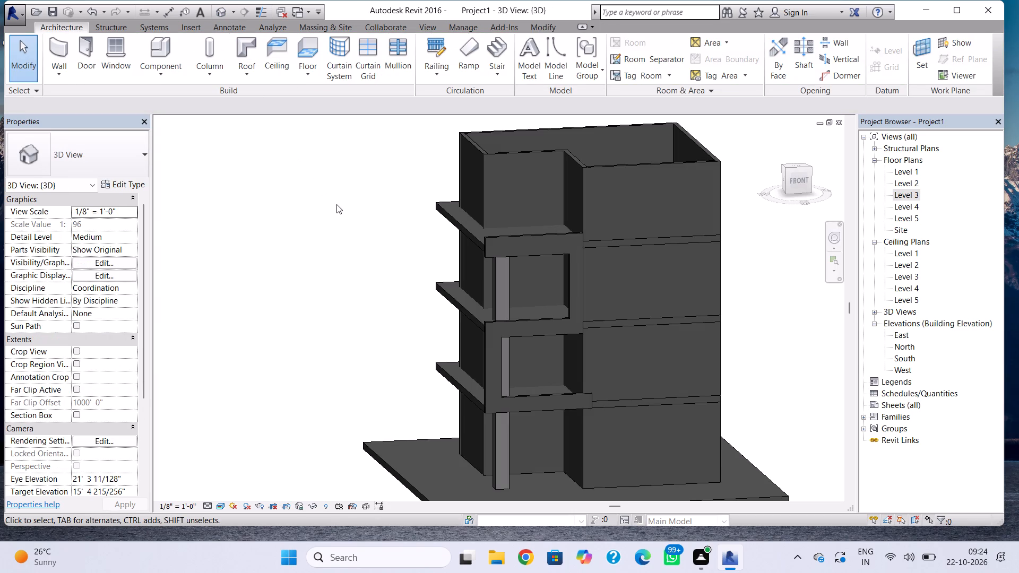
middle_drag(342, 235, 327, 306)
scroll(327, 307, down, 1)
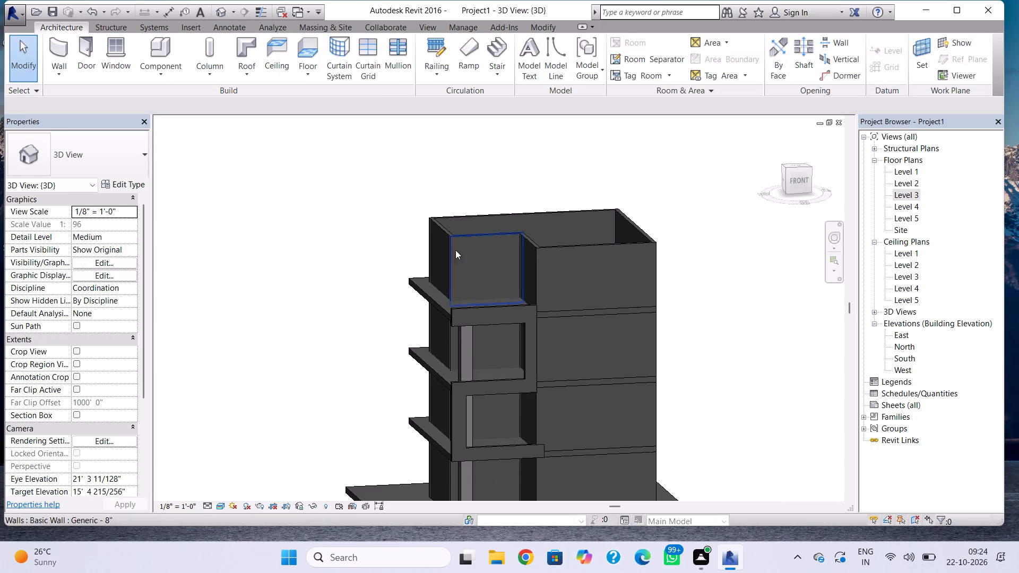
double_click(538, 248)
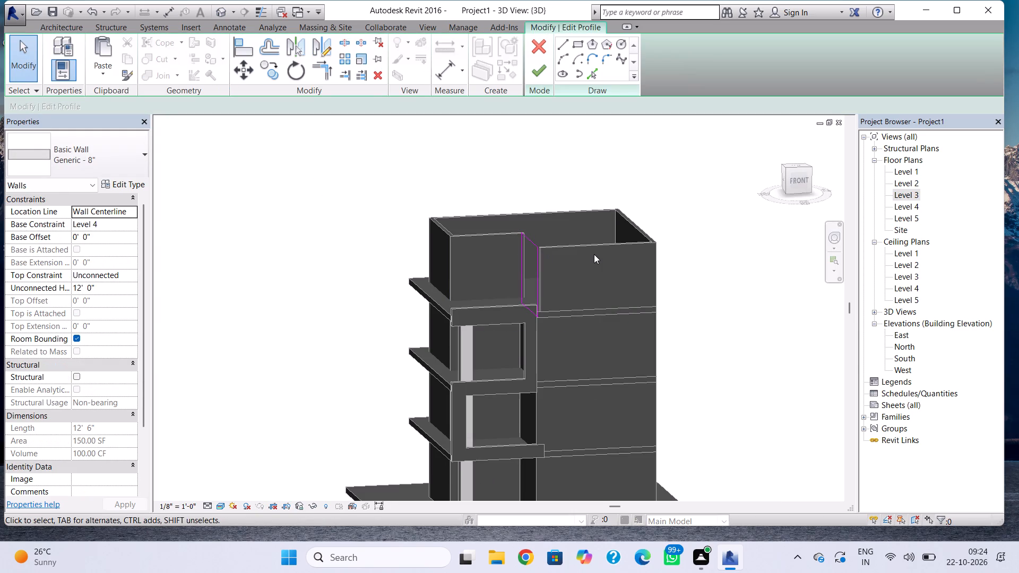
key(Escape)
click(531, 41)
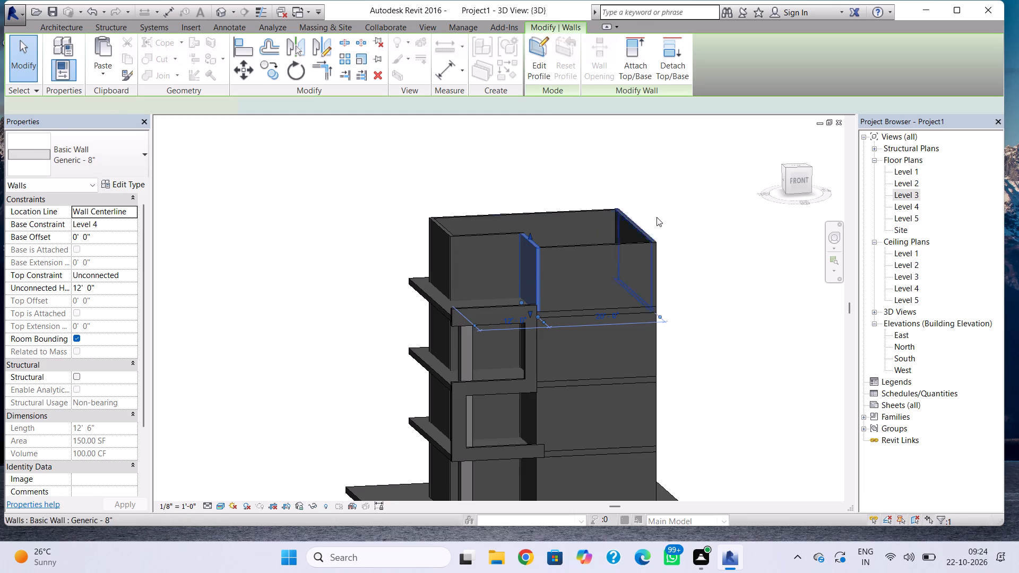
click(912, 205)
click(912, 205)
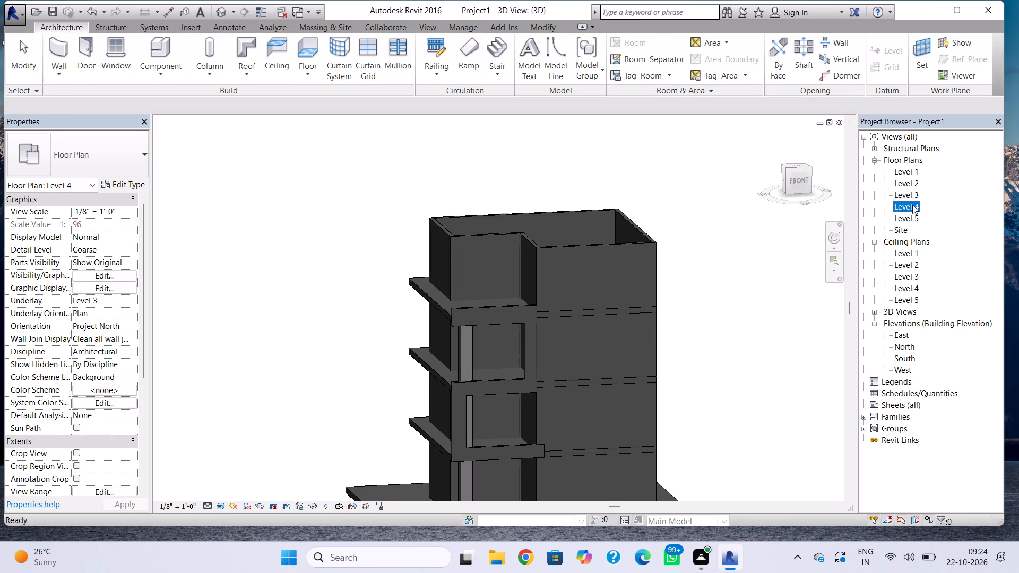
scroll(600, 289, down, 3)
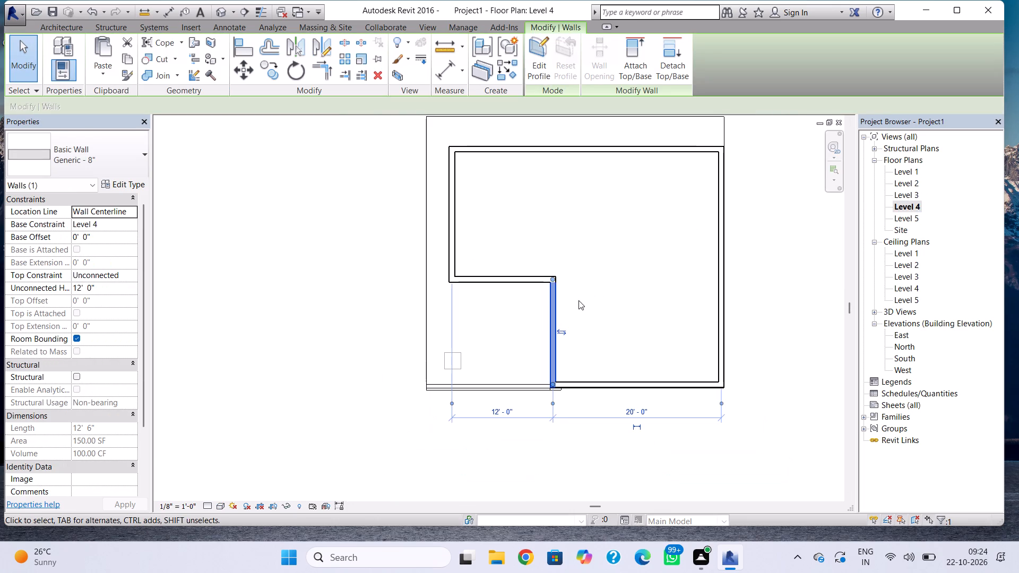
middle_drag(564, 310, 459, 277)
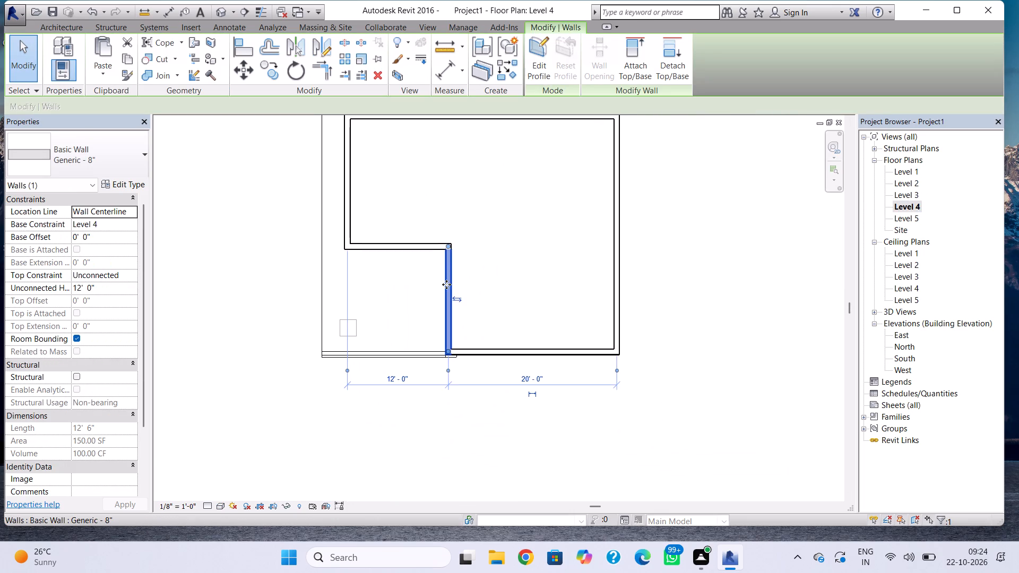
key(Right)
key(Right)
key(Right)
key(Right)
key(Right)
key(Right)
key(Right)
key(Right)
key(Right)
key(Right)
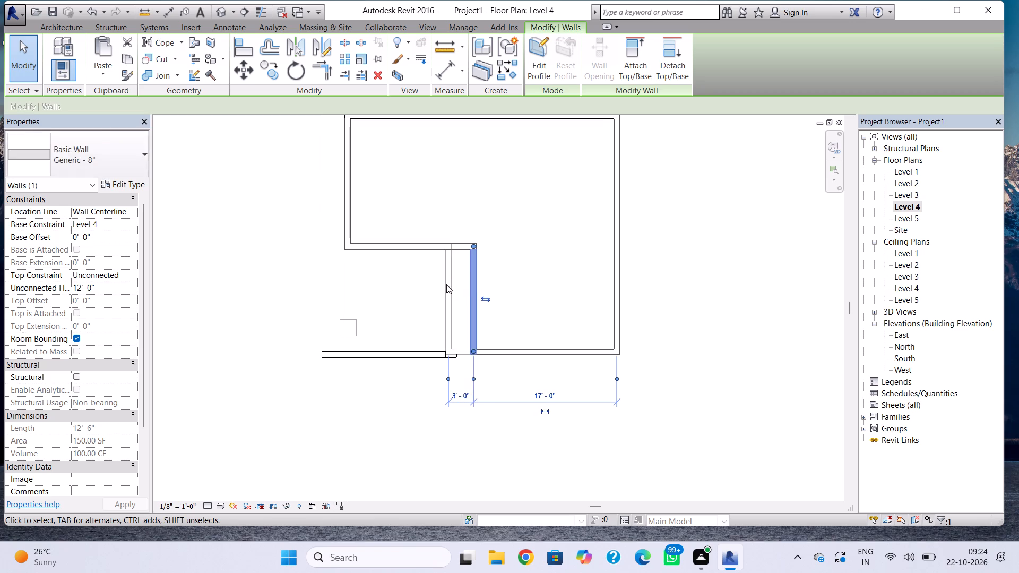
key(Right)
key(Right)
key(Right)
key(Right)
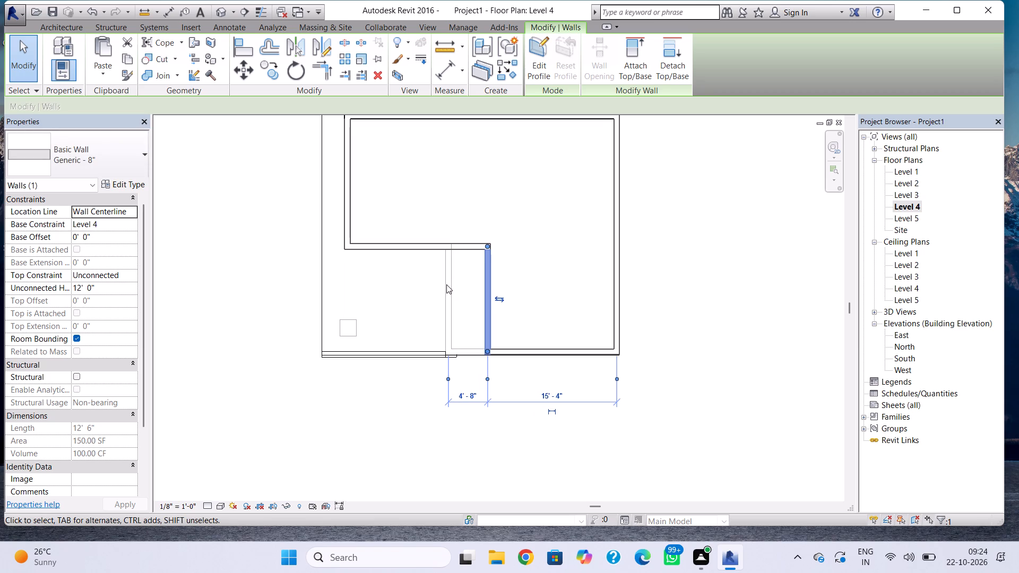
key(Right)
key(Right)
key(Right)
key(Right)
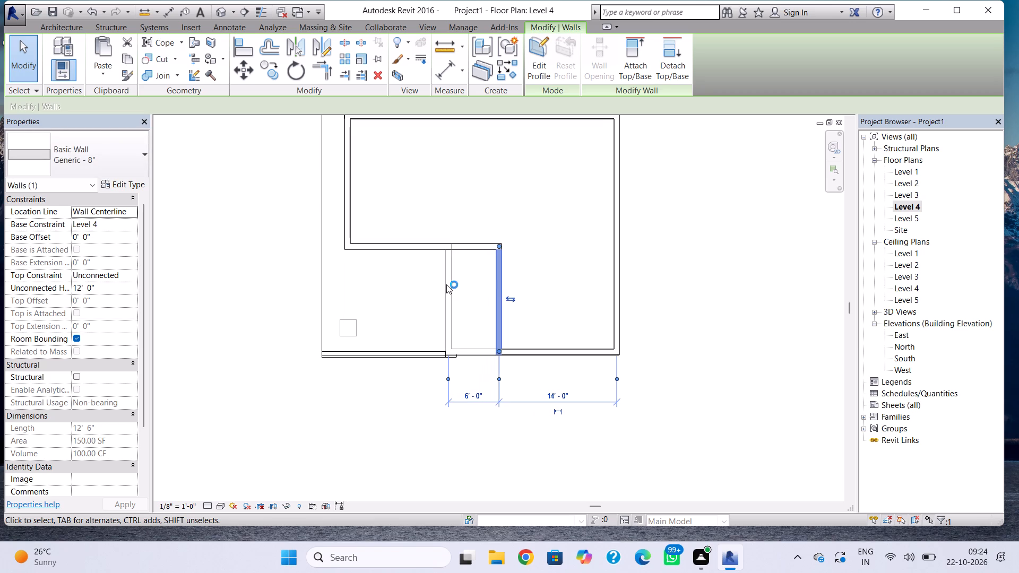
key(Right)
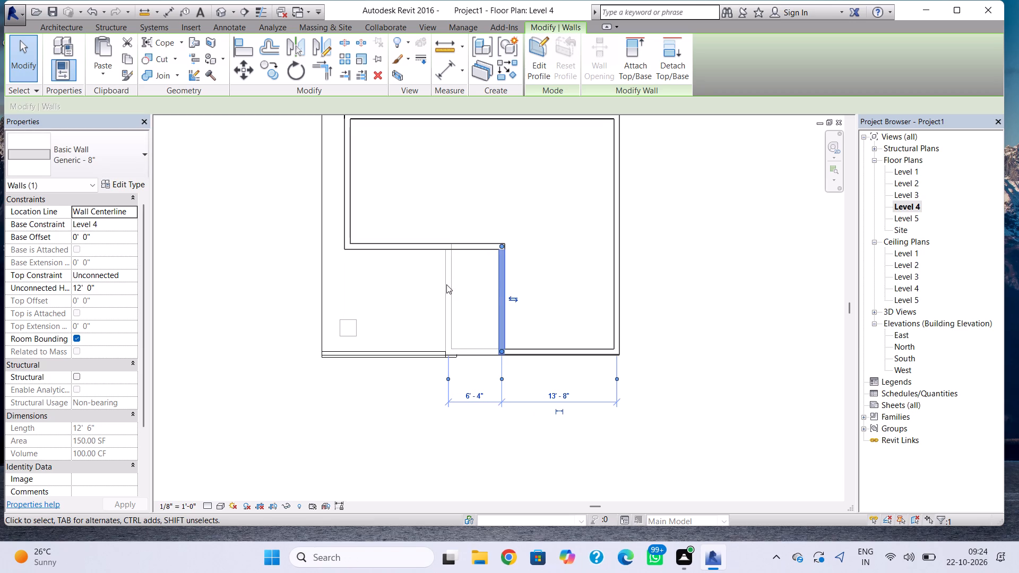
key(Right)
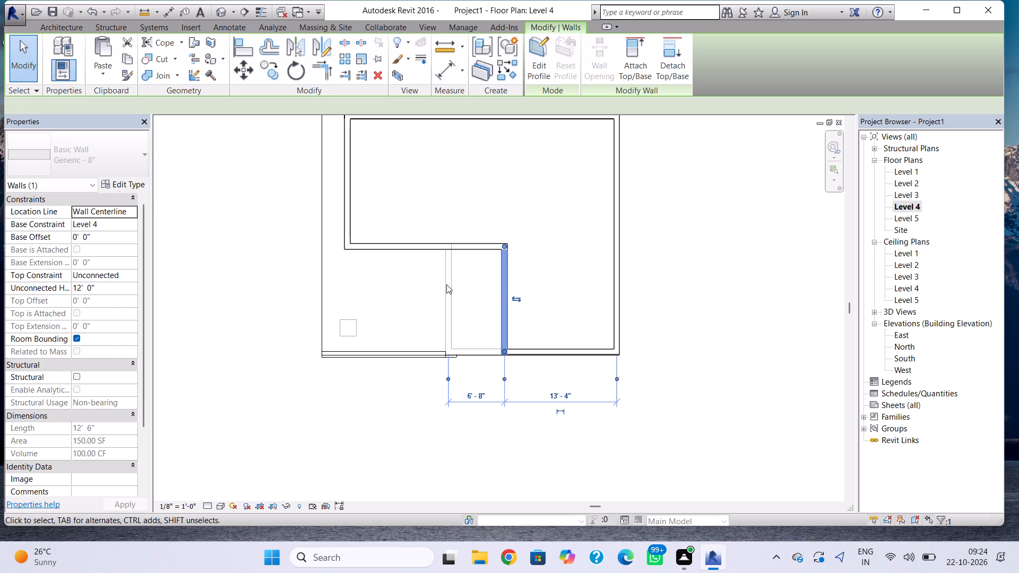
Shift Level 4's recess back wall about 1'-1" towards the rear wall, then check the enlarged recess in 3D.
click(399, 245)
key(Up)
key(Up)
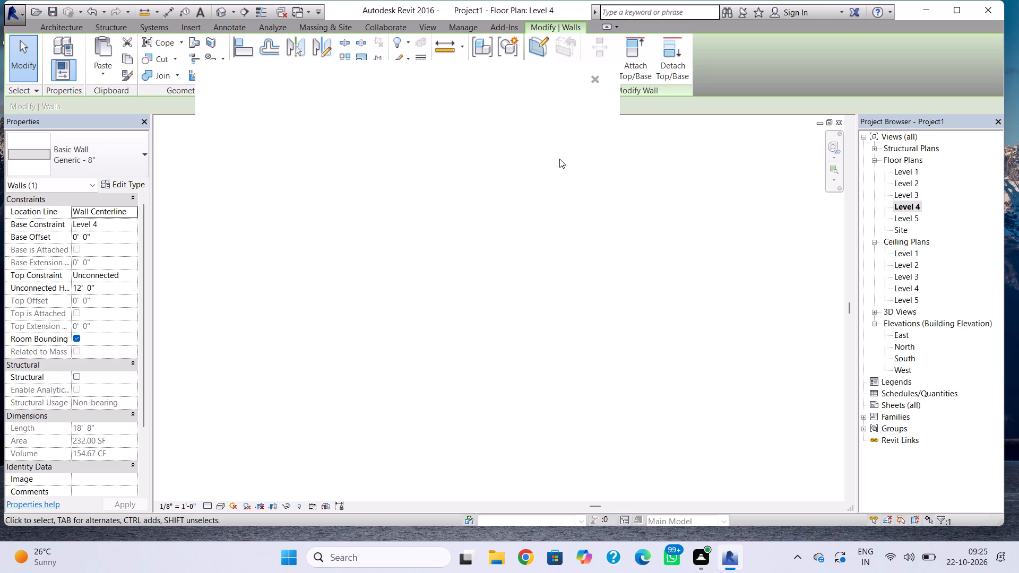
click(596, 80)
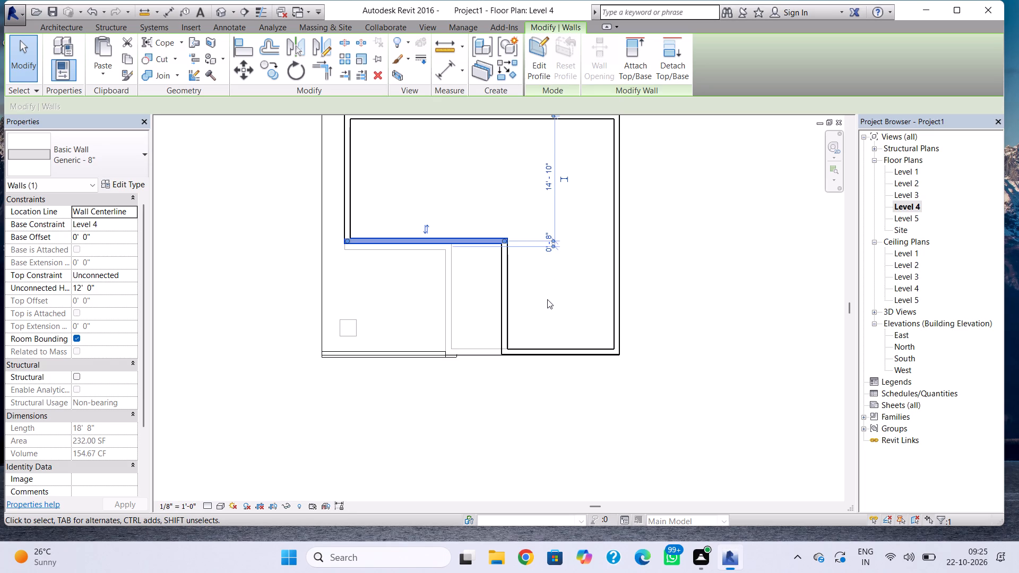
scroll(542, 311, down, 1)
middle_drag(541, 328, 536, 421)
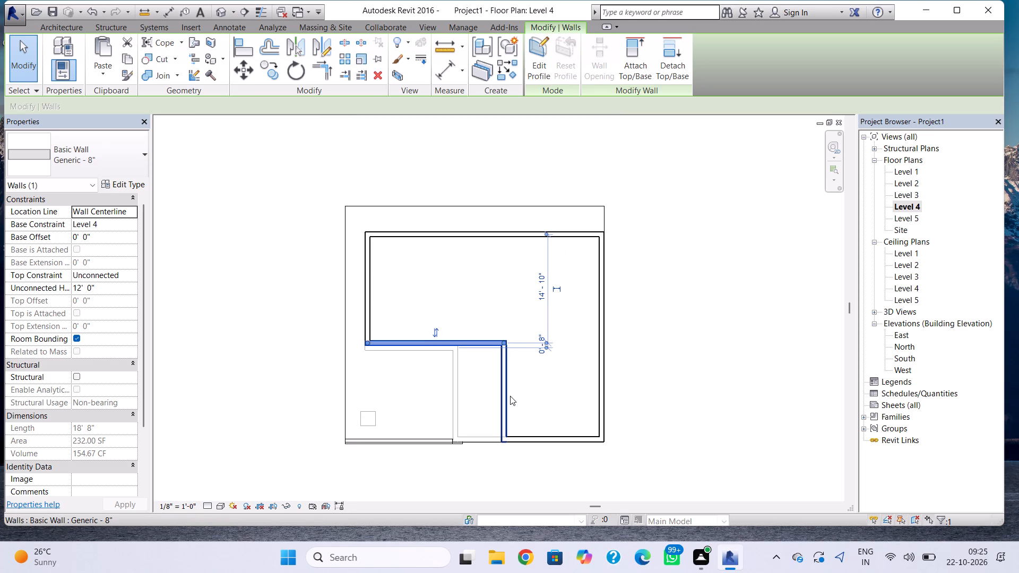
key(Up)
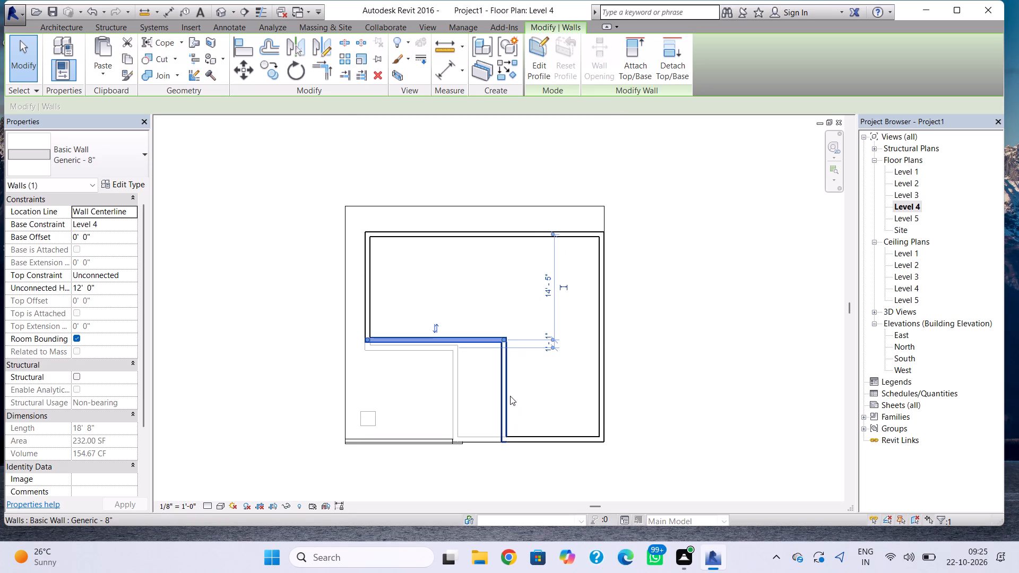
click(736, 379)
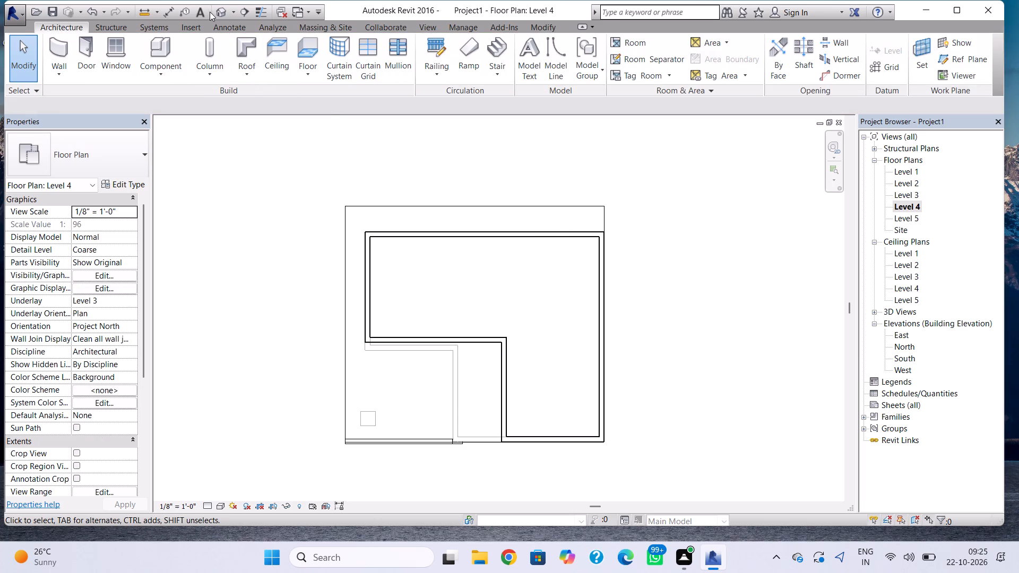
click(223, 11)
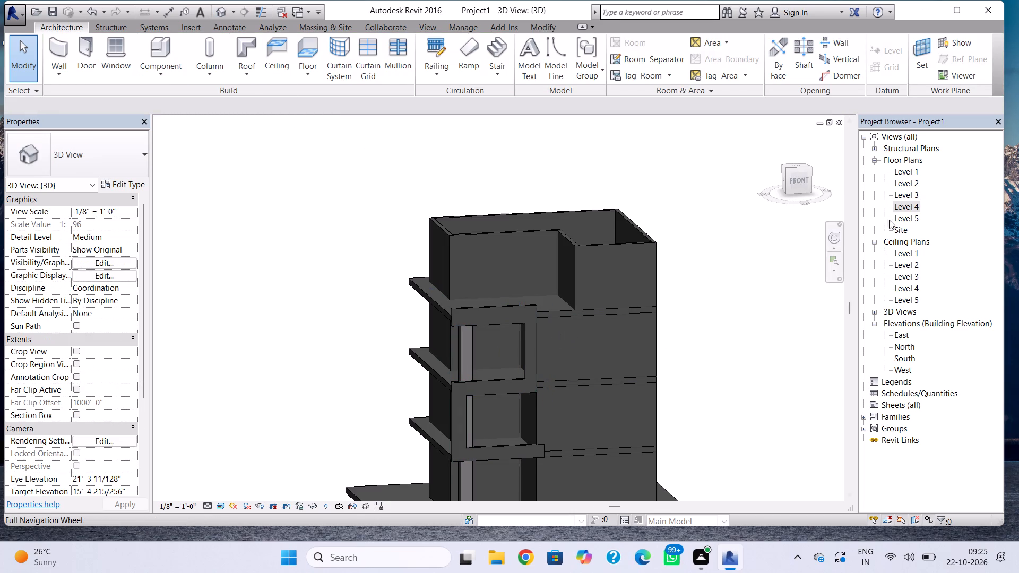
In the Level 4 plan, sketch a stepped footprint-roof boundary about 37'-6" wide, projecting about 3'-6" at the front along the recess.
double_click(917, 204)
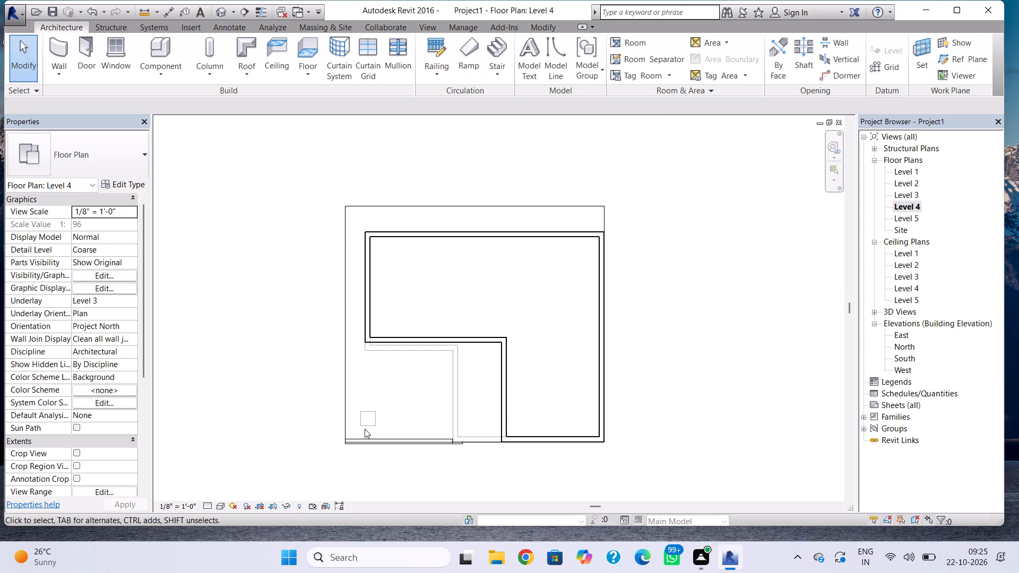
click(247, 57)
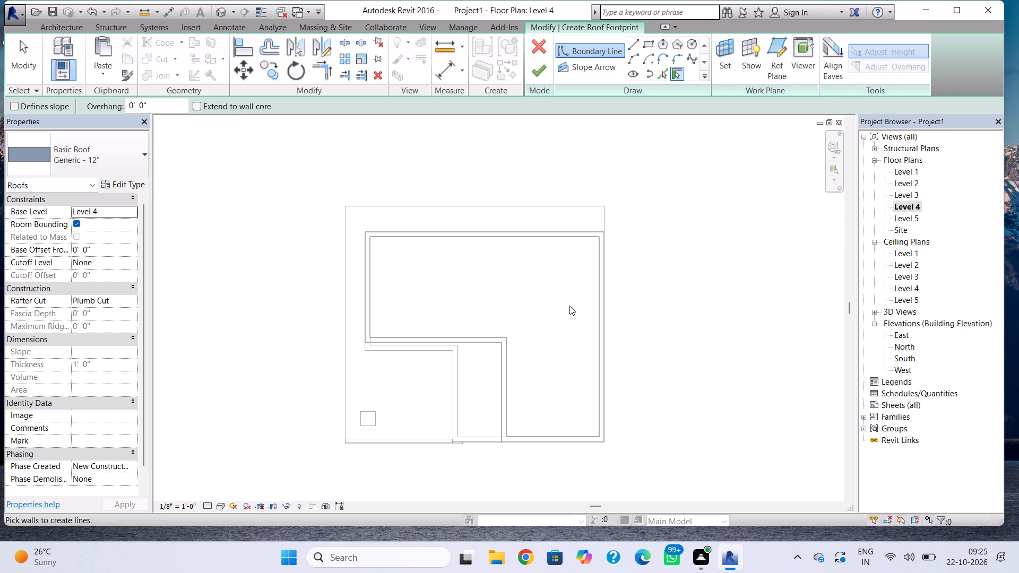
click(636, 48)
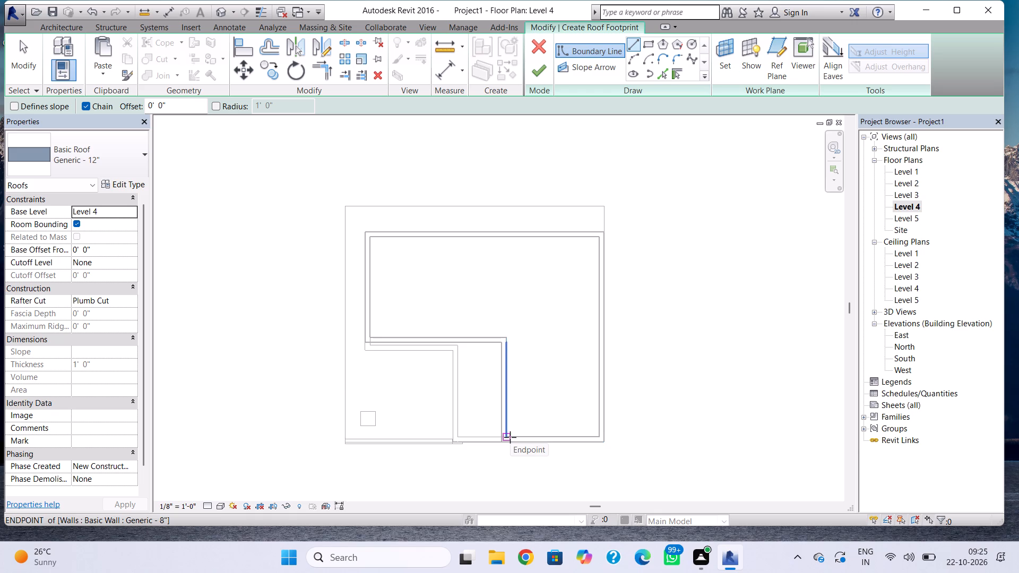
click(510, 437)
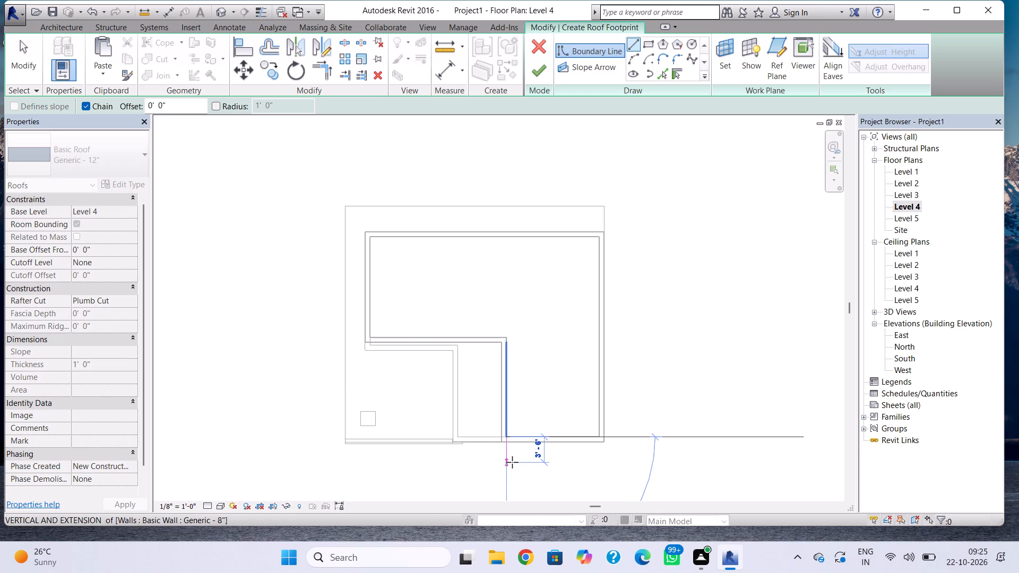
click(512, 462)
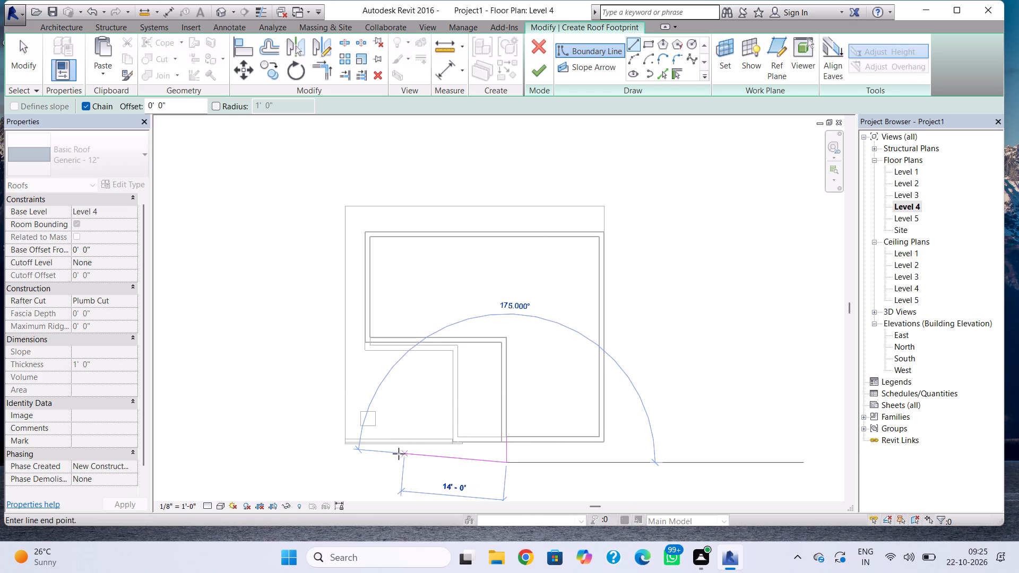
click(326, 456)
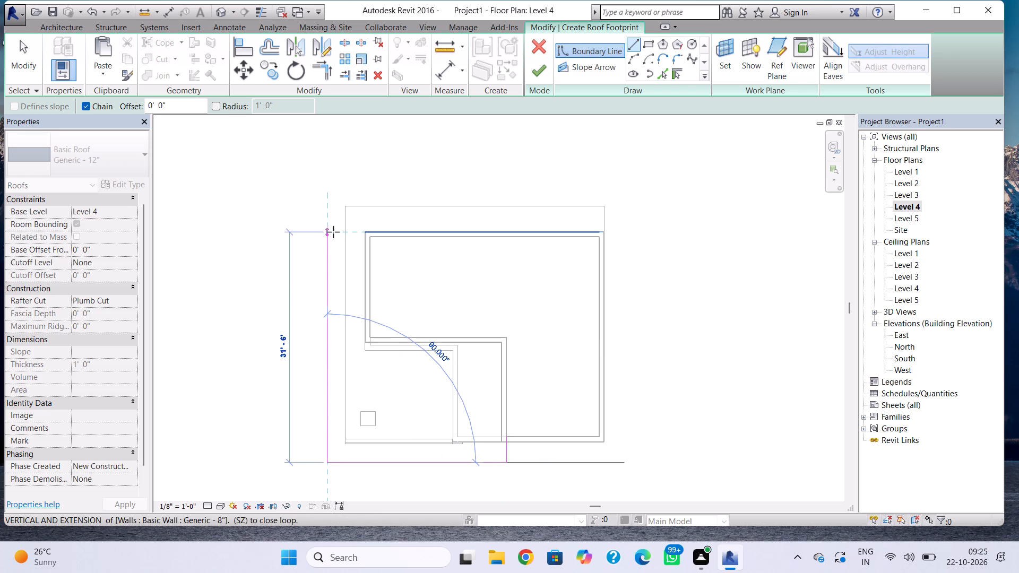
click(334, 211)
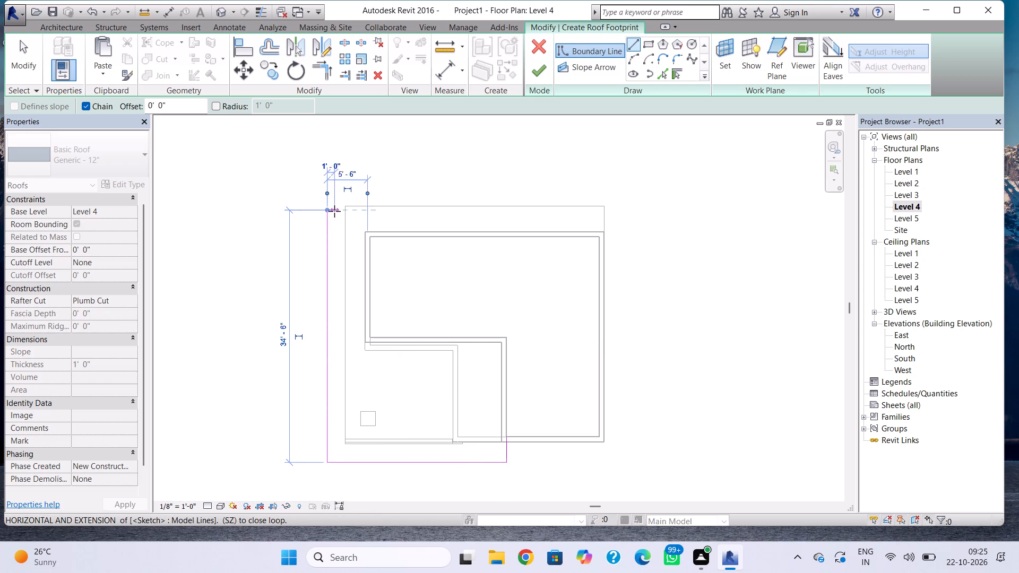
click(603, 211)
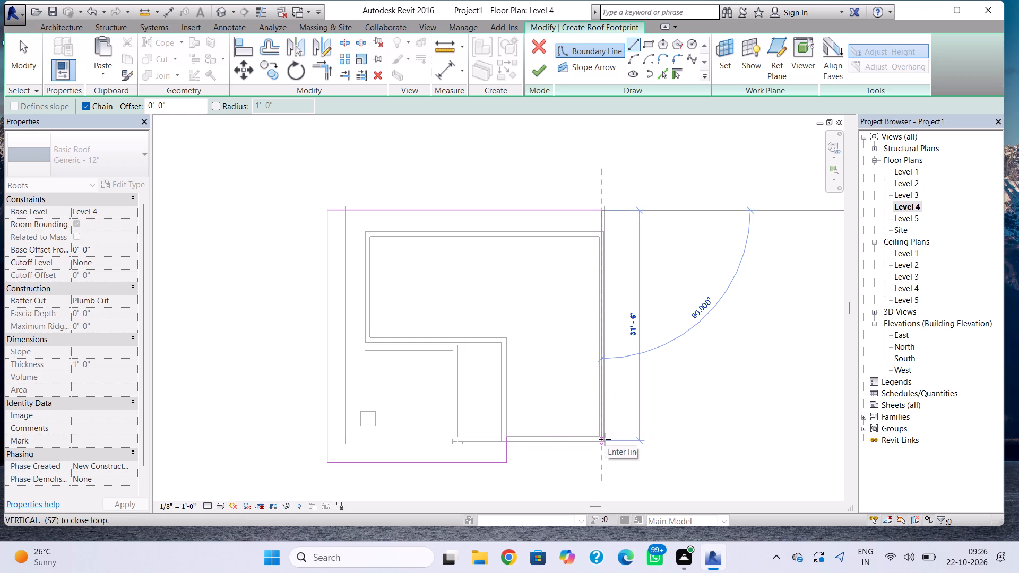
scroll(605, 439, up, 2)
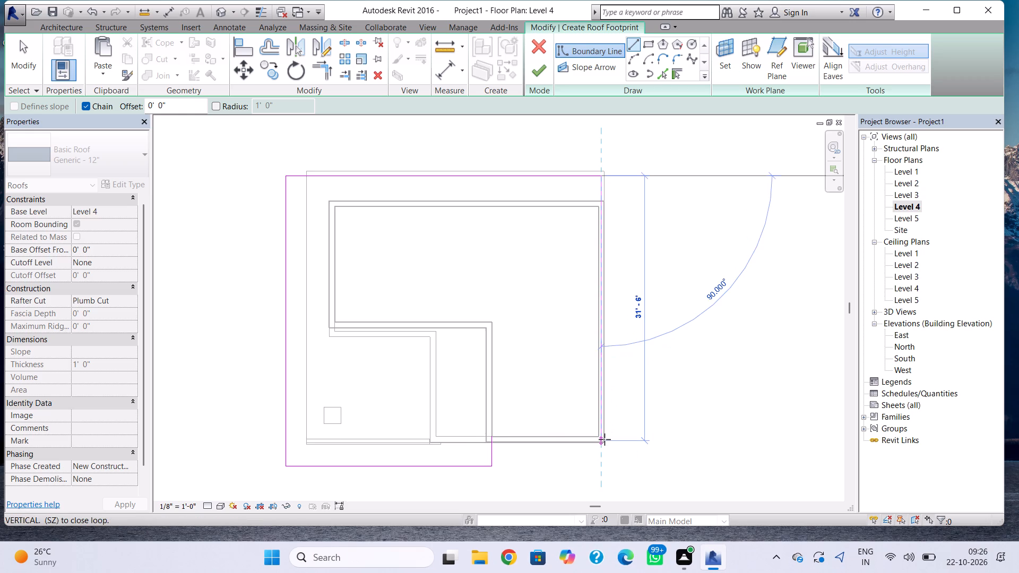
click(605, 439)
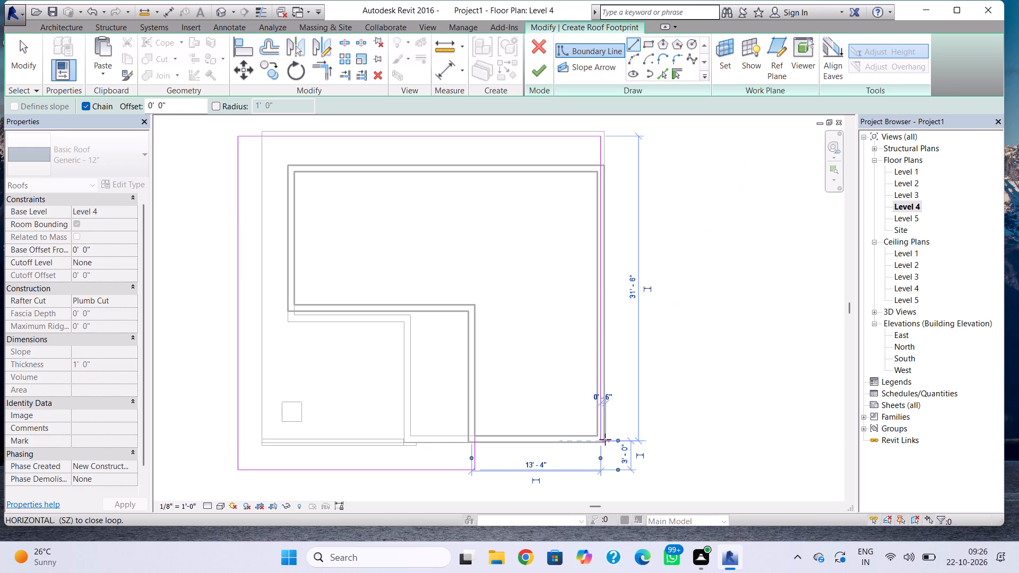
click(478, 441)
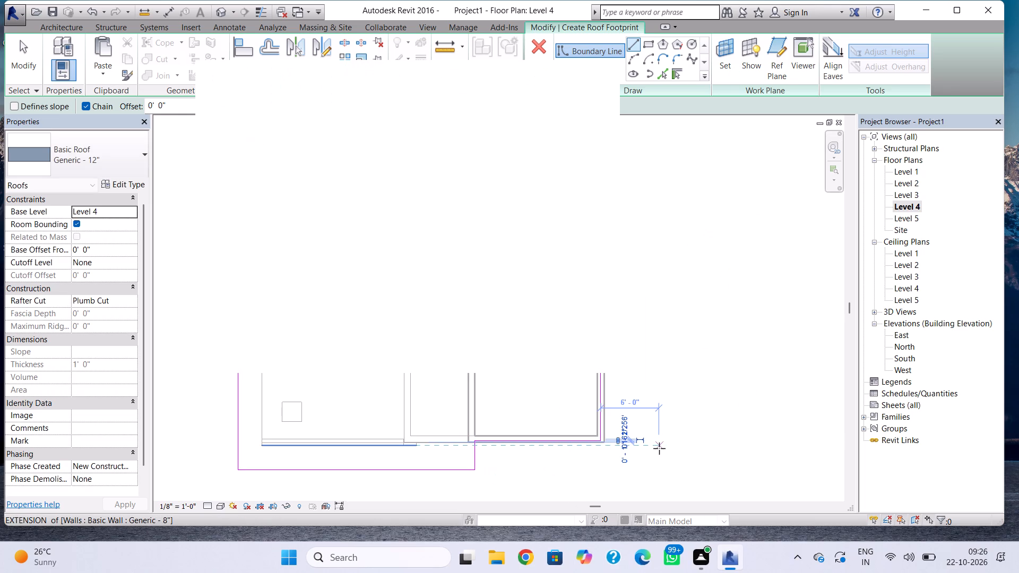
key(Escape)
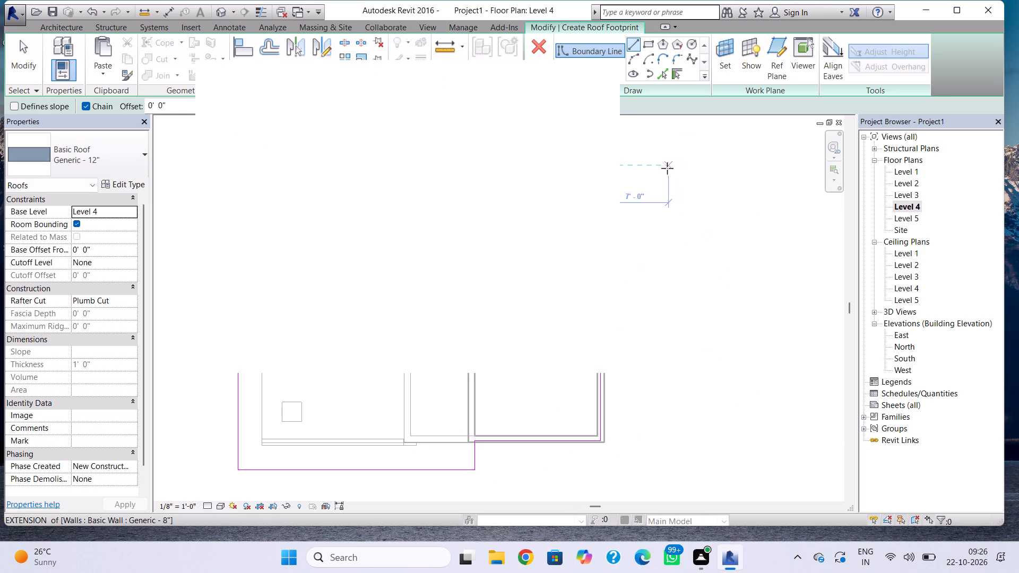
key(Escape)
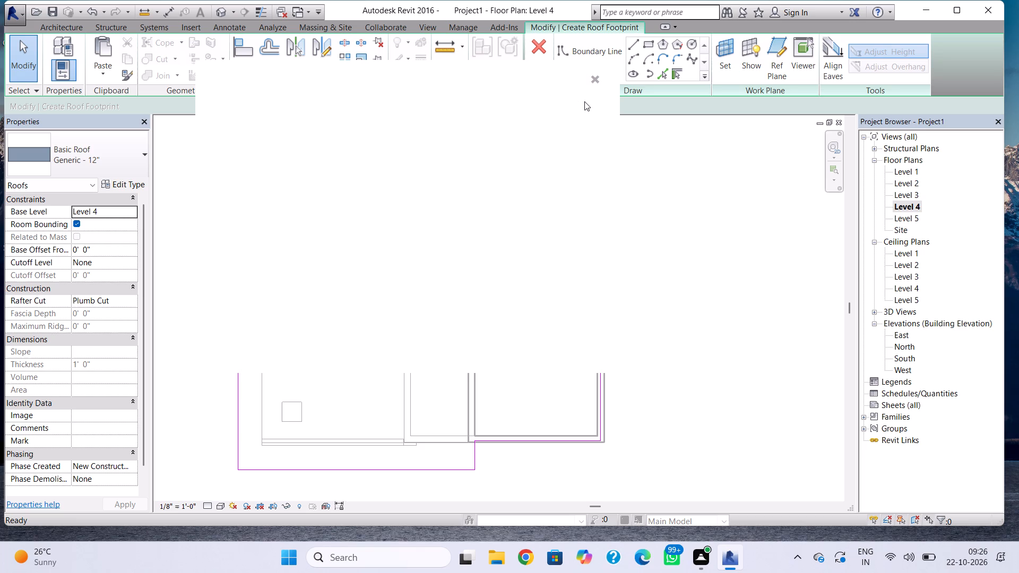
click(594, 80)
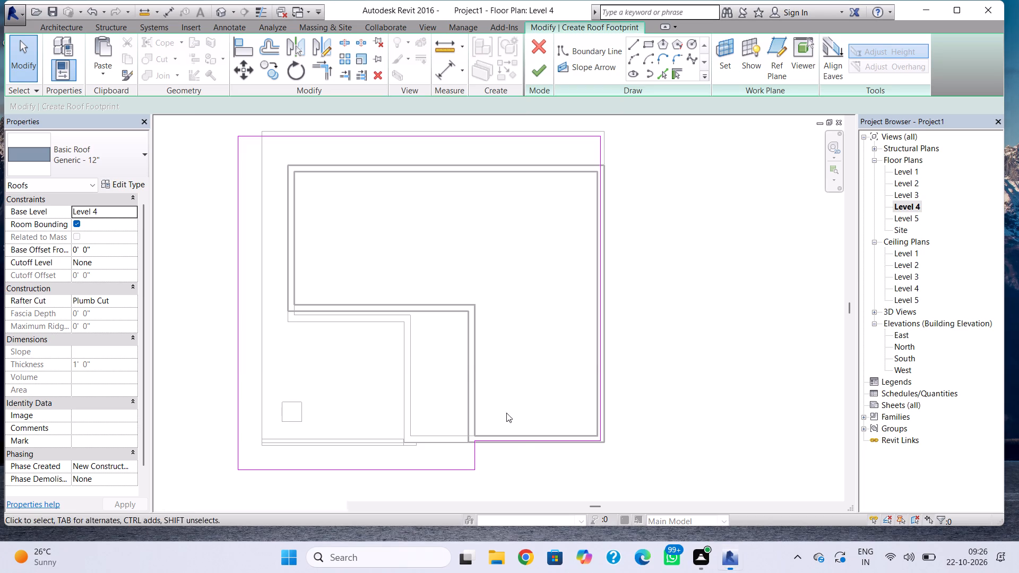
Nudge the roof boundary's short front edge and adjoining long side edge outward onto the outer faces of the walls.
scroll(515, 442, up, 8)
click(517, 438)
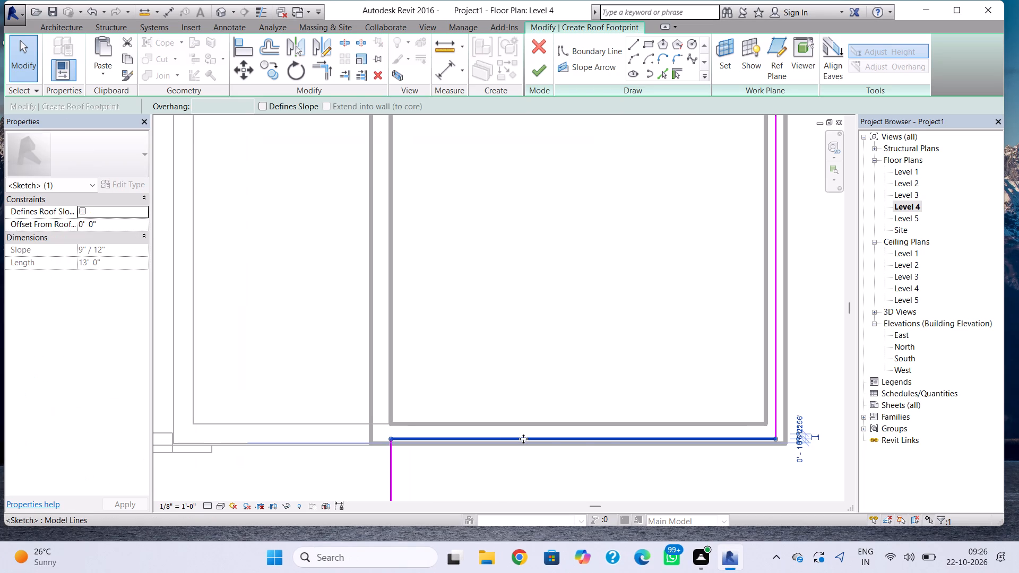
key(Down)
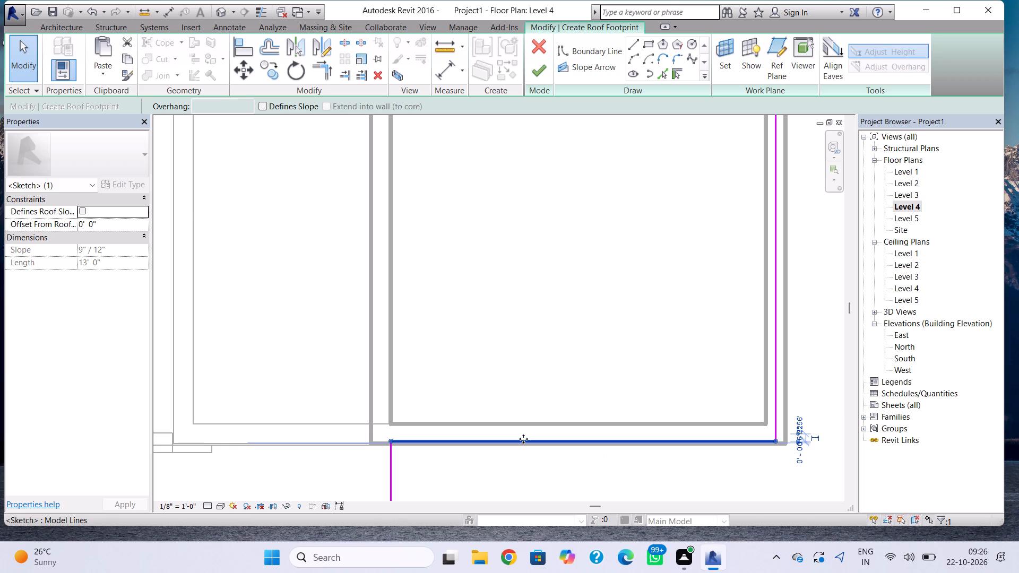
key(Down)
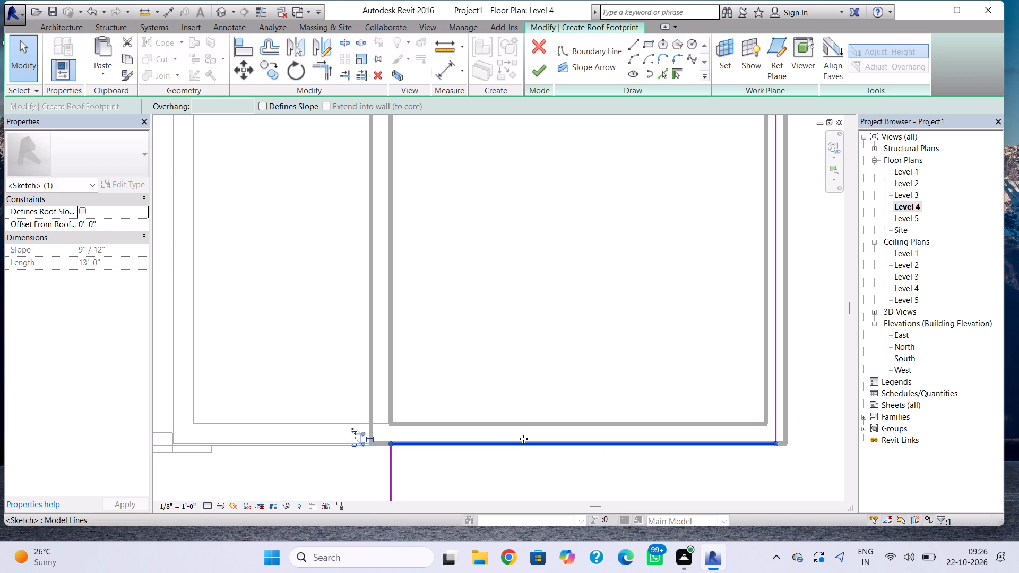
click(778, 394)
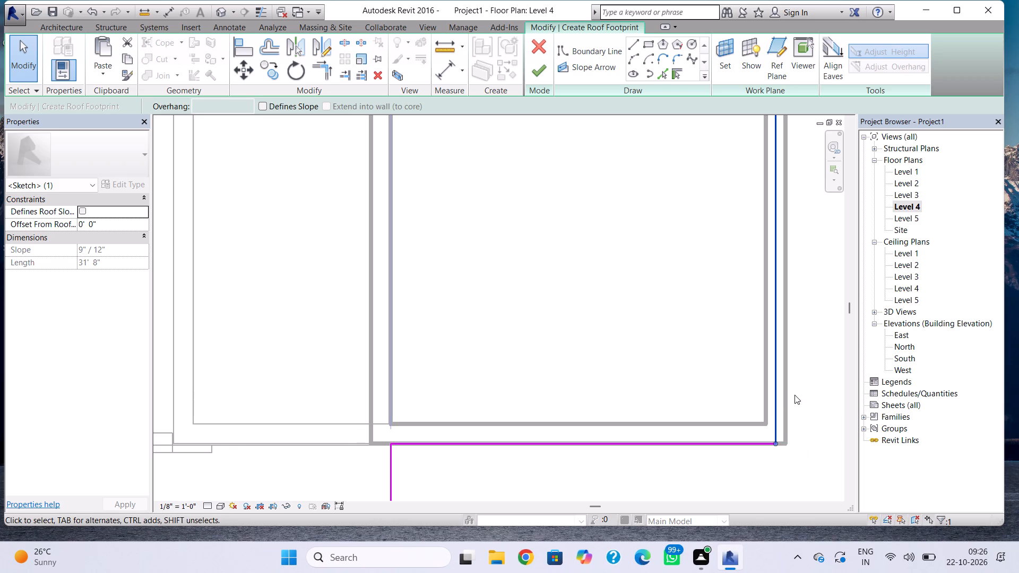
key(Right)
key(Right)
key(Right)
key(Right)
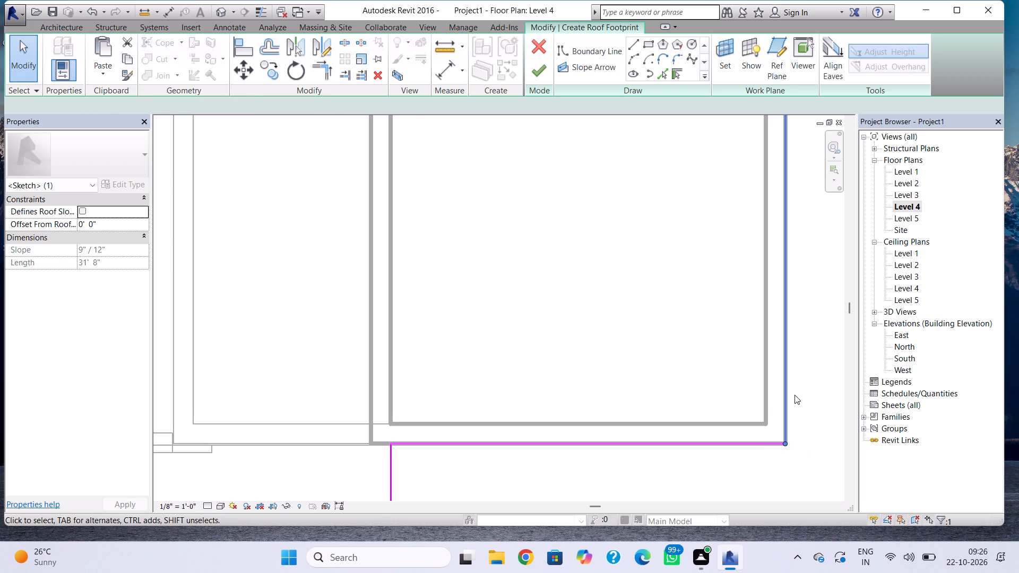
Finish the Level 4 roof sketch and try to attach the highlighted walls to the roof.
scroll(770, 403, down, 4)
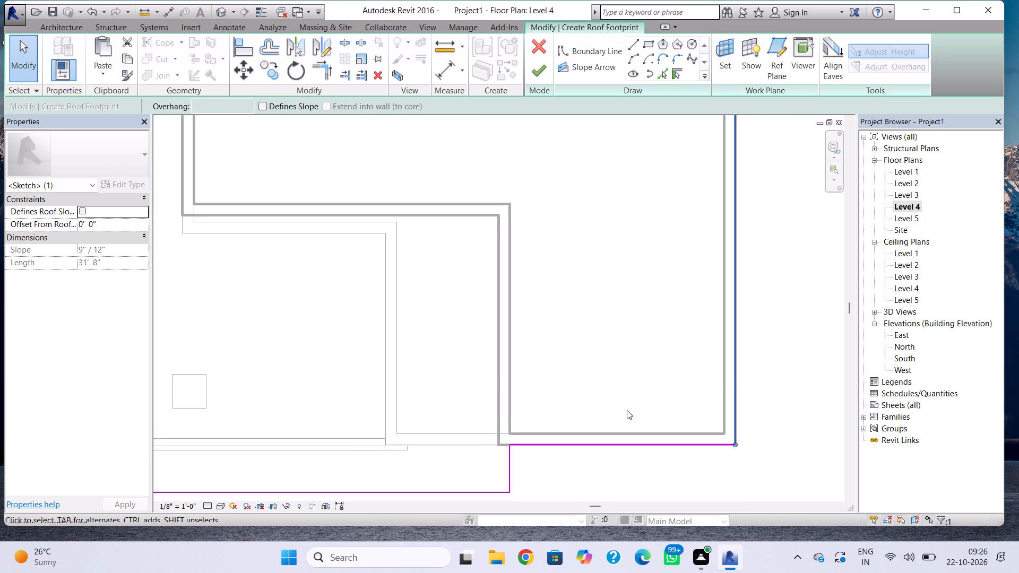
scroll(661, 307, down, 7)
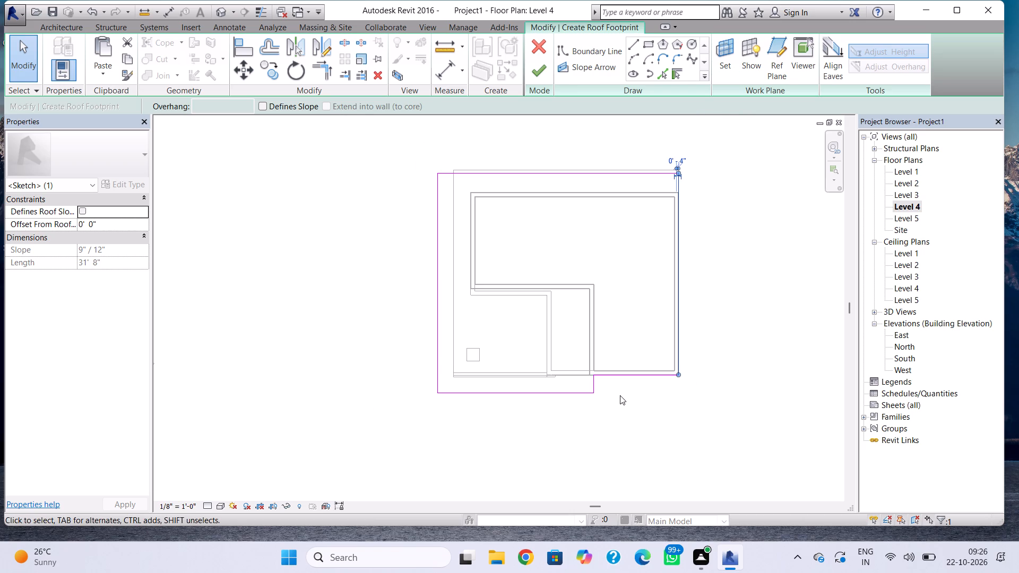
click(547, 72)
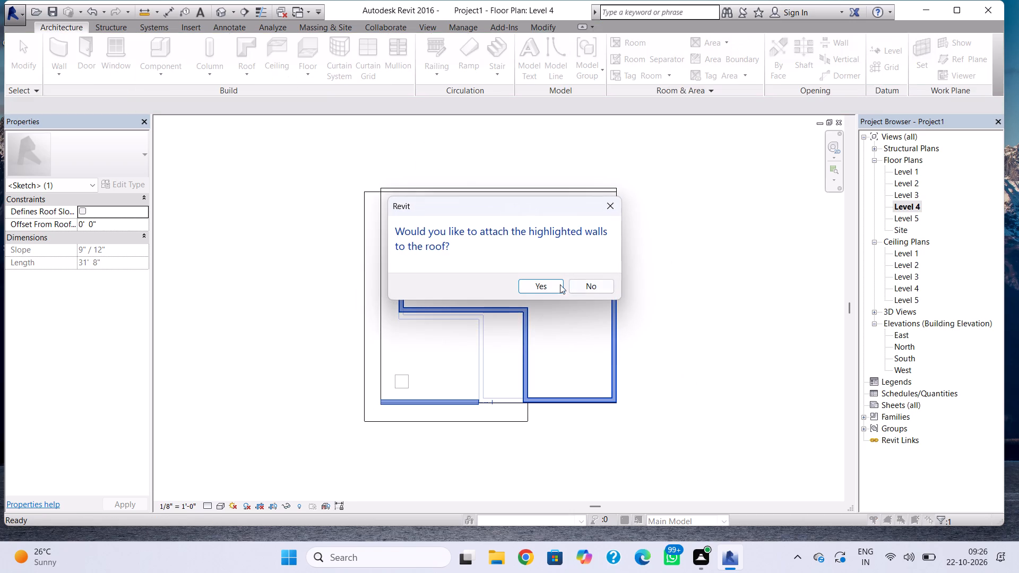
click(530, 292)
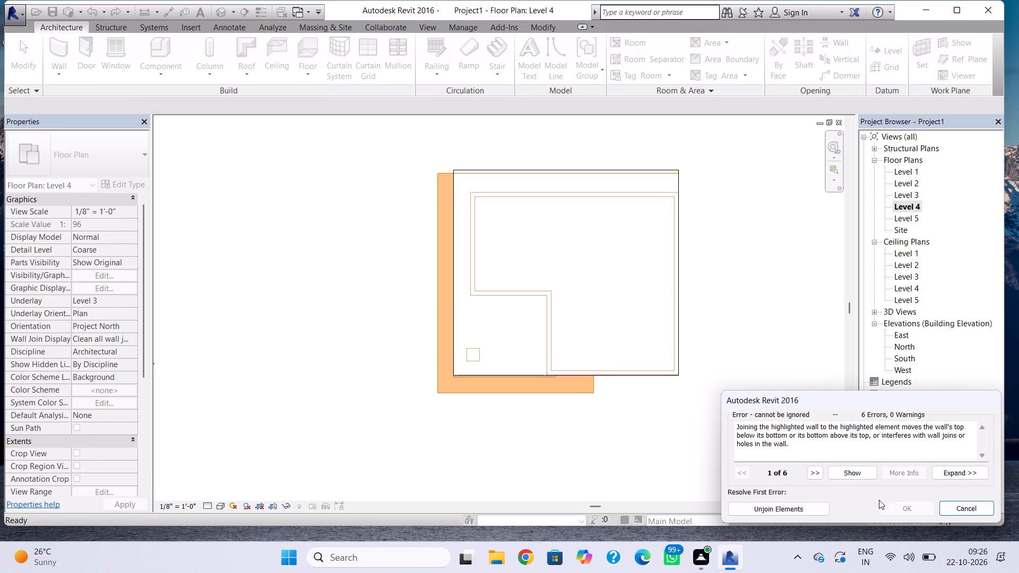
click(993, 509)
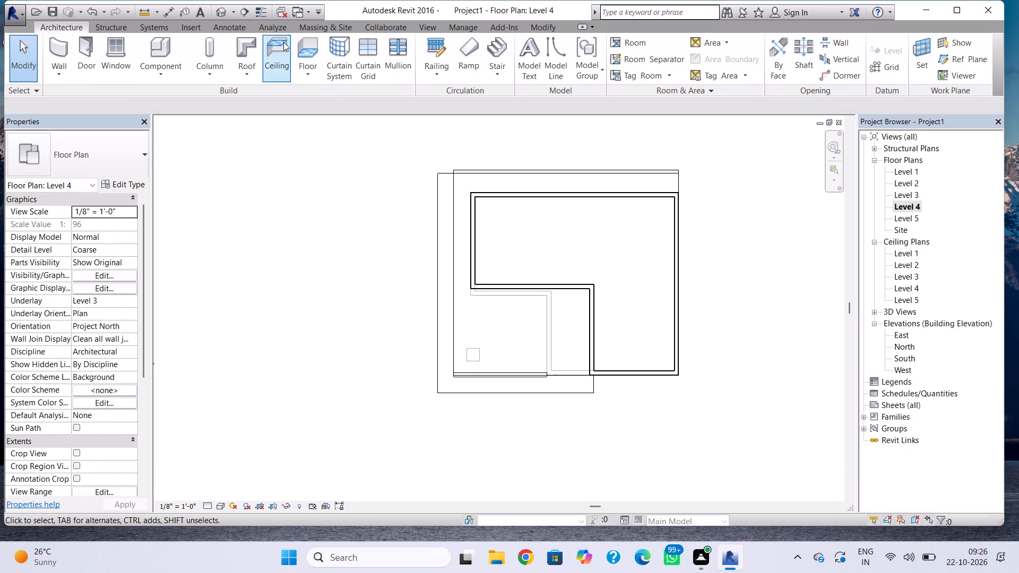
Save the project as REVIT INTERNSHIP 7 in Documents while switching to the default 3D view.
click(223, 6)
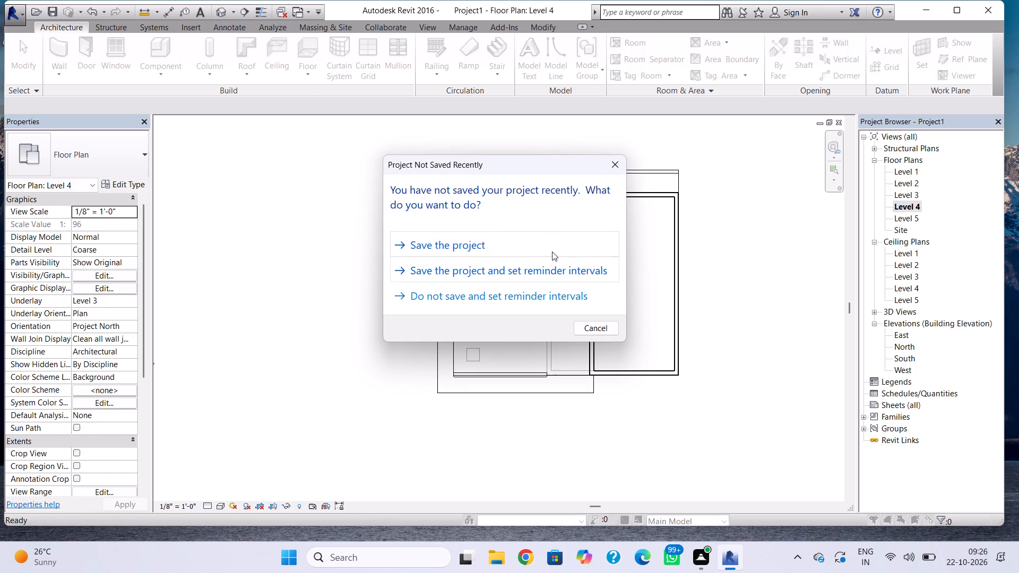
click(552, 251)
drag(493, 374, 348, 383)
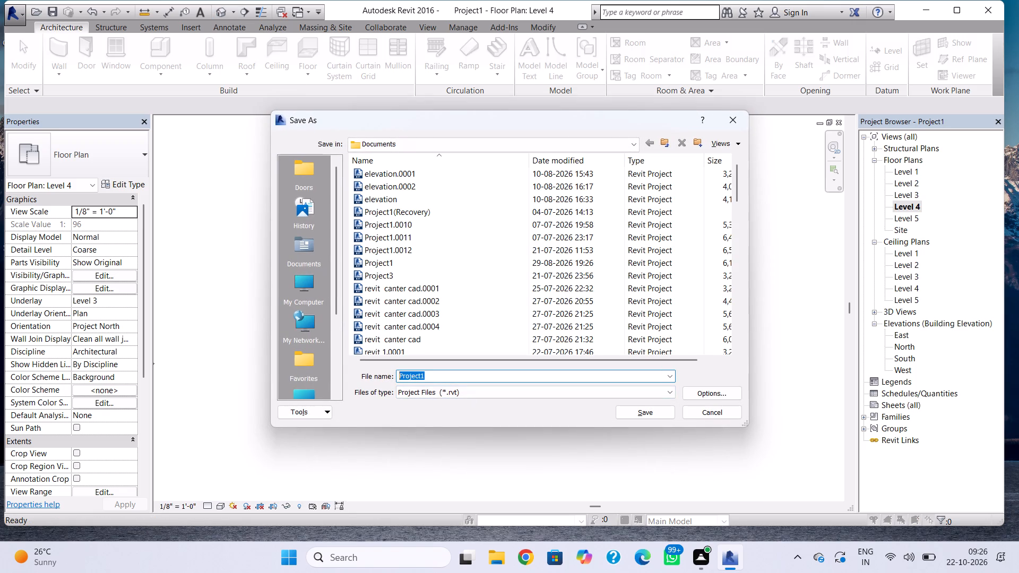
drag(348, 383, 344, 383)
key(BackSpace)
text(INTERNSHIP)
key(space)
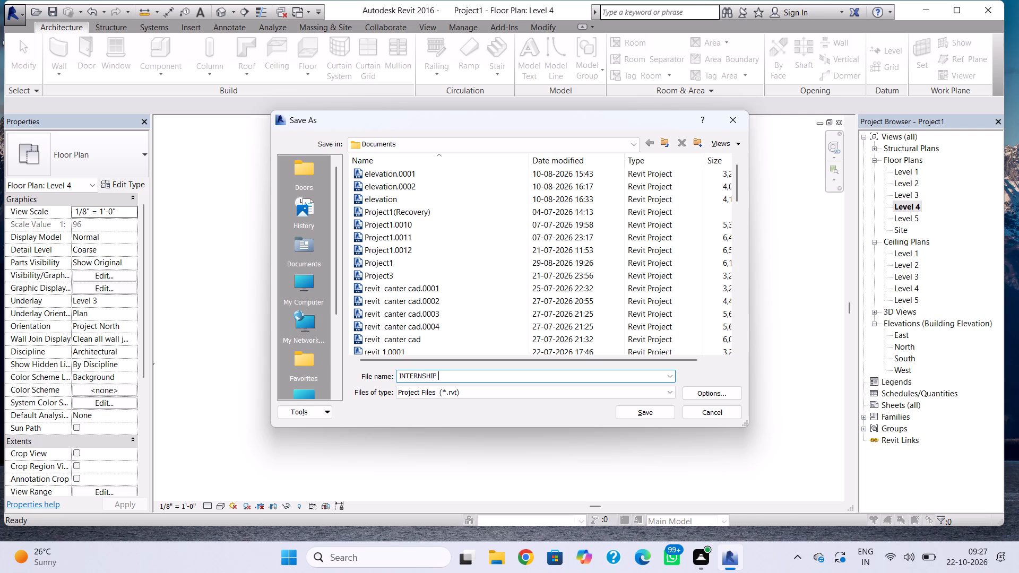
key(BackSpace)
key(BackSpace)
key(BackSpace)
key(BackSpace)
key(BackSpace)
key(BackSpace)
key(BackSpace)
key(BackSpace)
key(BackSpace)
key(BackSpace)
key(BackSpace)
key(BackSpace)
key(BackSpace)
key(BackSpace)
key(BackSpace)
text(REVIT)
key(space)
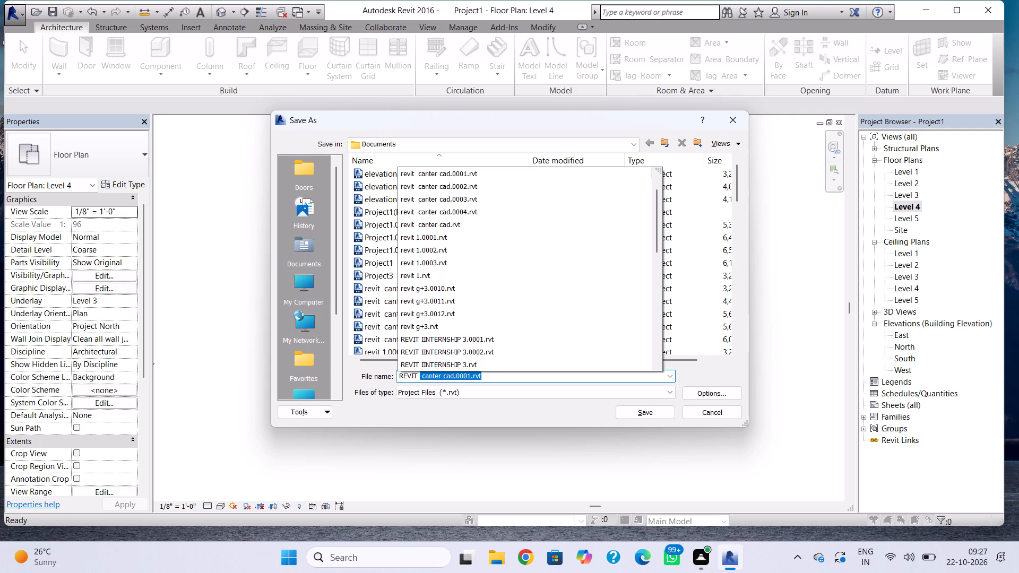
text(INTERNSHIP)
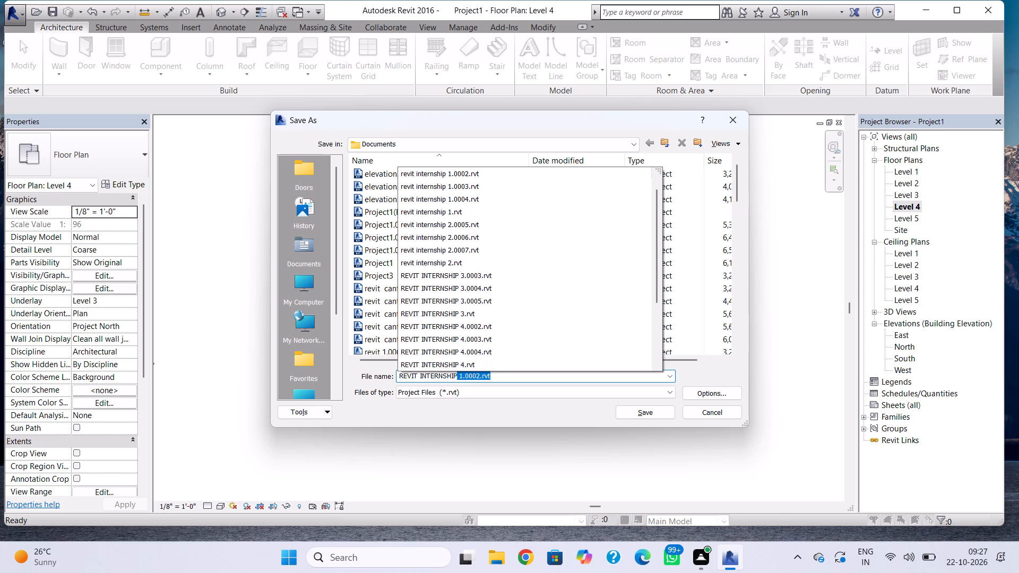
key(space)
key(6)
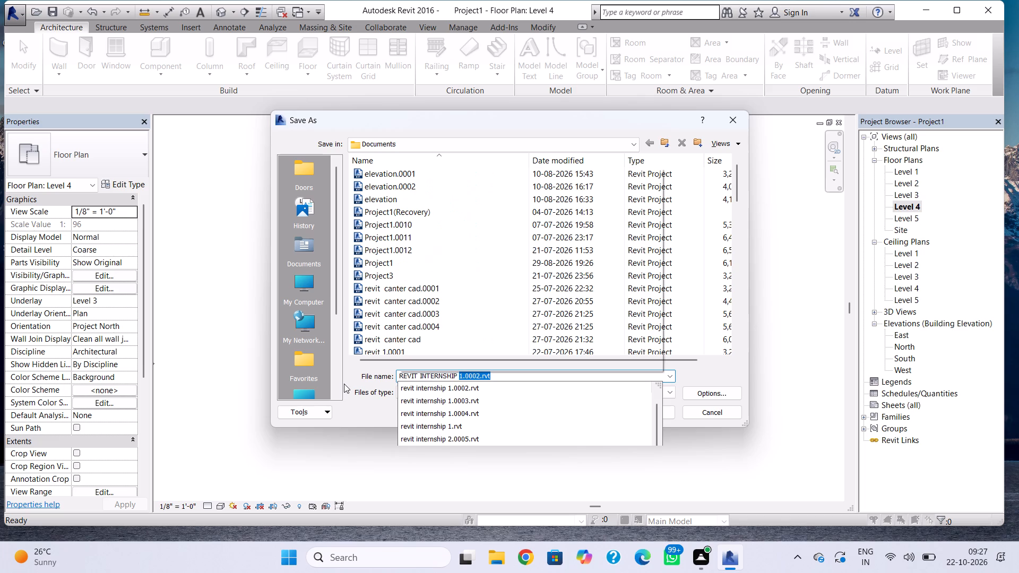
key(BackSpace)
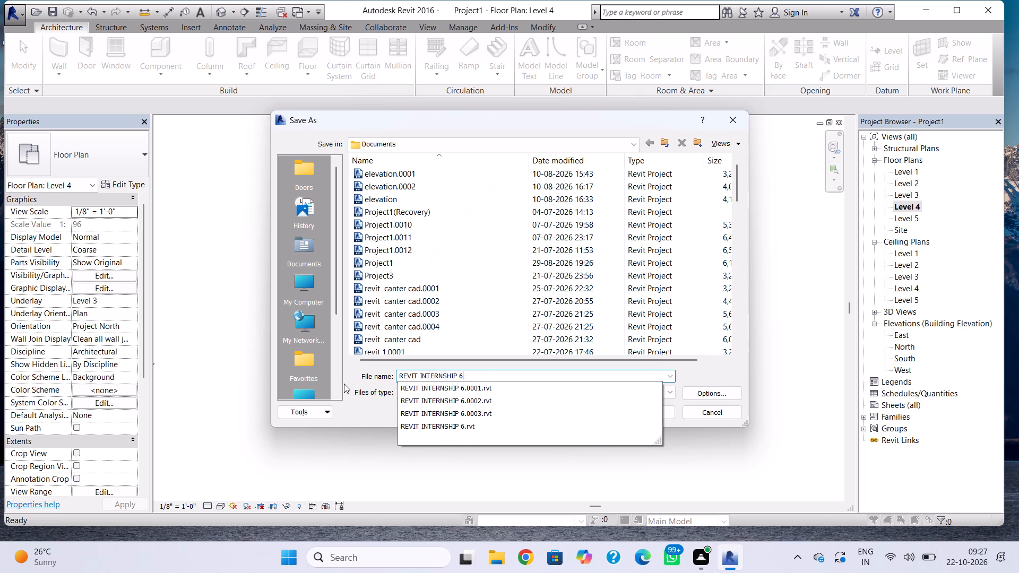
key(BackSpace)
key(7)
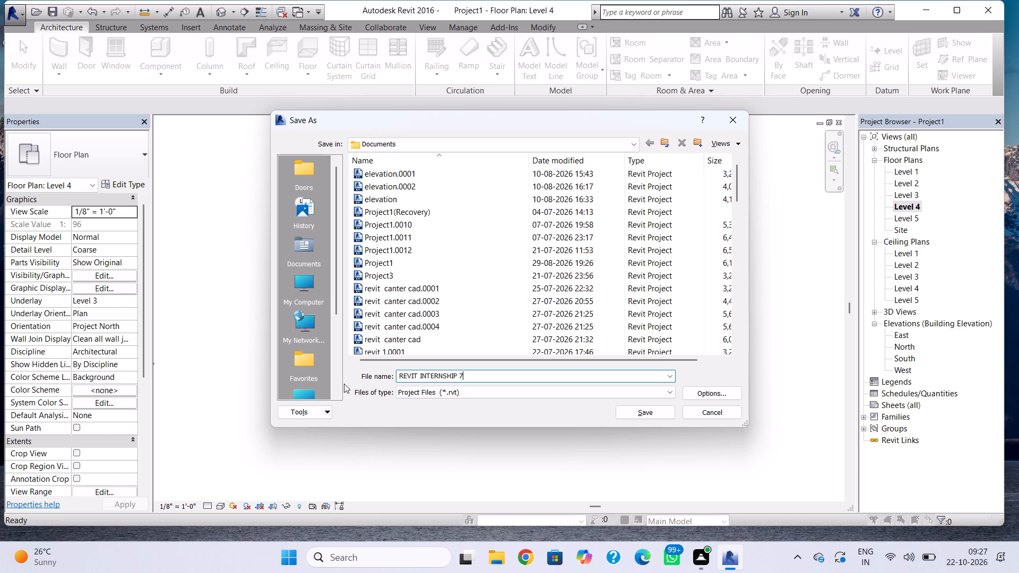
scroll(463, 435, down, 1)
click(662, 414)
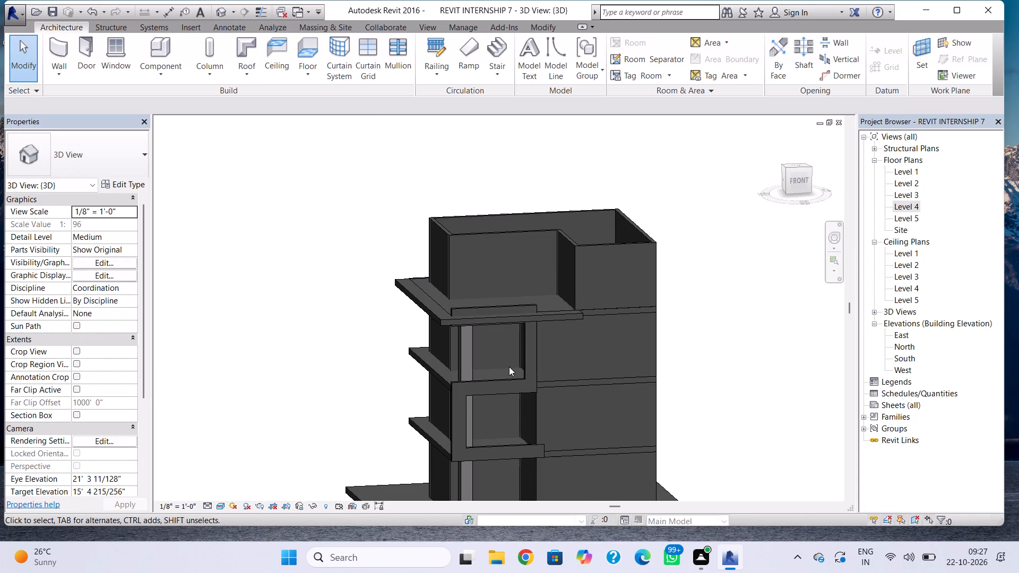
Set the base level of the projecting stepped roof to Level 5.
scroll(514, 312, up, 5)
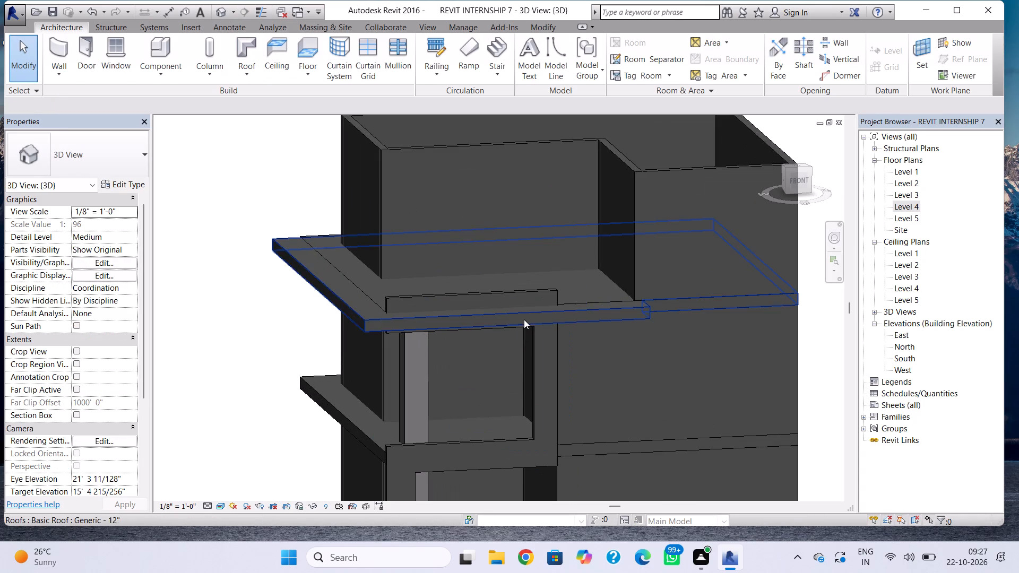
click(524, 319)
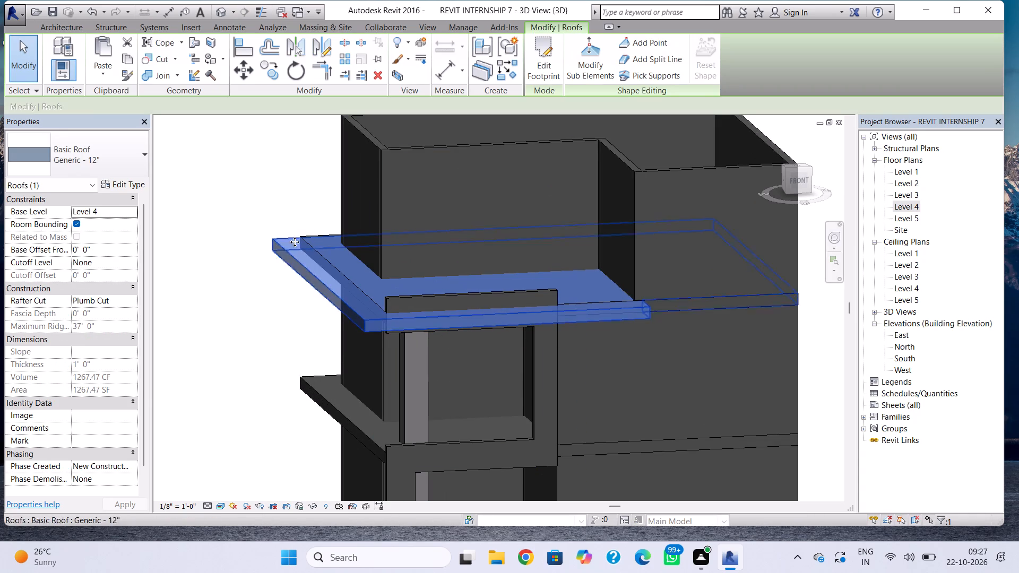
click(115, 212)
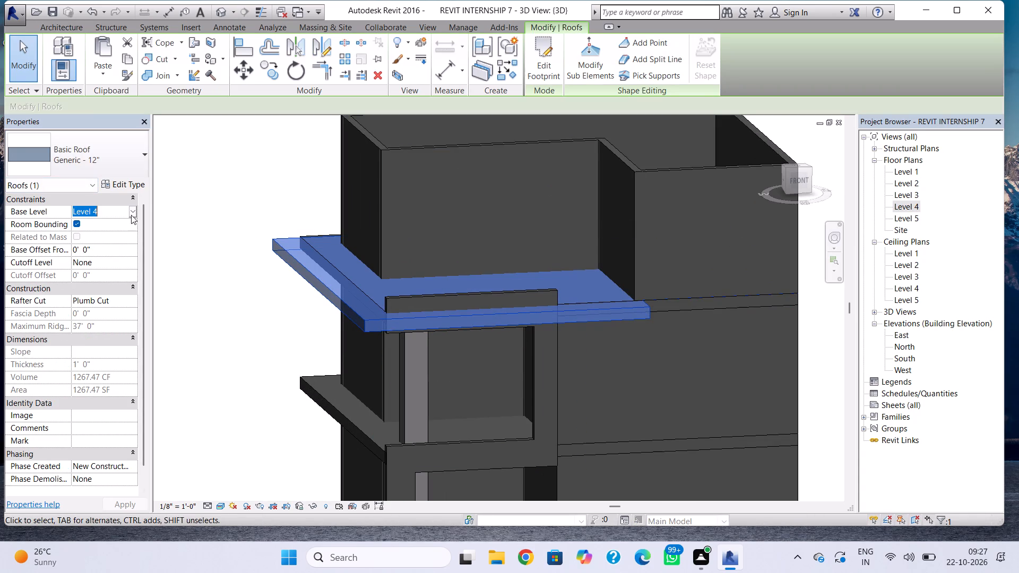
click(132, 215)
click(96, 260)
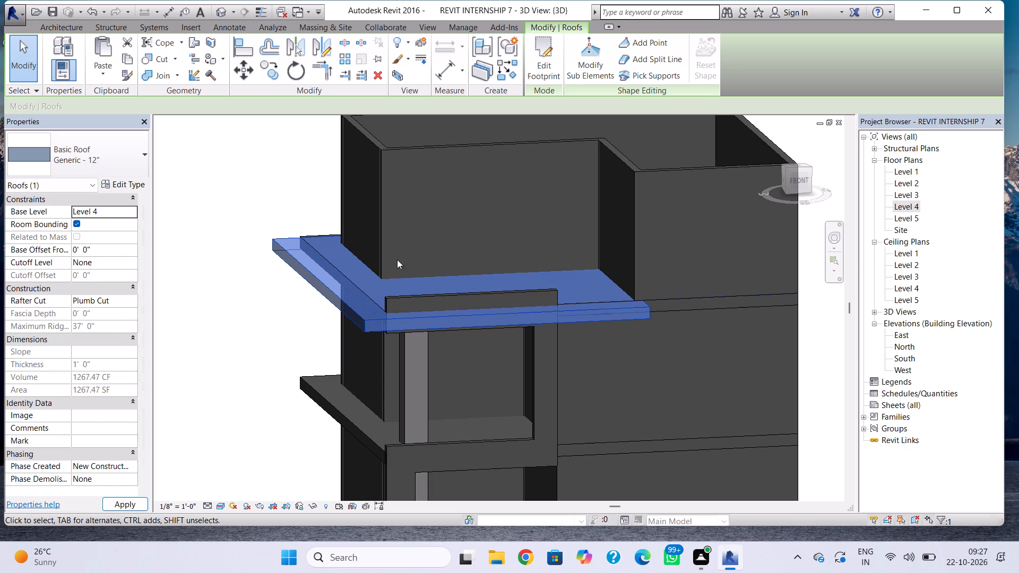
click(123, 214)
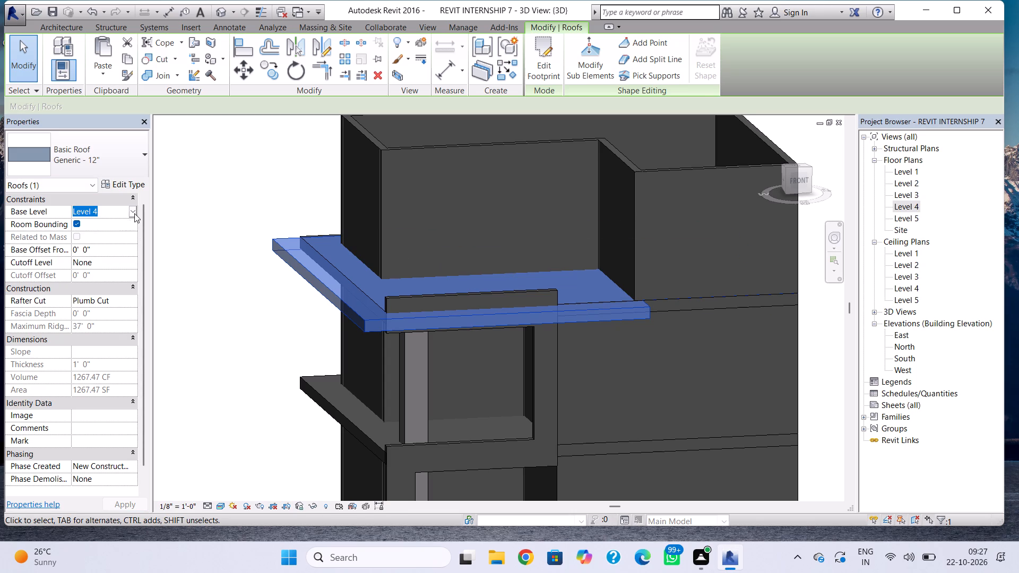
click(134, 213)
click(96, 265)
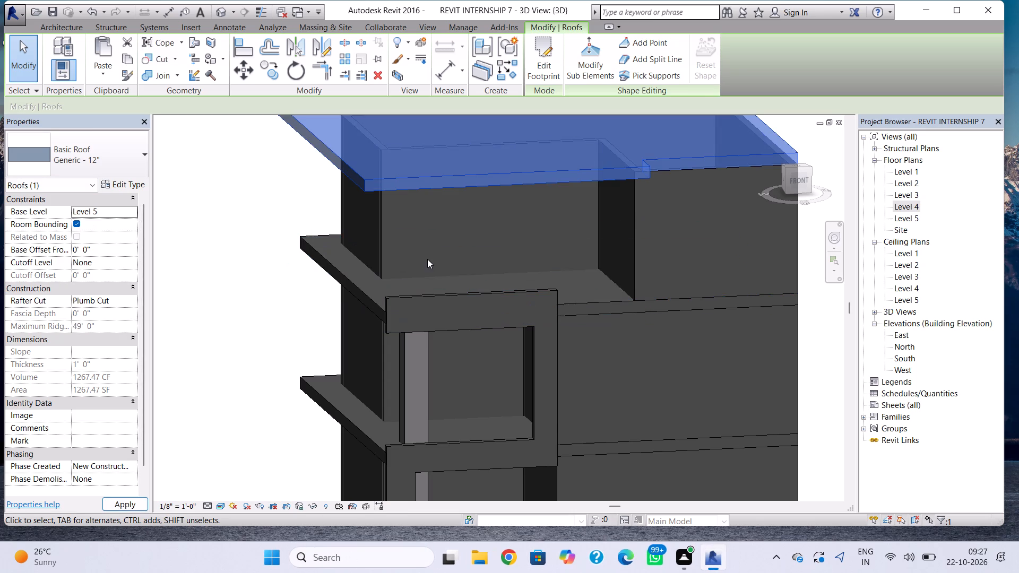
key(Escape)
scroll(386, 279, down, 1)
middle_drag(382, 321, 371, 388)
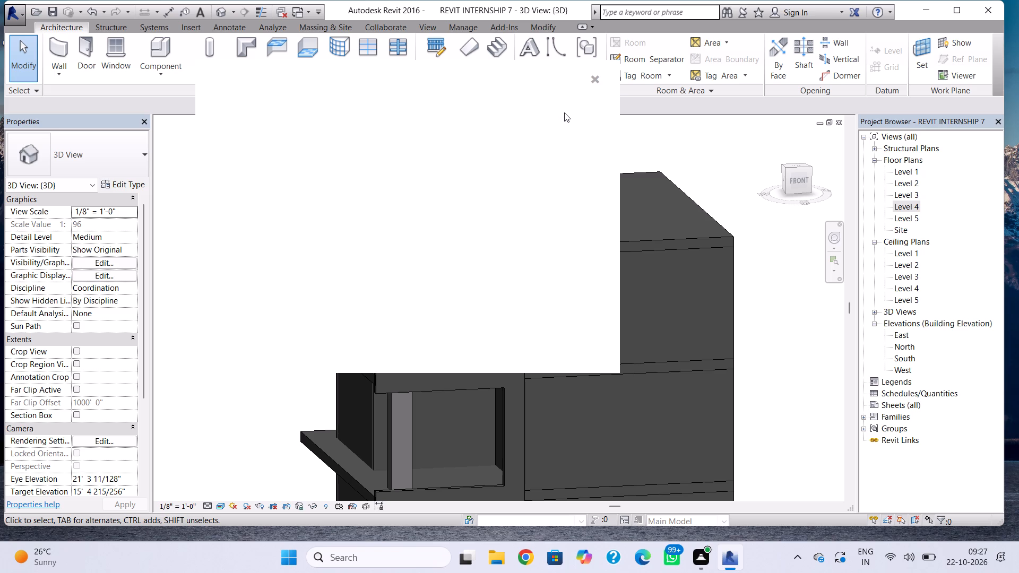
click(597, 81)
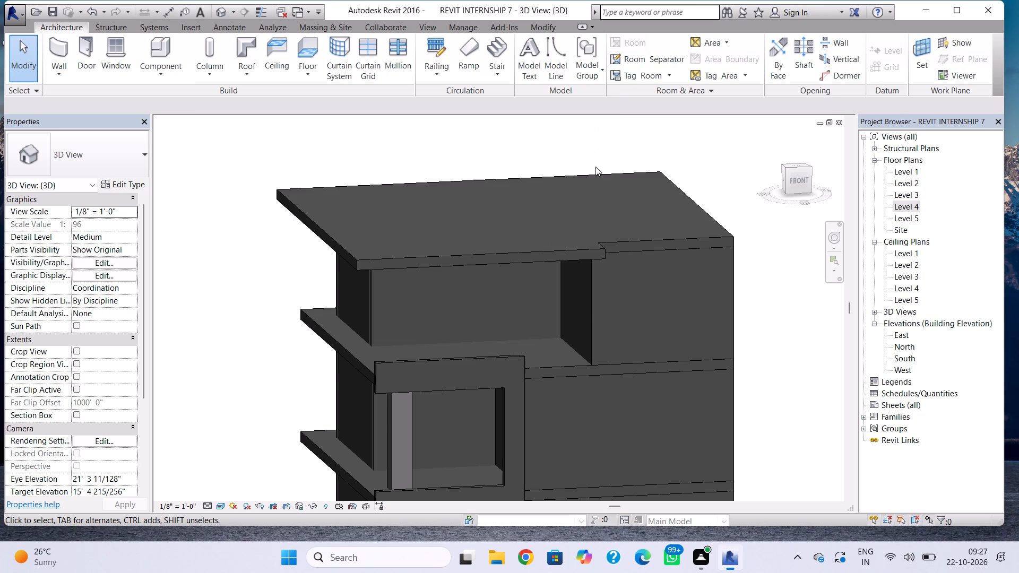
Edit the raised roof's footprint in the Level 4 plan and nudge its short front edge inward to the wall's inner face.
double_click(687, 233)
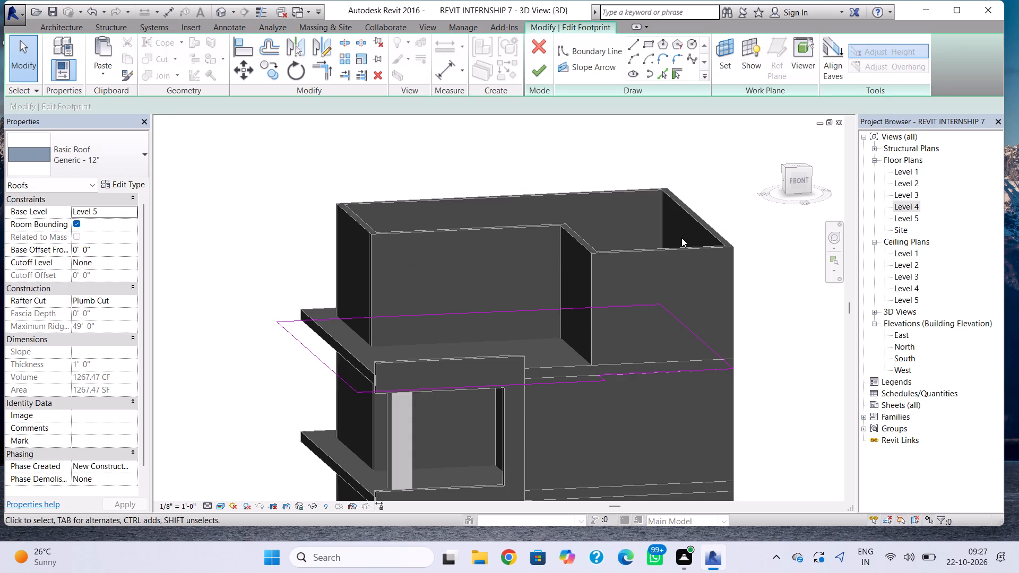
double_click(913, 207)
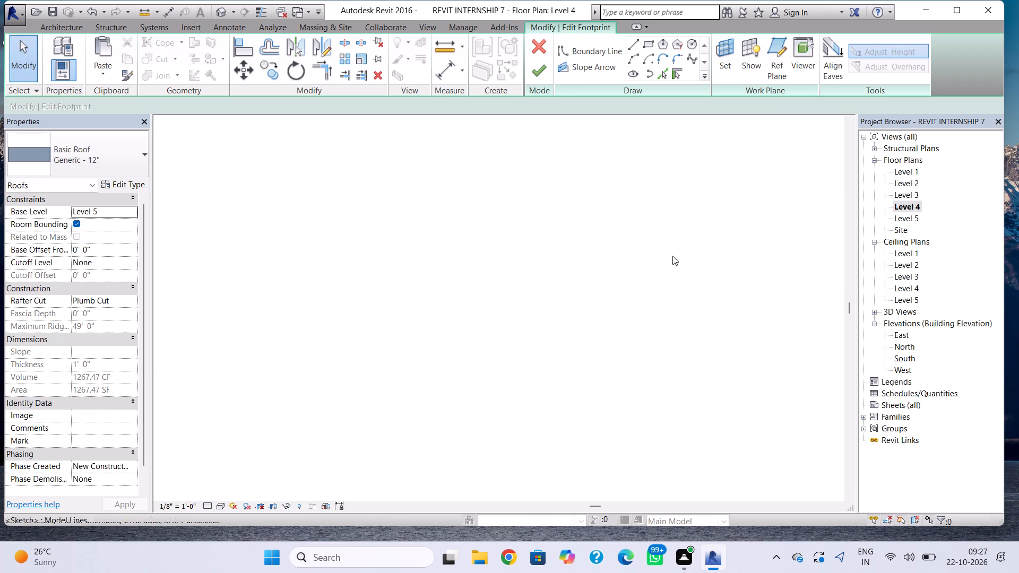
scroll(591, 311, up, 3)
scroll(620, 440, up, 6)
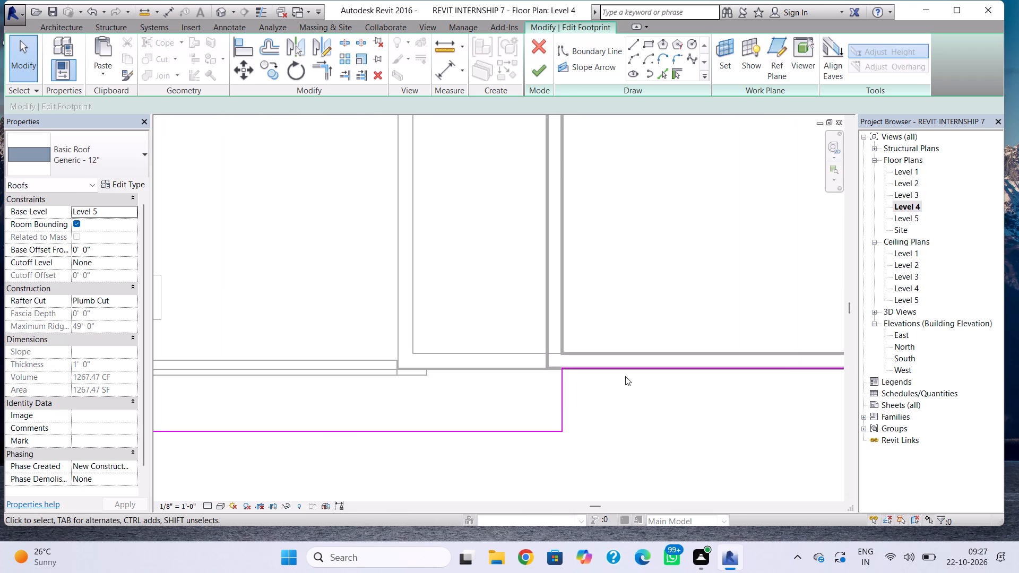
click(628, 370)
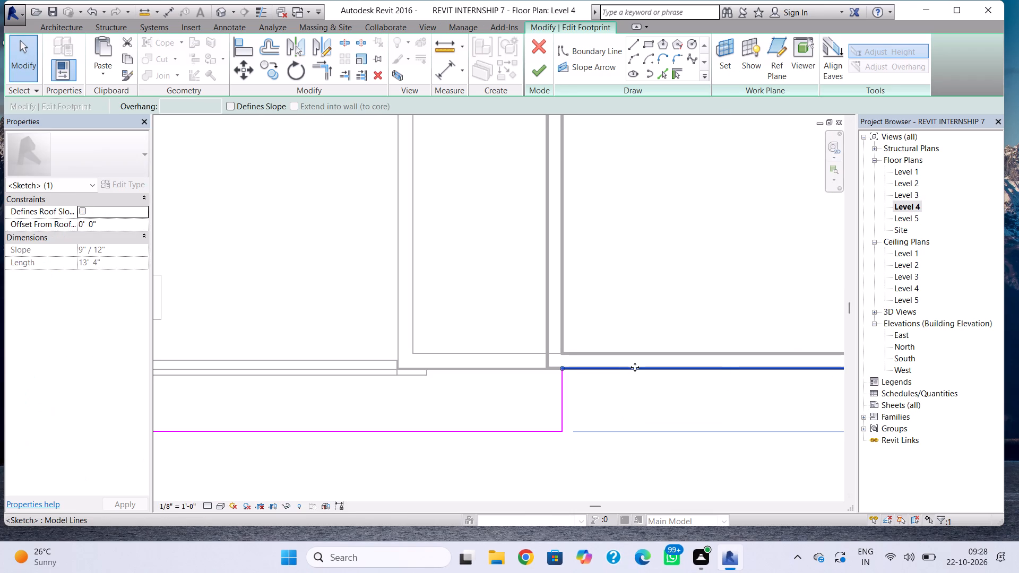
key(Up)
key(Up)
key(Up)
key(Up)
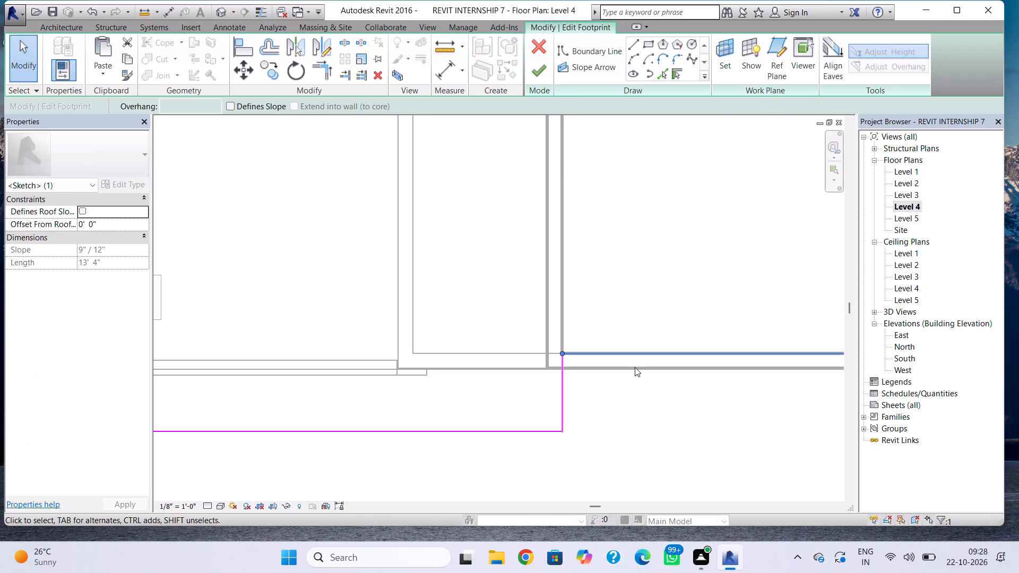
Nudge the roof footprint's long side edge inward to the wall's inner face and fine-tune the short front edge just inside the wall.
middle_drag(635, 367, 371, 372)
click(600, 311)
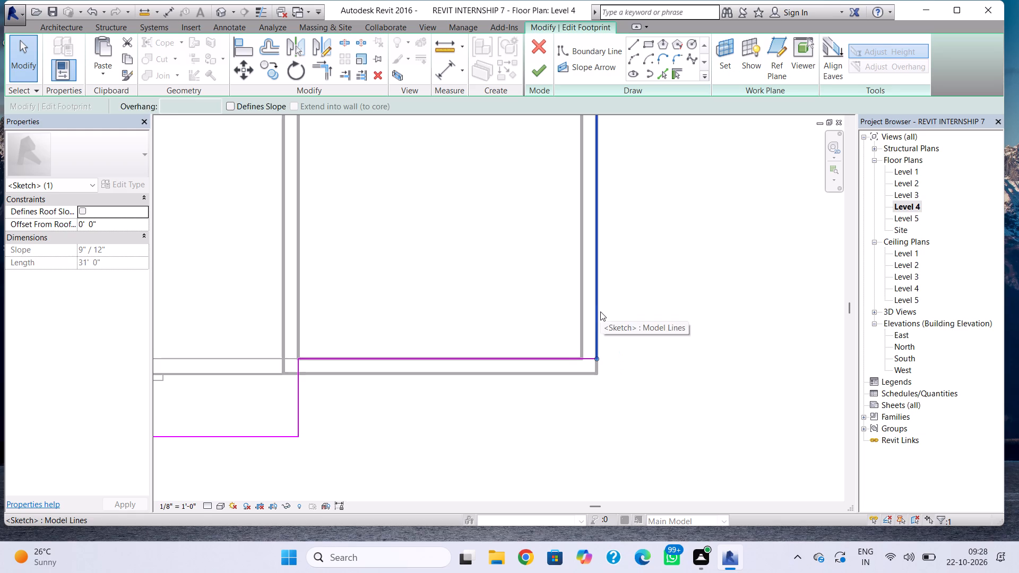
key(Left)
key(Left)
key(Left)
key(Left)
key(Left)
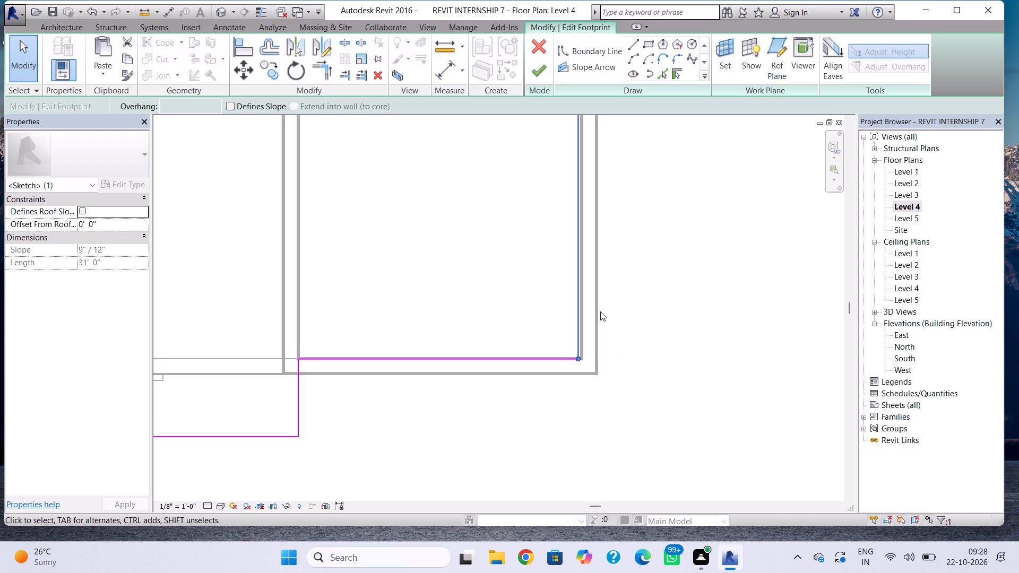
scroll(533, 326, up, 6)
key(Up)
key(Up)
key(Up)
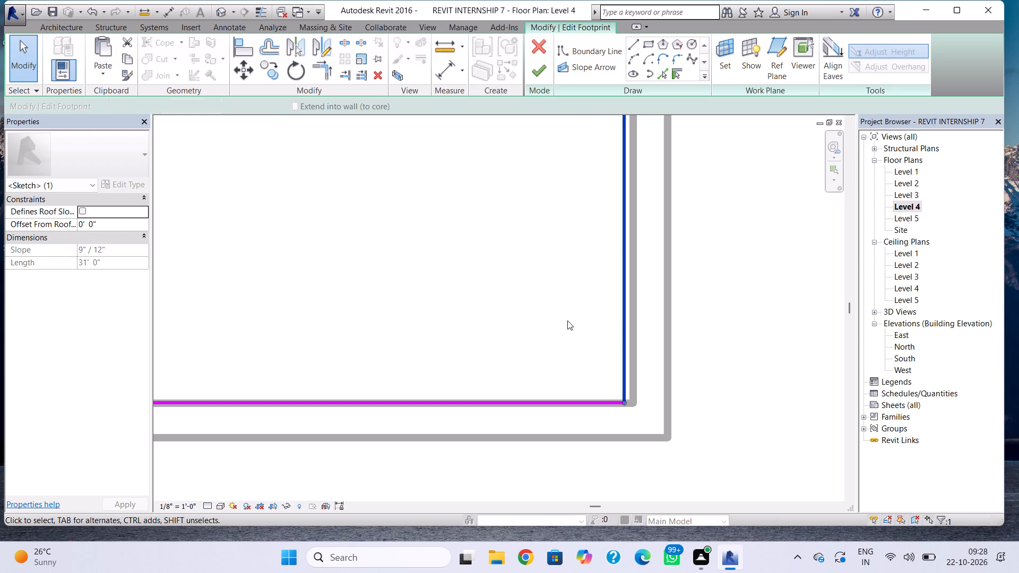
key(Right)
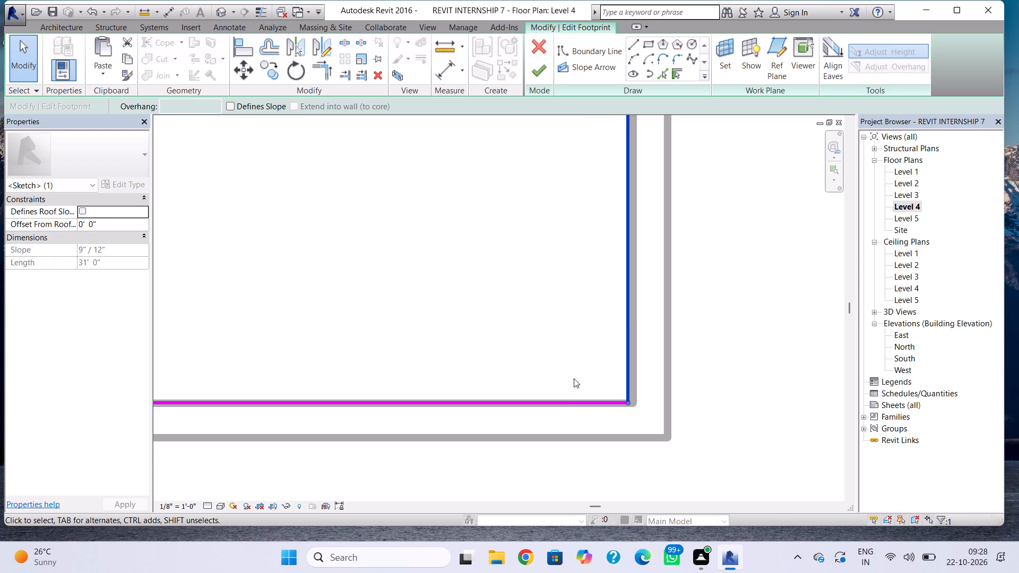
click(550, 403)
key(Up)
key(Up)
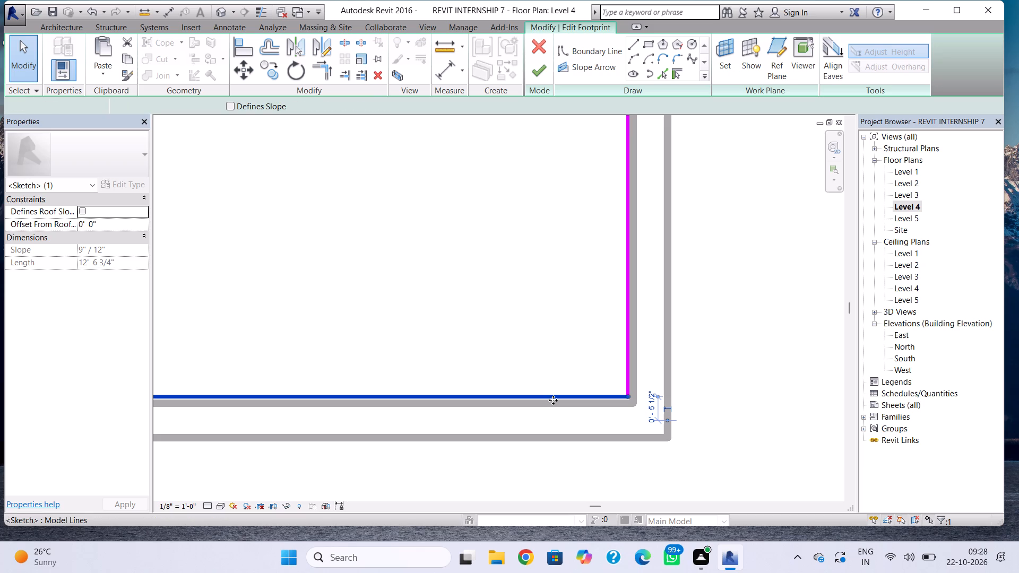
key(Down)
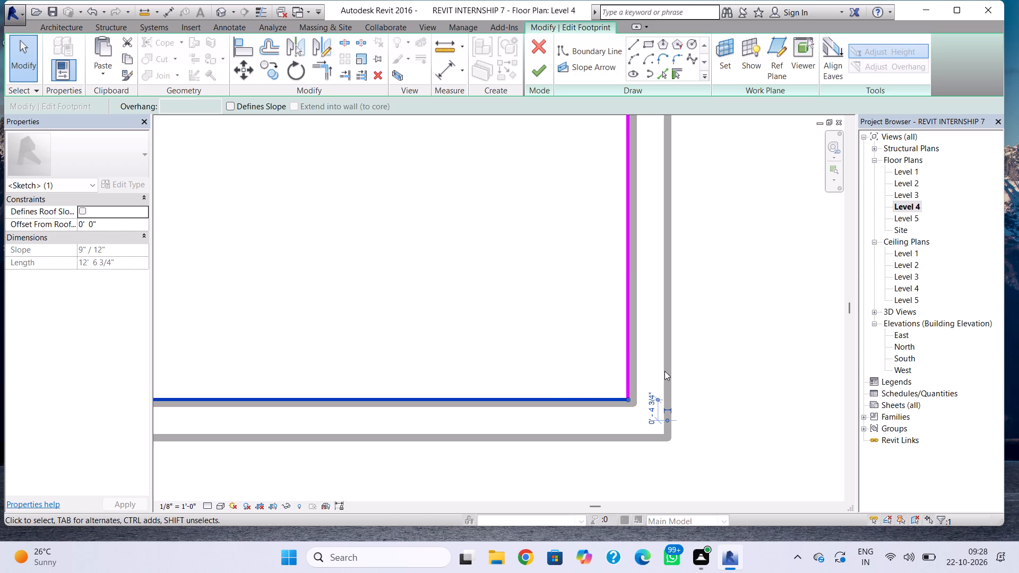
Finish the roof footprint edit and attach the highlighted walls to the roof.
click(530, 77)
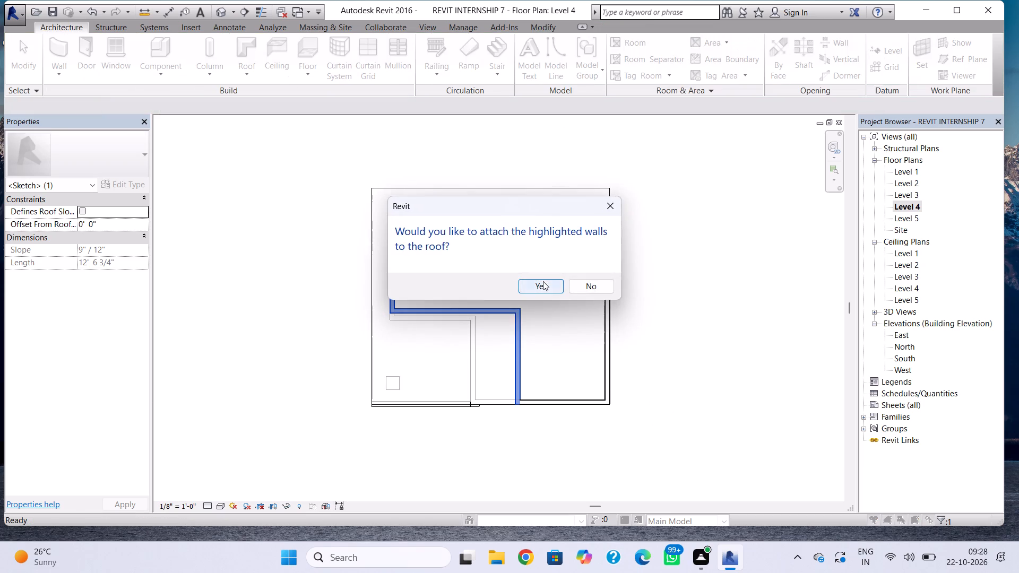
click(543, 281)
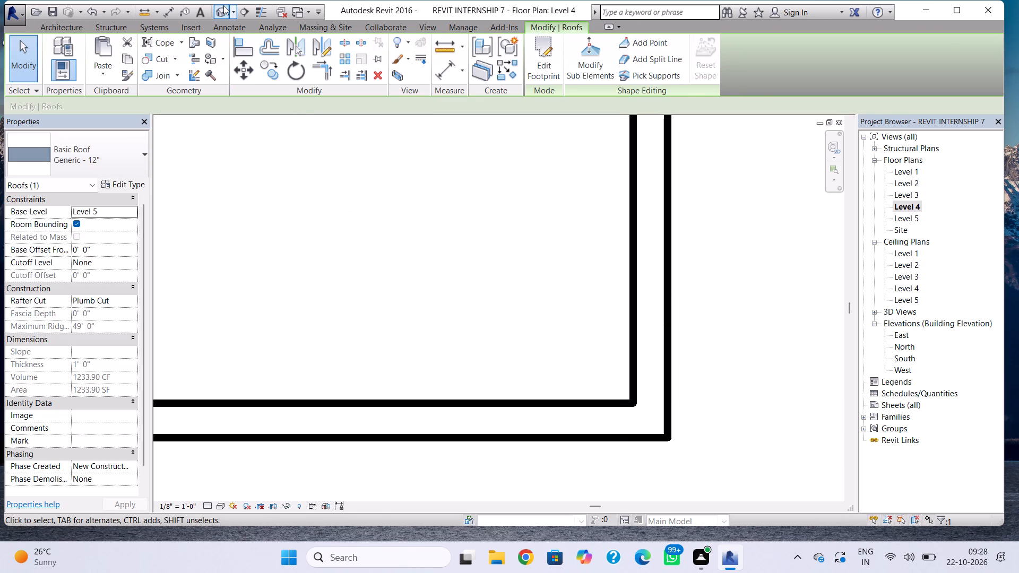
In the 3D view, stretch the top of the short front Level 4 wall up to the roof's top surface.
click(223, 5)
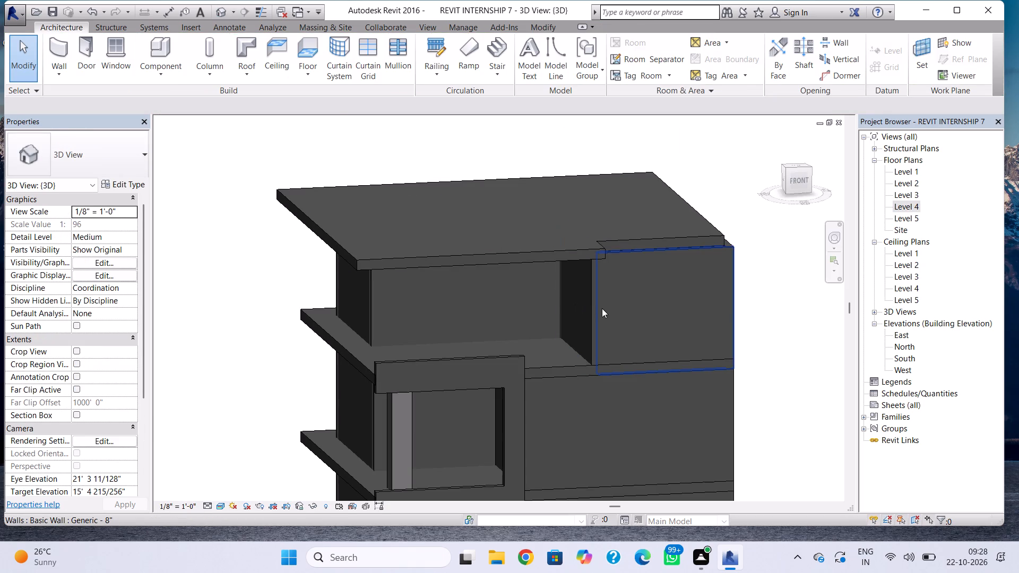
shift+right_drag(600, 308, 522, 386)
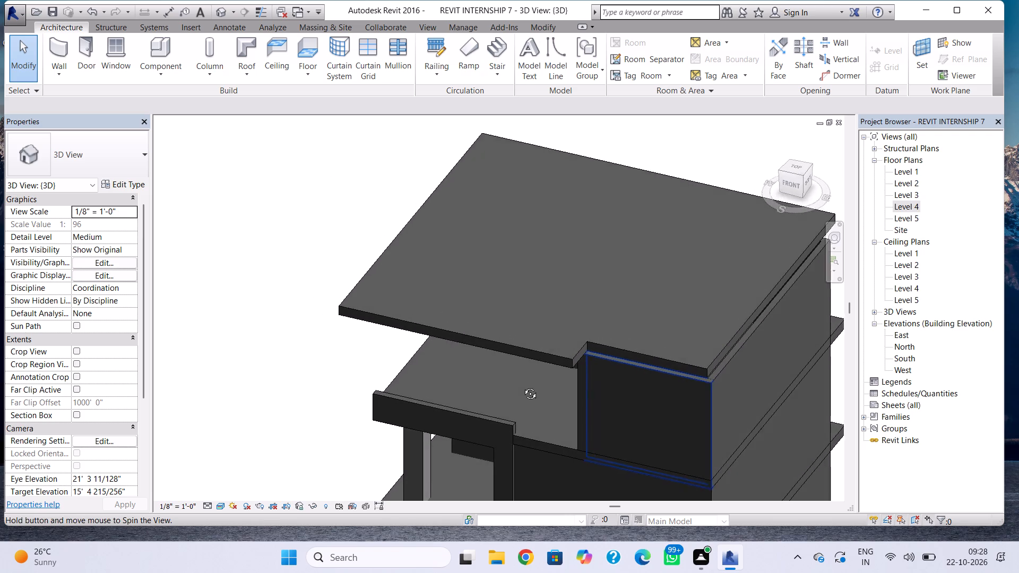
shift+right_drag(522, 386, 531, 383)
click(634, 349)
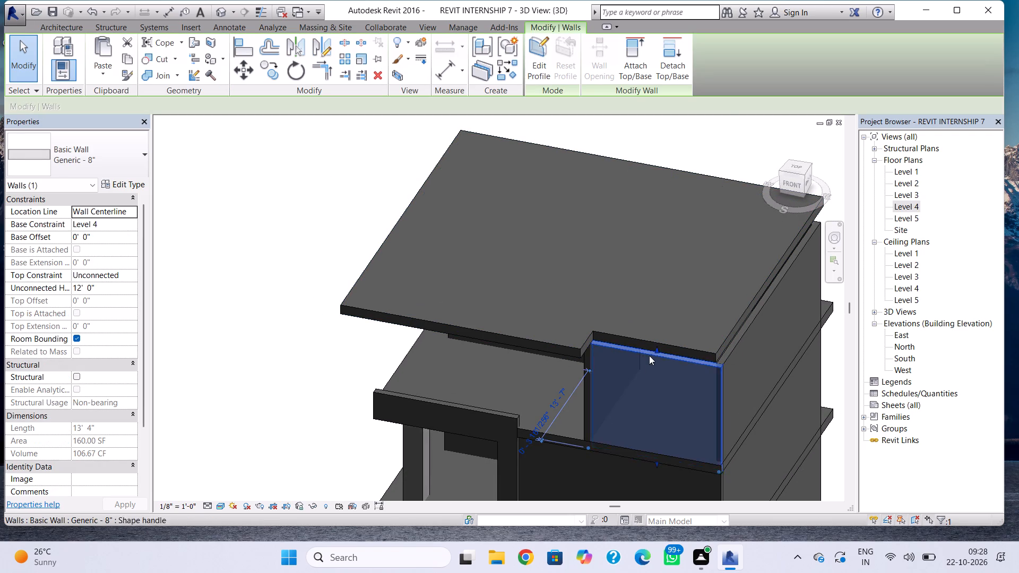
scroll(649, 357, up, 7)
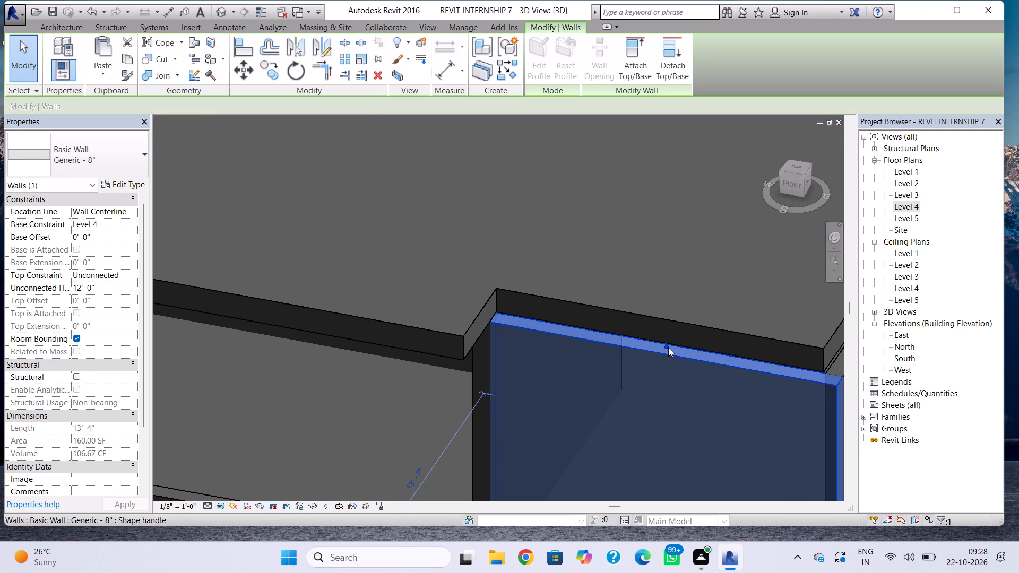
drag(666, 345, 666, 328)
key(Escape)
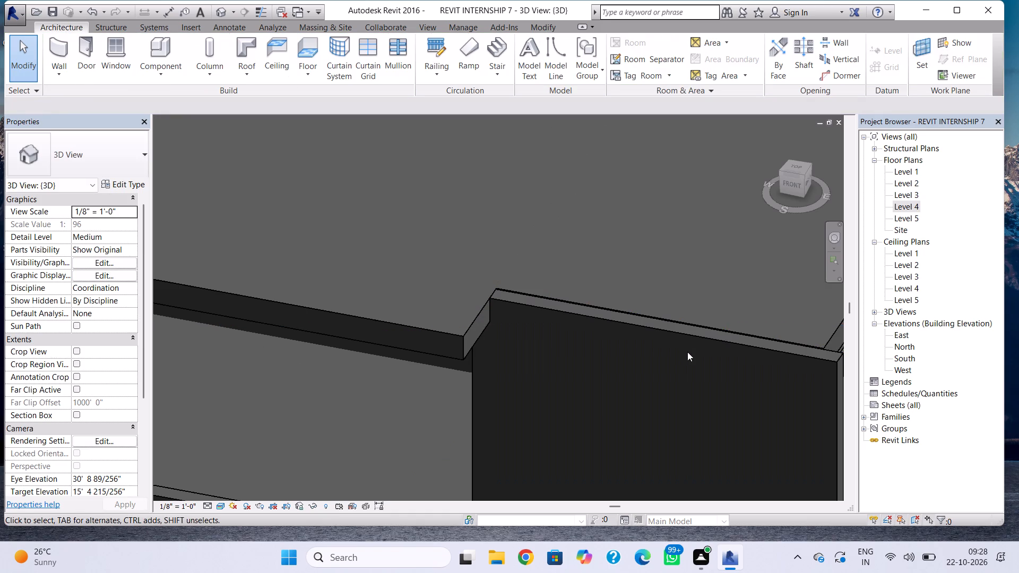
Stretch the top of the adjoining 28' long side wall on Level 4 up to the roof's top surface.
shift+right_drag(687, 353, 559, 298)
scroll(559, 343, down, 4)
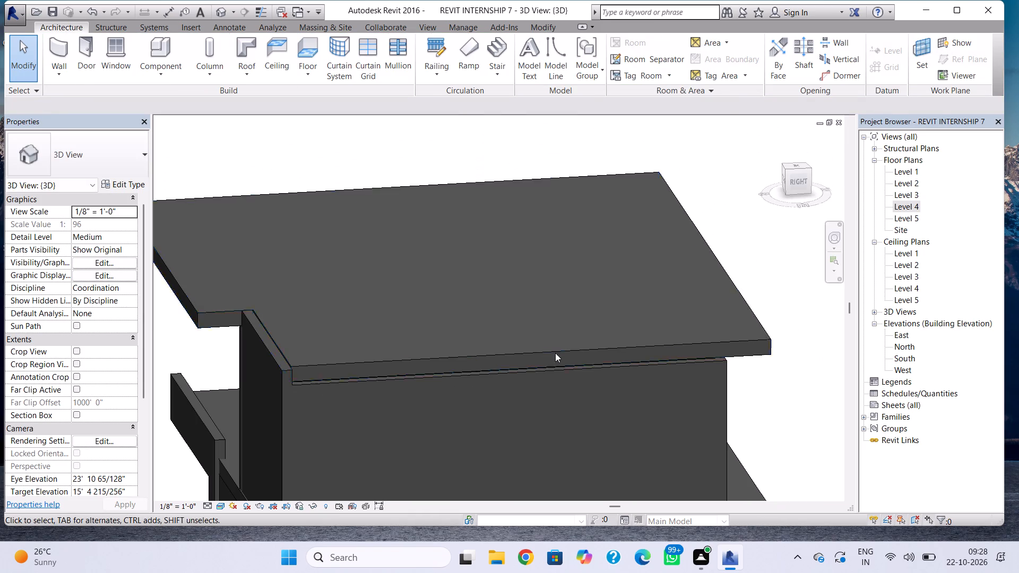
click(545, 374)
scroll(520, 370, up, 3)
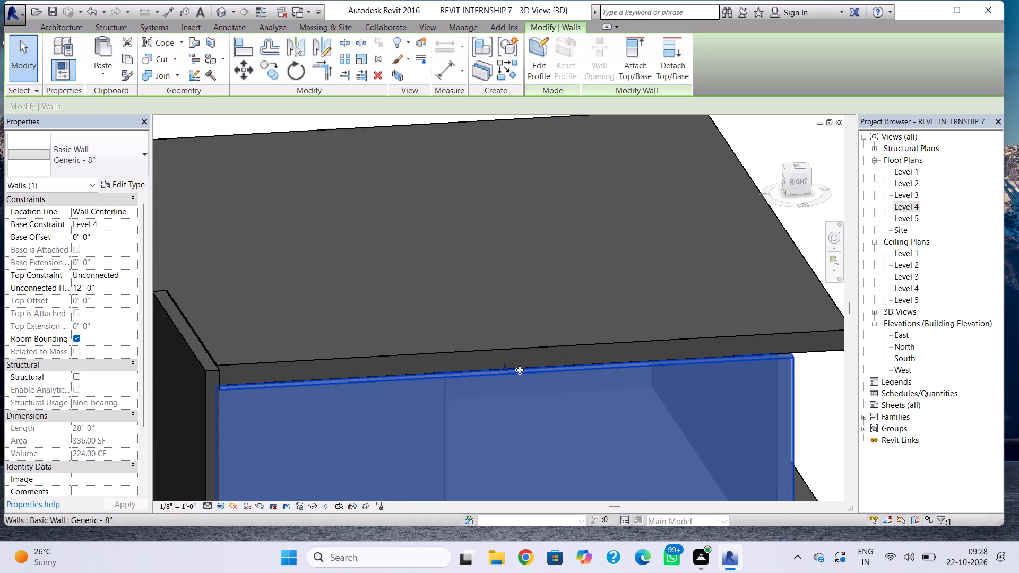
drag(503, 367, 508, 352)
key(Escape)
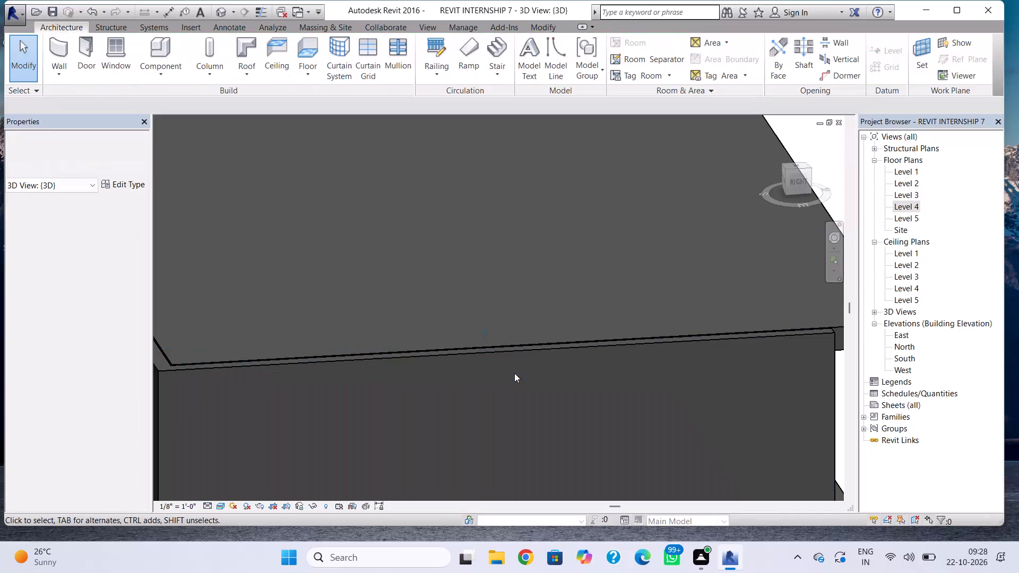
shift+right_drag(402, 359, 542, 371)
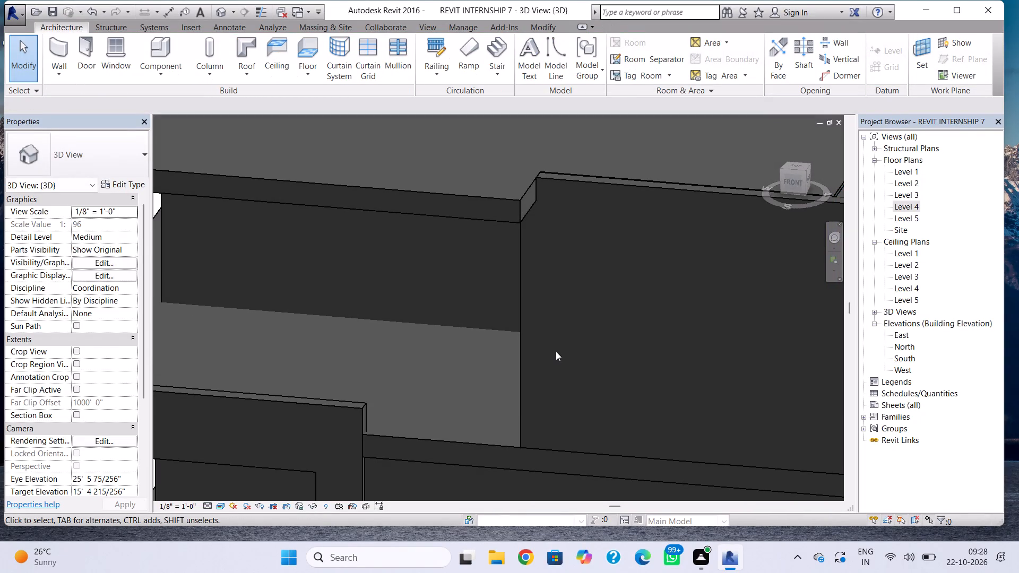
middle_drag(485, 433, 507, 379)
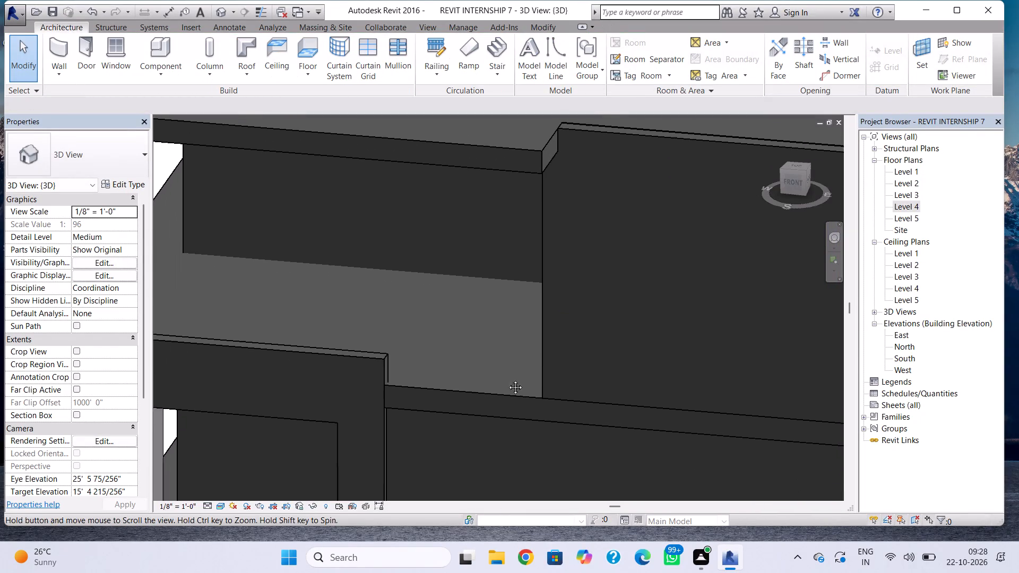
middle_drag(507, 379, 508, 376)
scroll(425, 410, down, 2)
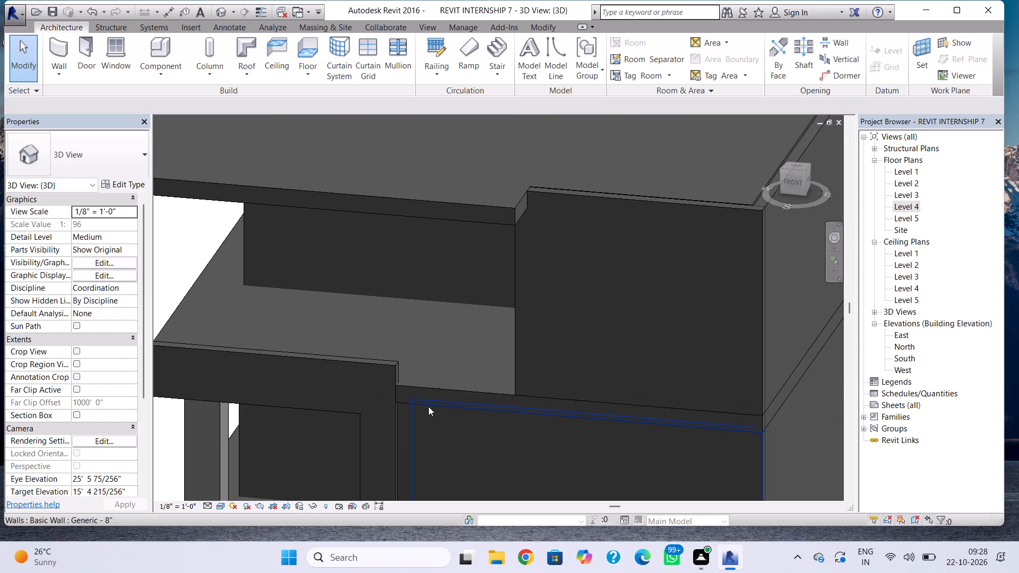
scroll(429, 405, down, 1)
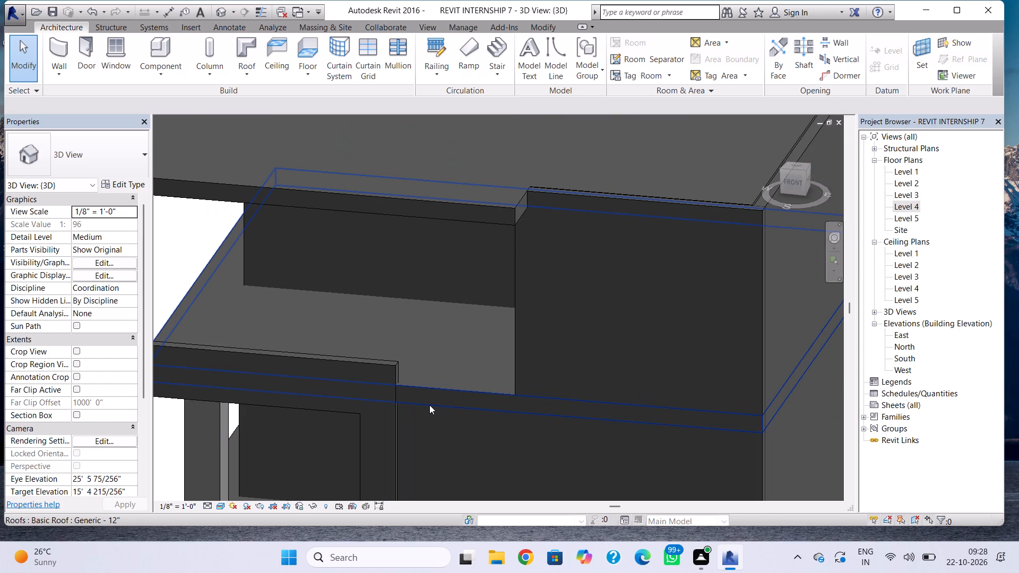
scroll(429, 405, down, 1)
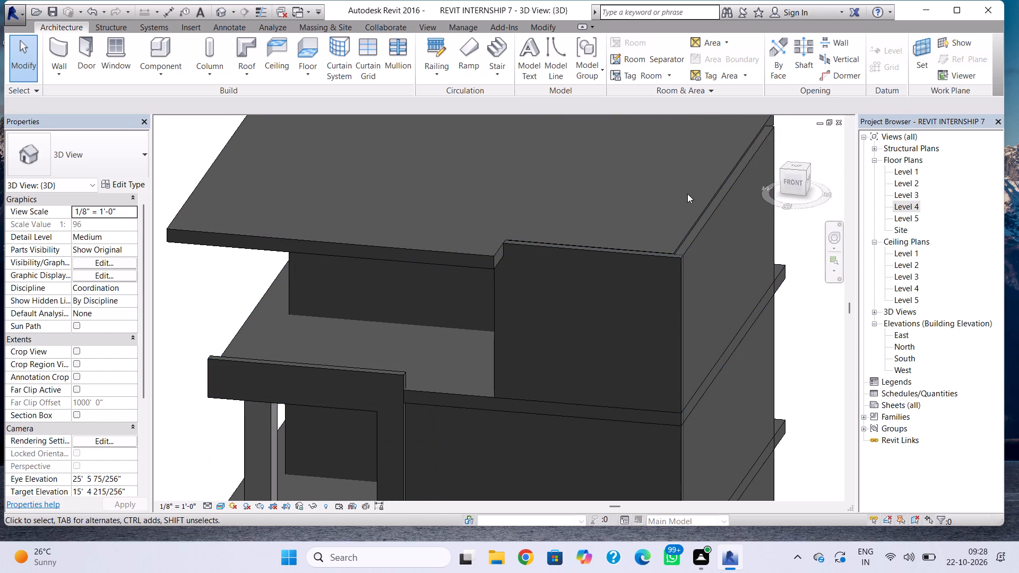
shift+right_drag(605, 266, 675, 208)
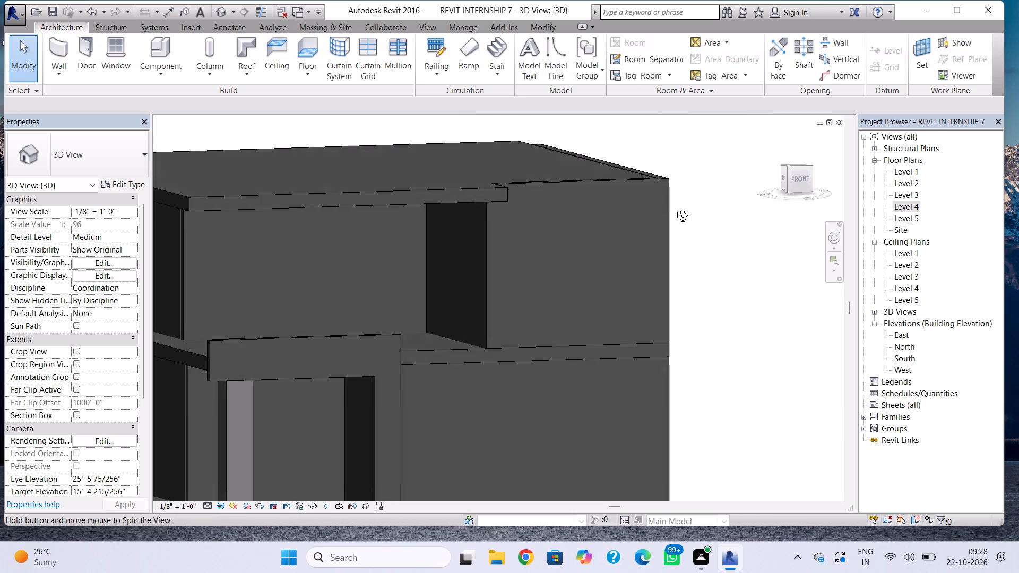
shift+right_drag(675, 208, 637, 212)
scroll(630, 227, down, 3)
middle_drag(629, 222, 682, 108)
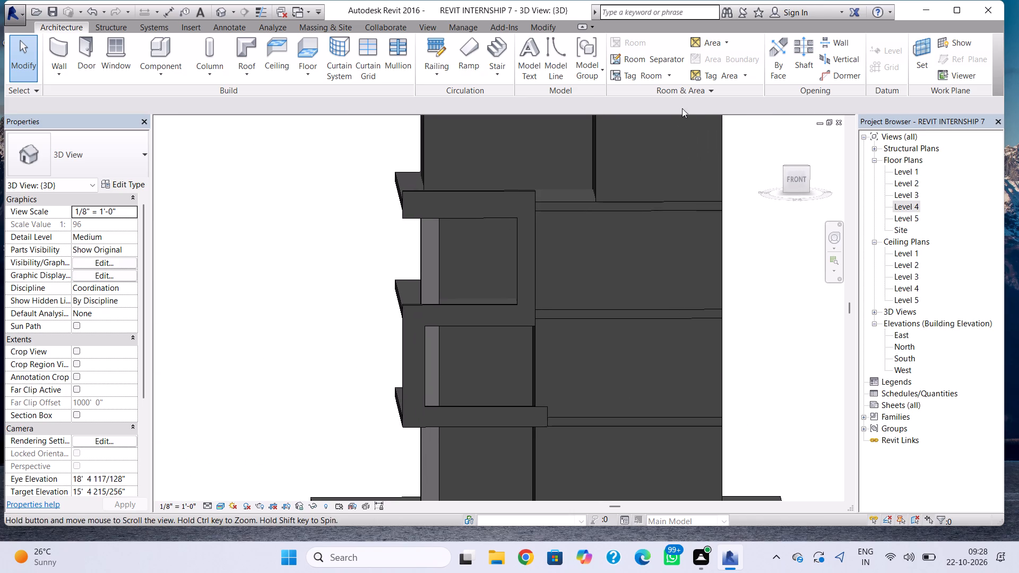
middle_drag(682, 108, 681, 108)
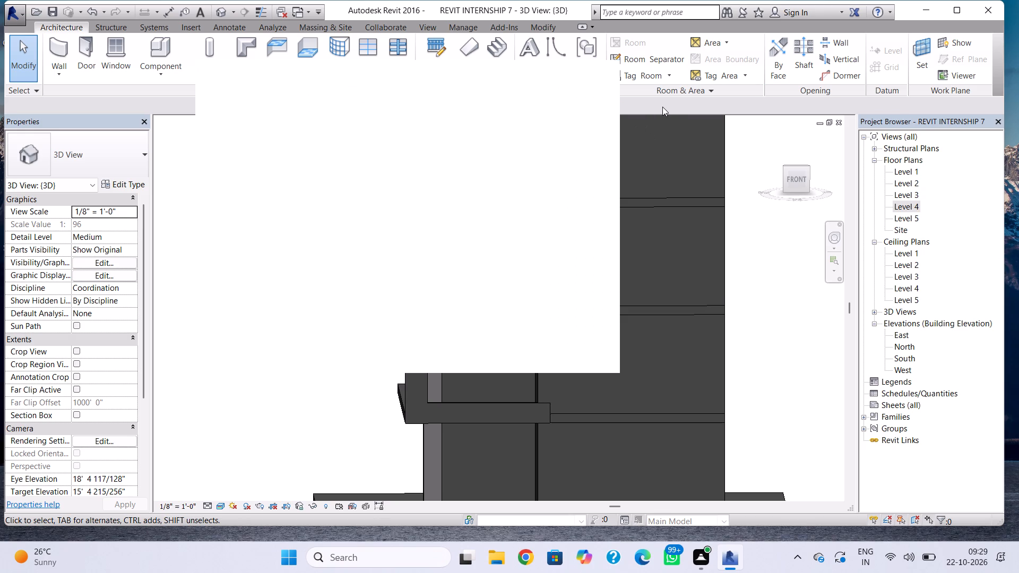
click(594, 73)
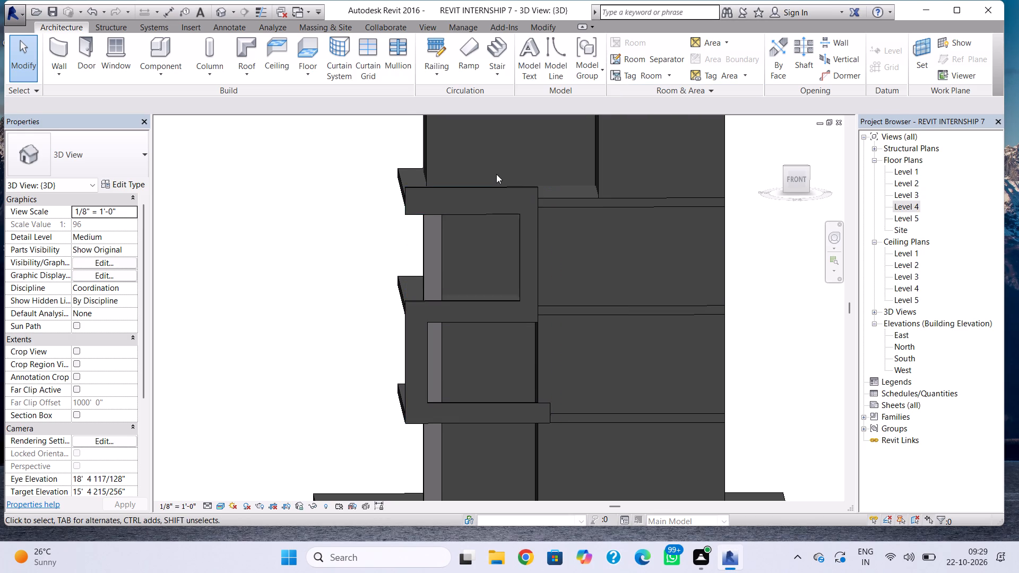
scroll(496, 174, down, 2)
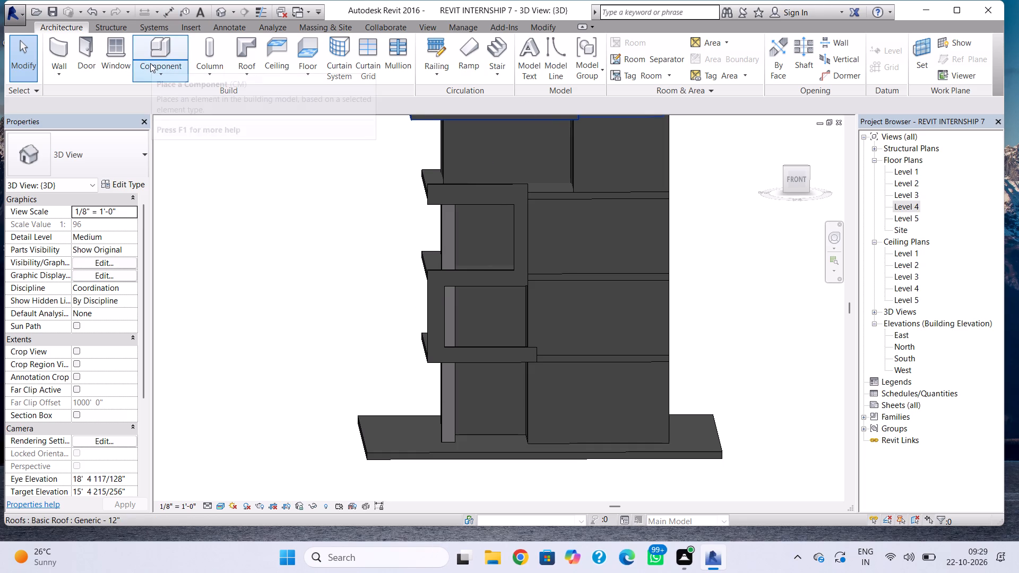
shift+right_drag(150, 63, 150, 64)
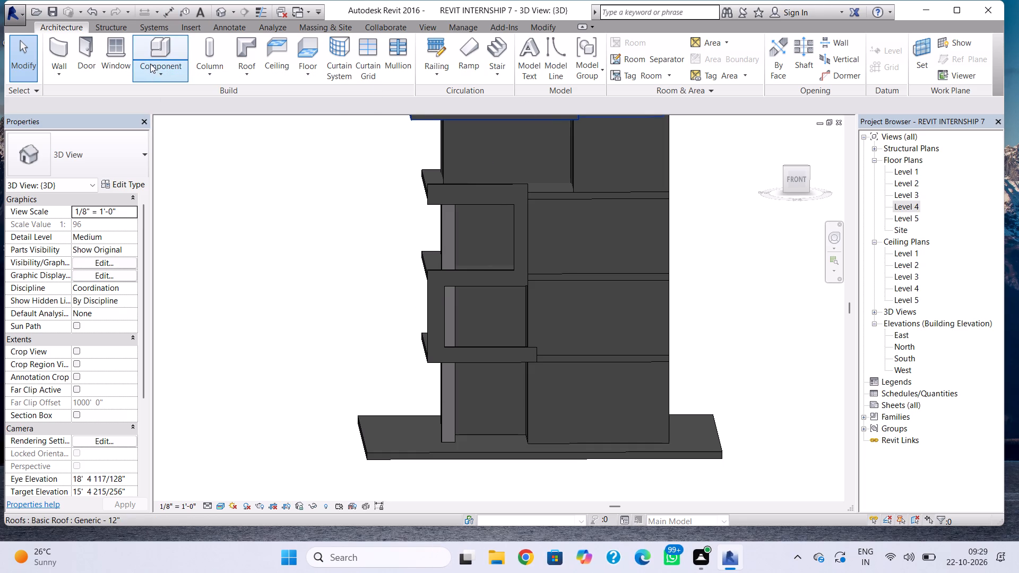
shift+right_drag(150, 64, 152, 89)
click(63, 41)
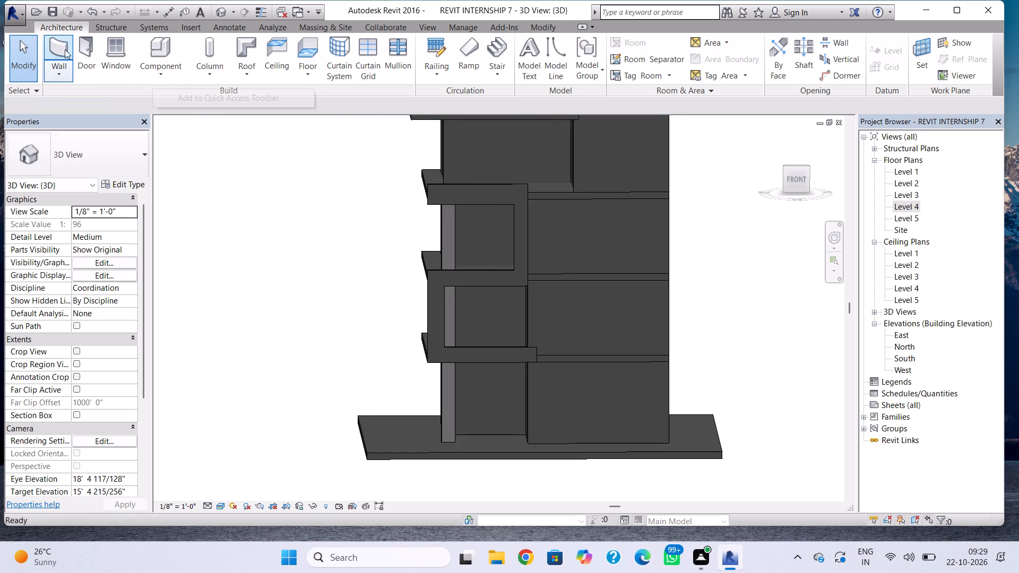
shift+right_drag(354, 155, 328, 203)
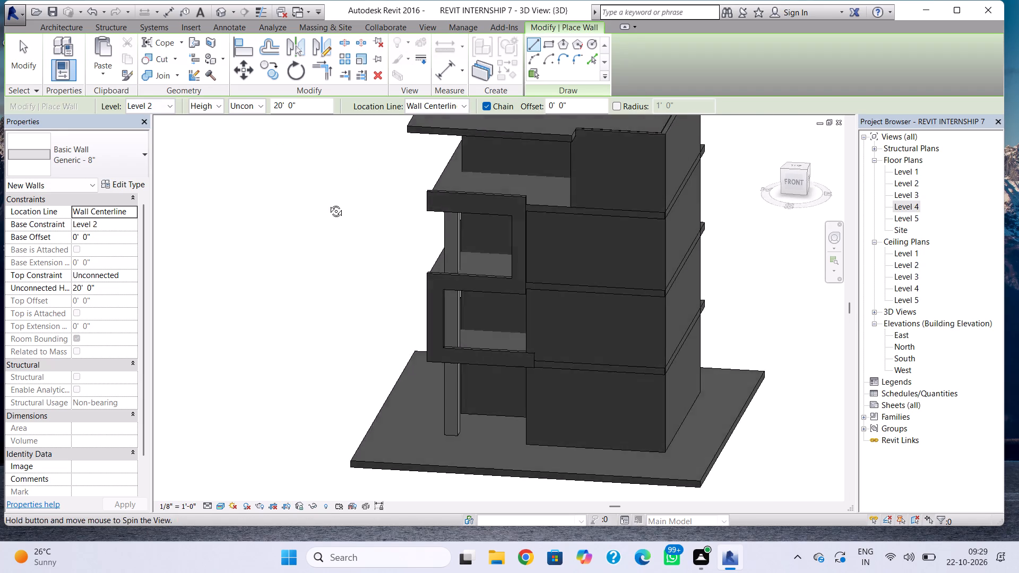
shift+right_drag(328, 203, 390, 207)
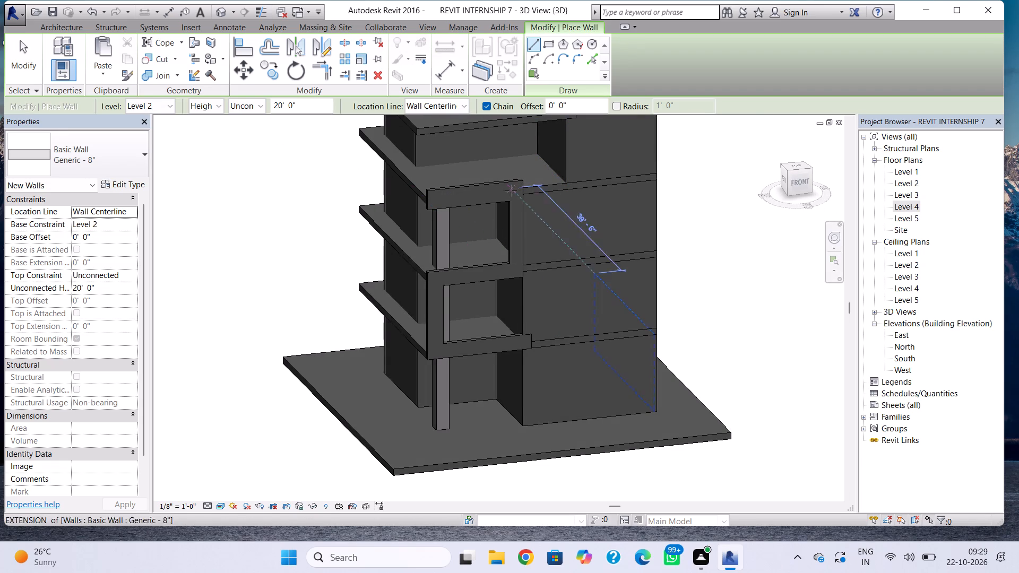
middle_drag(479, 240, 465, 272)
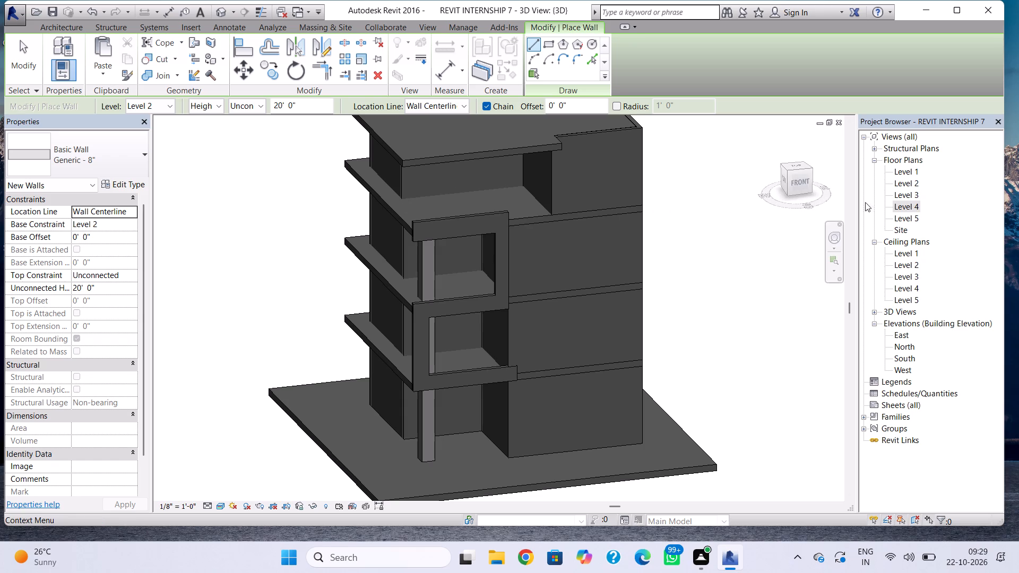
On the Level 4 plan, draw a Generic - 8" wall about 16'-8" long and 20' high along the S-shaped wall's line.
double_click(906, 208)
scroll(523, 229, down, 5)
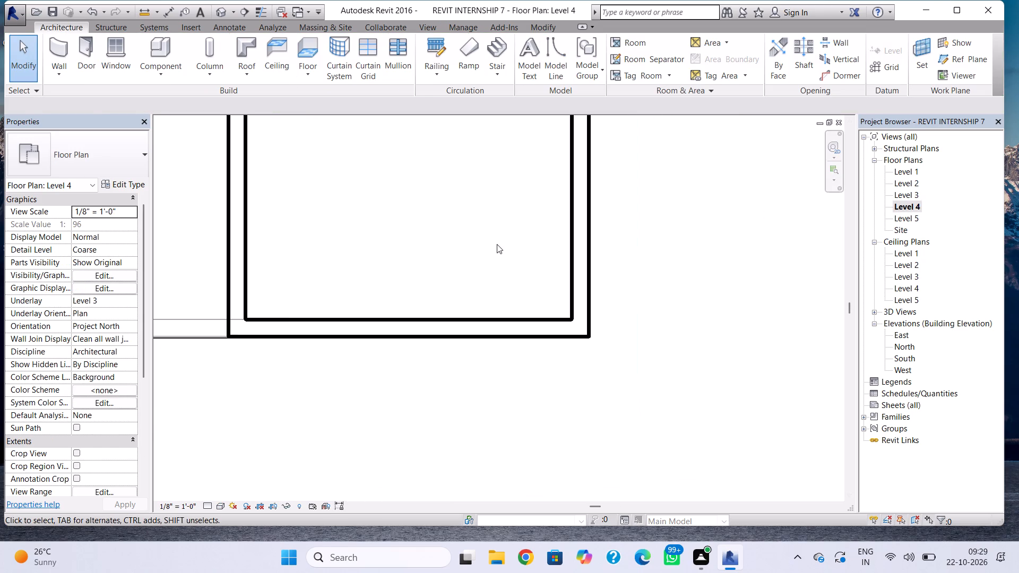
scroll(492, 248, down, 5)
middle_drag(489, 251, 679, 225)
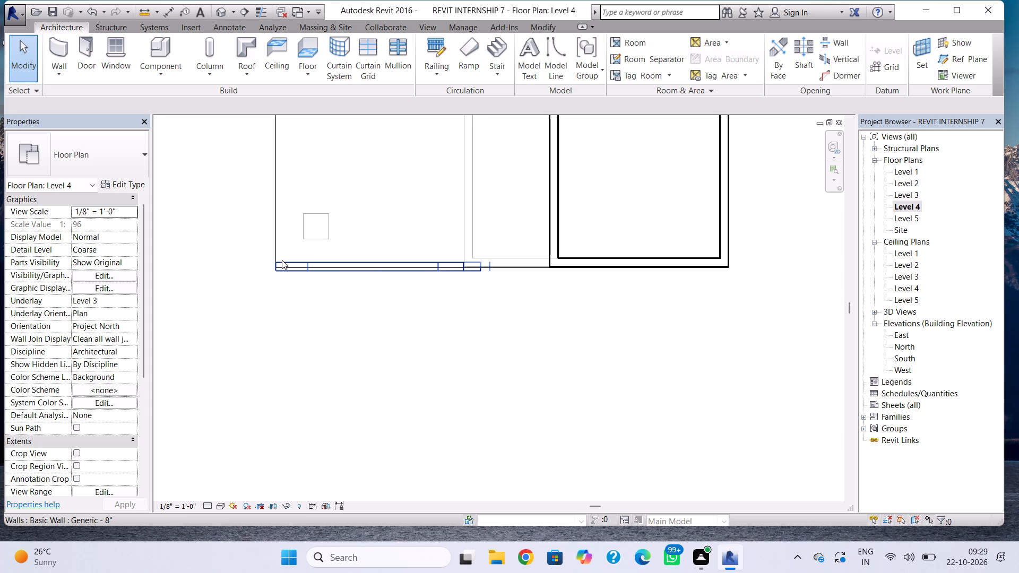
click(61, 48)
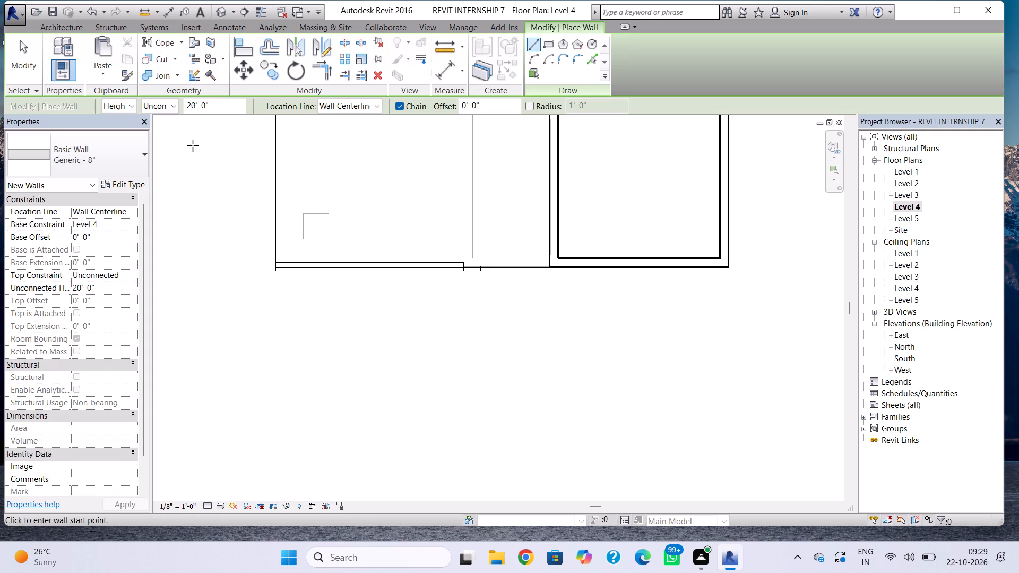
click(274, 268)
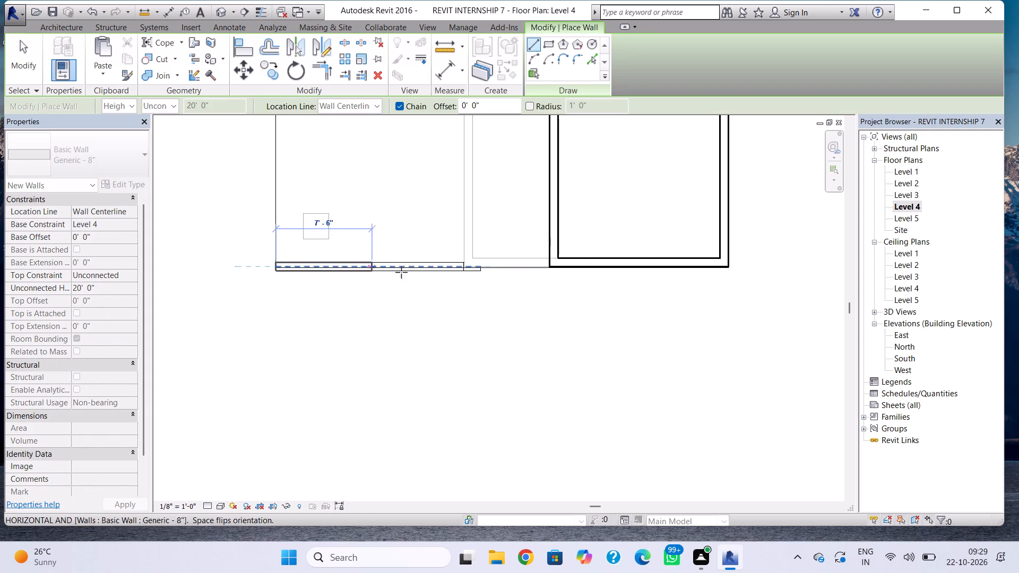
click(488, 270)
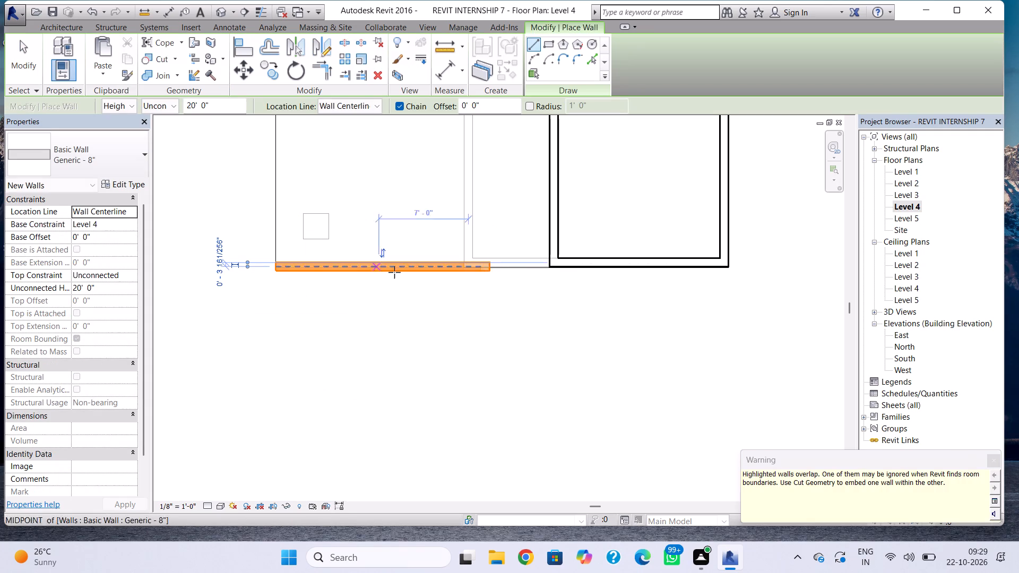
click(218, 10)
key(Escape)
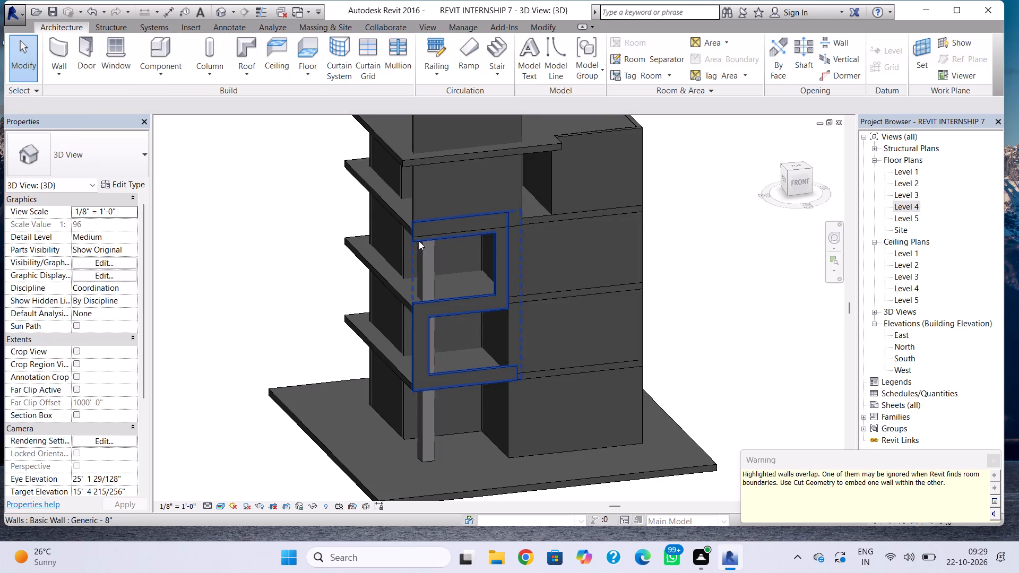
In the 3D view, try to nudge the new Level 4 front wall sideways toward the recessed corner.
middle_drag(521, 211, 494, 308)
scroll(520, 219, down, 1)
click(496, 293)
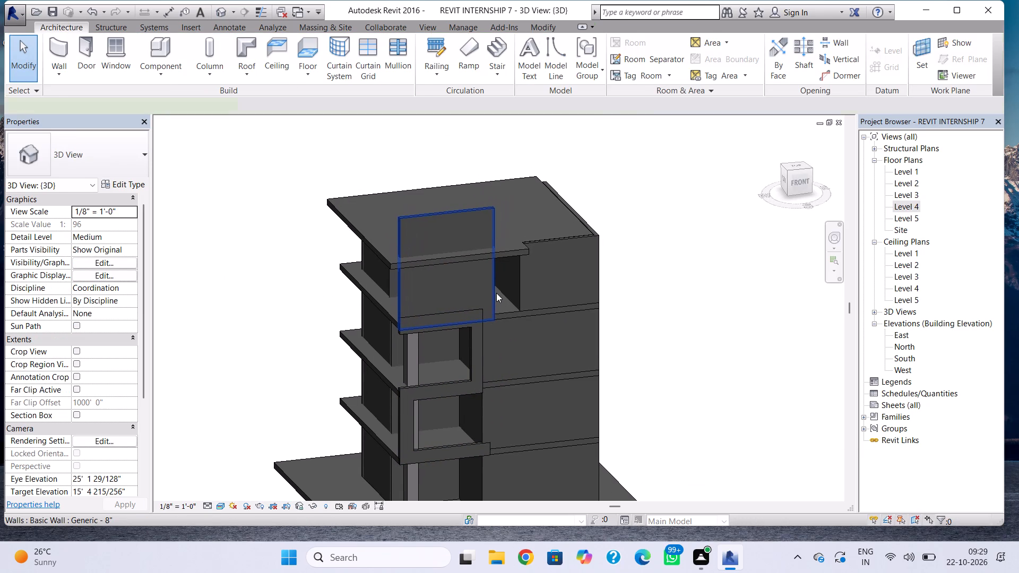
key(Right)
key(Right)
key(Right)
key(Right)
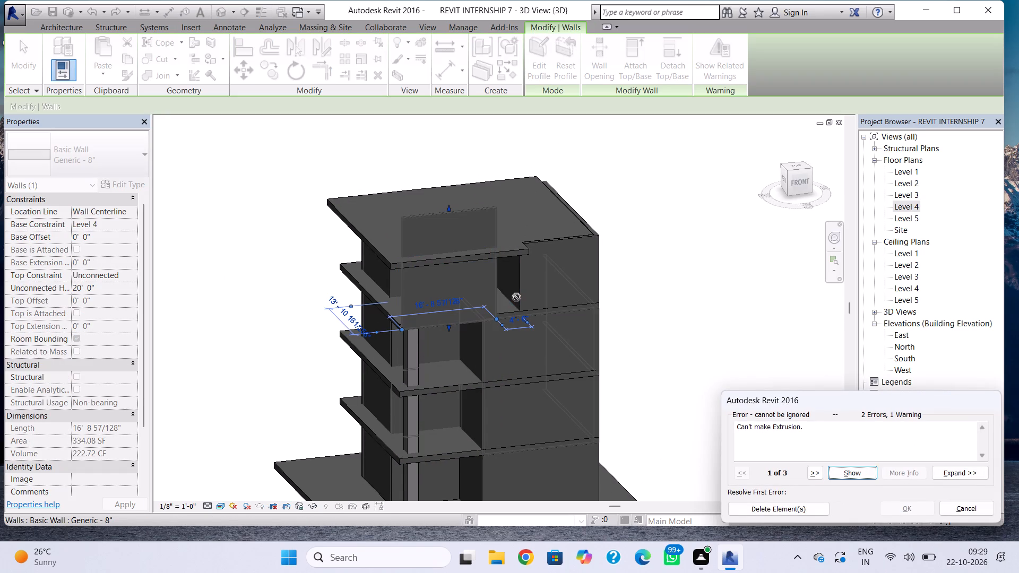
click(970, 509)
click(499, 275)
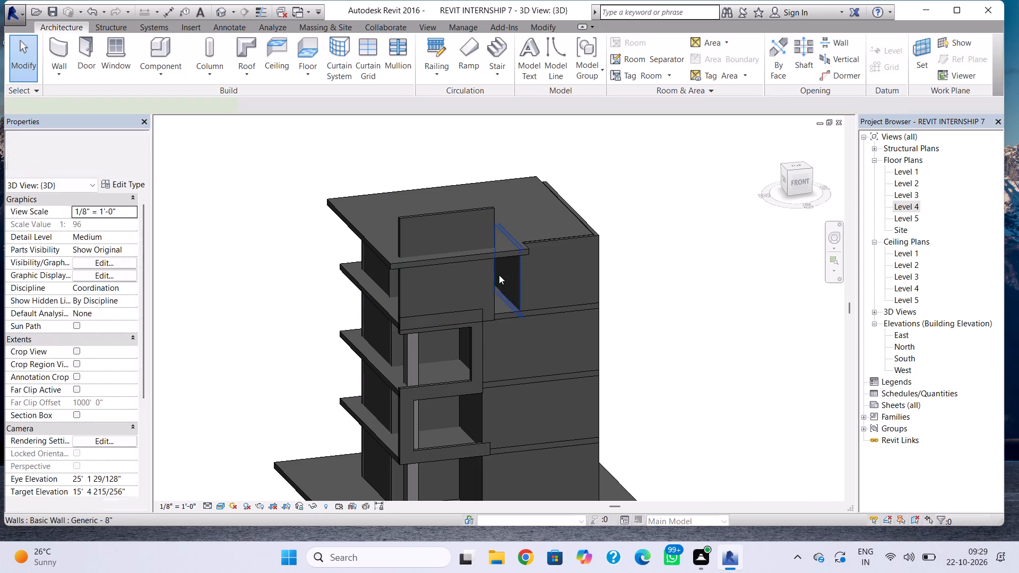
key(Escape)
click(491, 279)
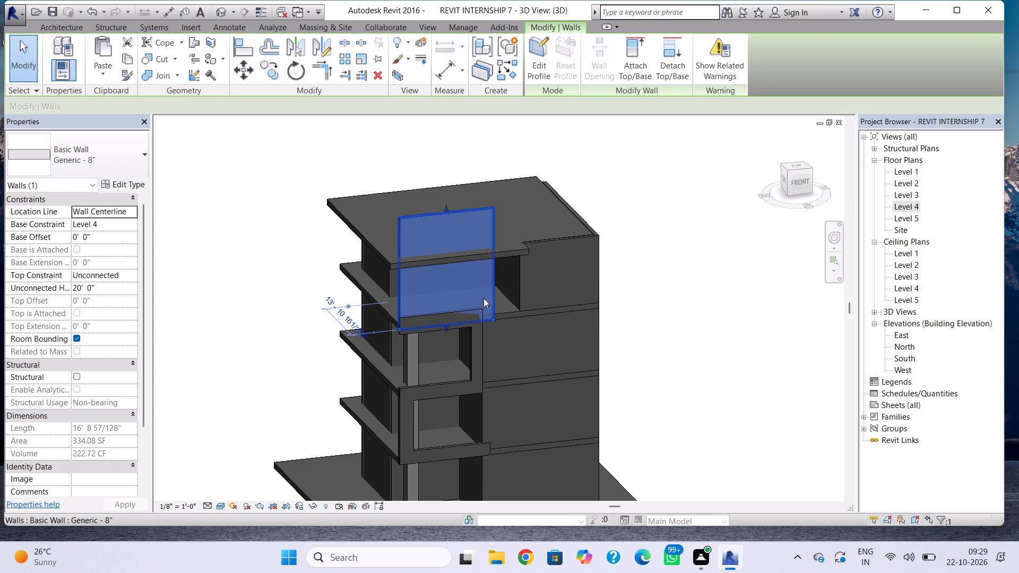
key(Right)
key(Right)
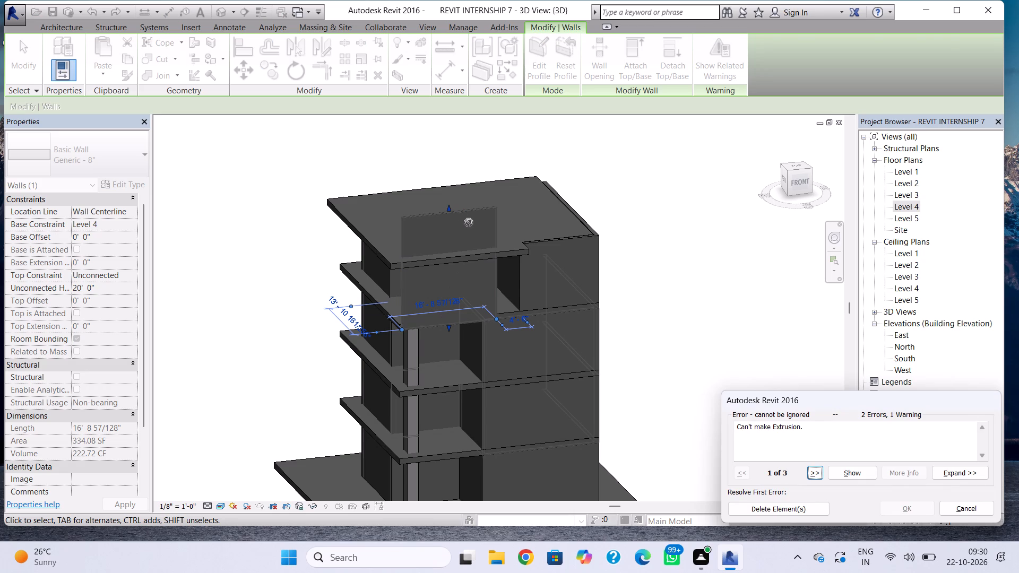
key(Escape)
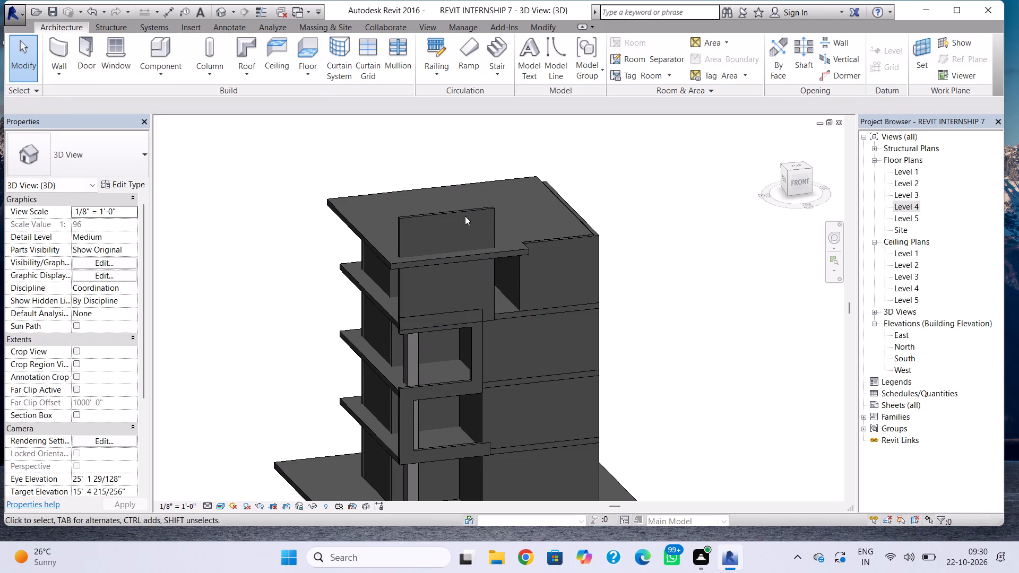
Raise the new front wall's base to the top edge of the S-shaped wall, a base offset of about 2'-3".
click(463, 212)
scroll(447, 325, up, 4)
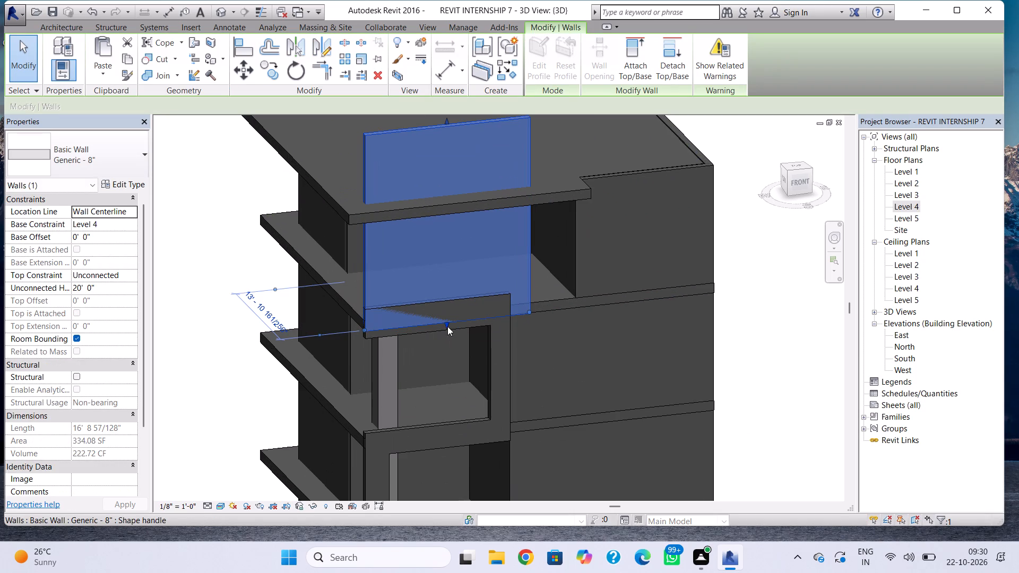
drag(447, 326, 447, 302)
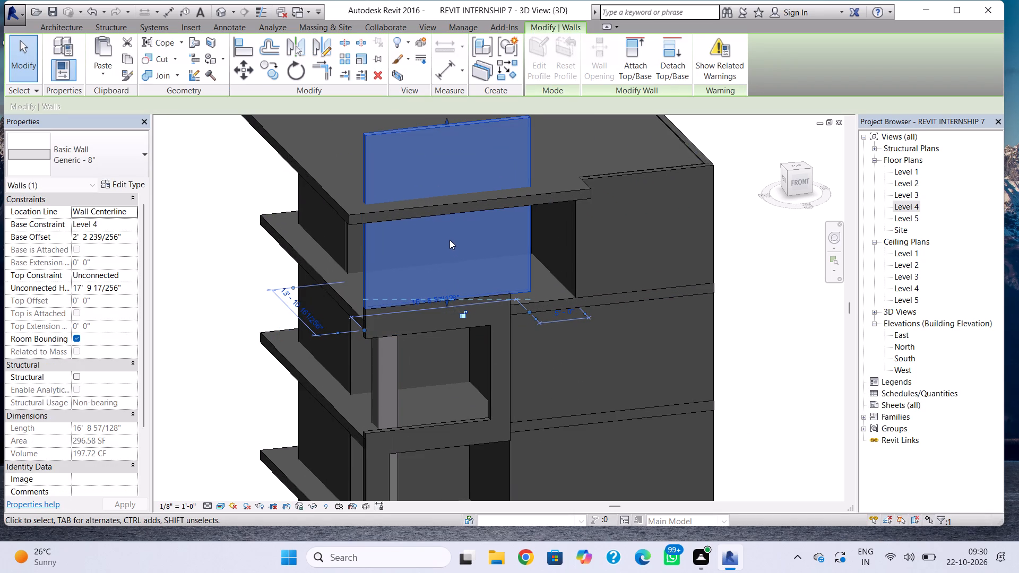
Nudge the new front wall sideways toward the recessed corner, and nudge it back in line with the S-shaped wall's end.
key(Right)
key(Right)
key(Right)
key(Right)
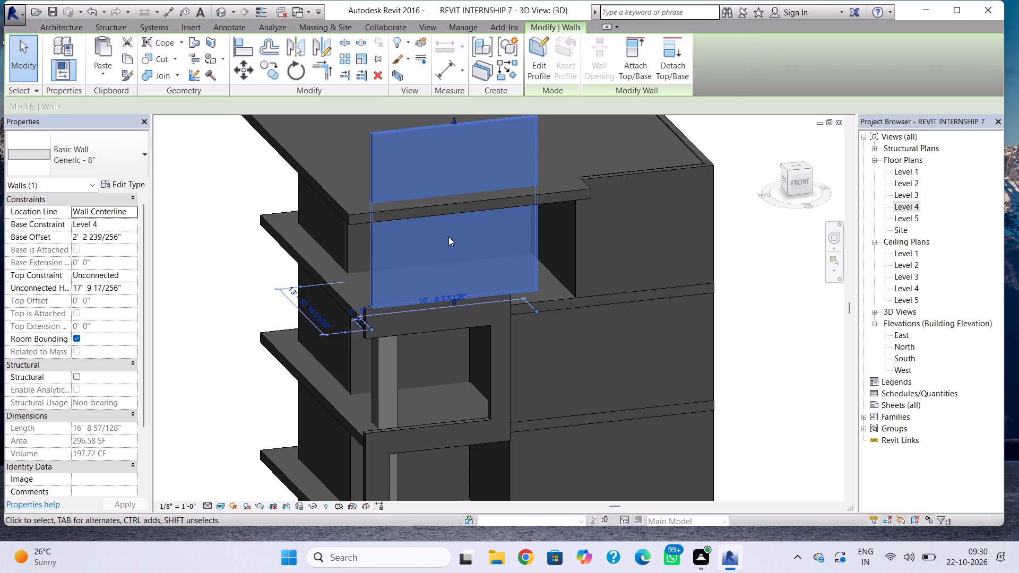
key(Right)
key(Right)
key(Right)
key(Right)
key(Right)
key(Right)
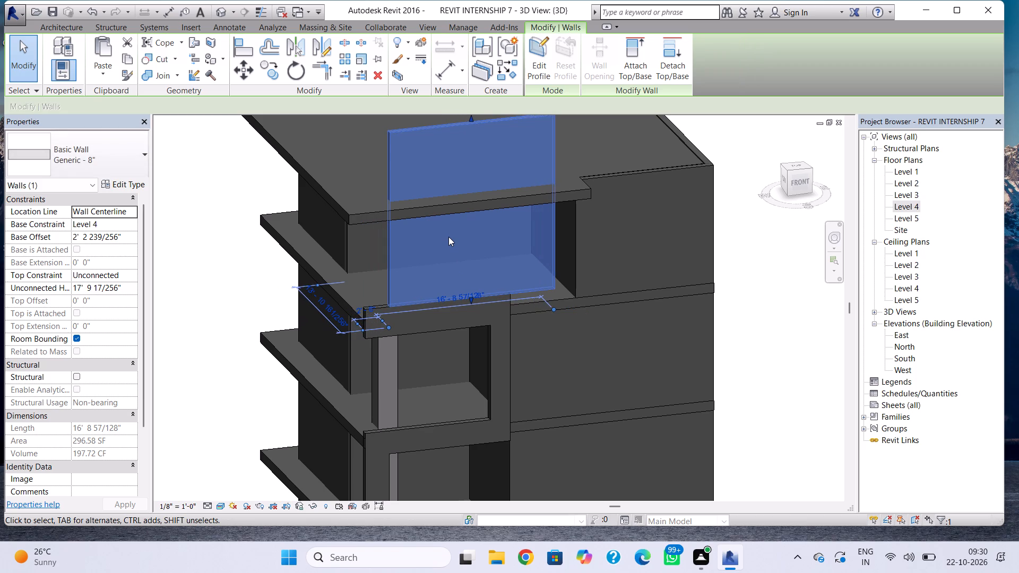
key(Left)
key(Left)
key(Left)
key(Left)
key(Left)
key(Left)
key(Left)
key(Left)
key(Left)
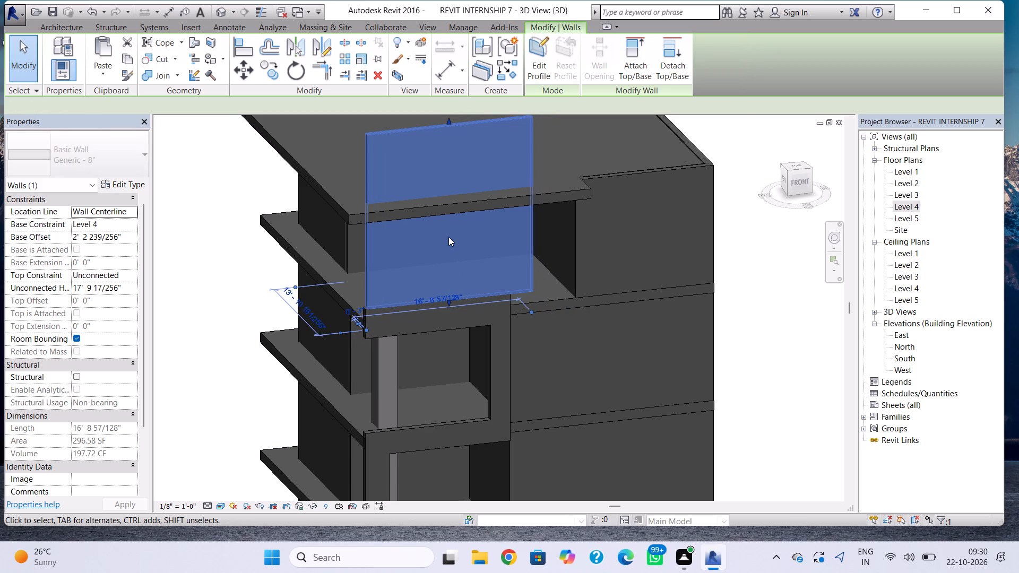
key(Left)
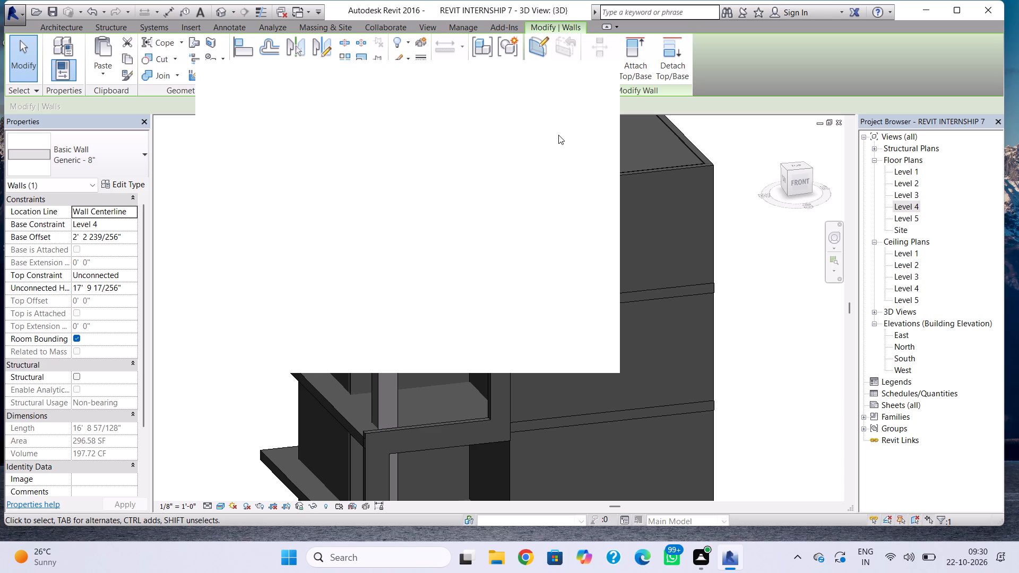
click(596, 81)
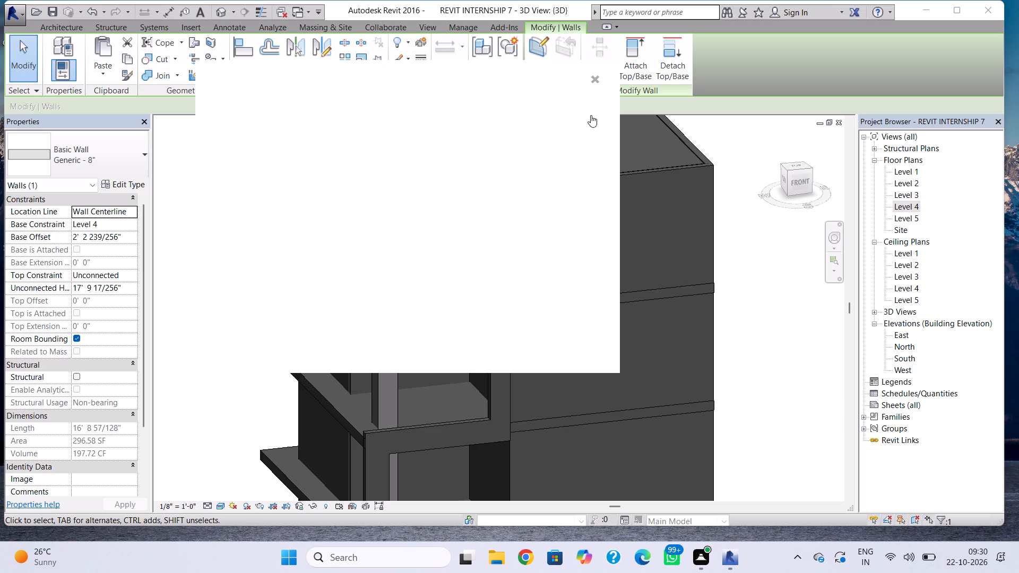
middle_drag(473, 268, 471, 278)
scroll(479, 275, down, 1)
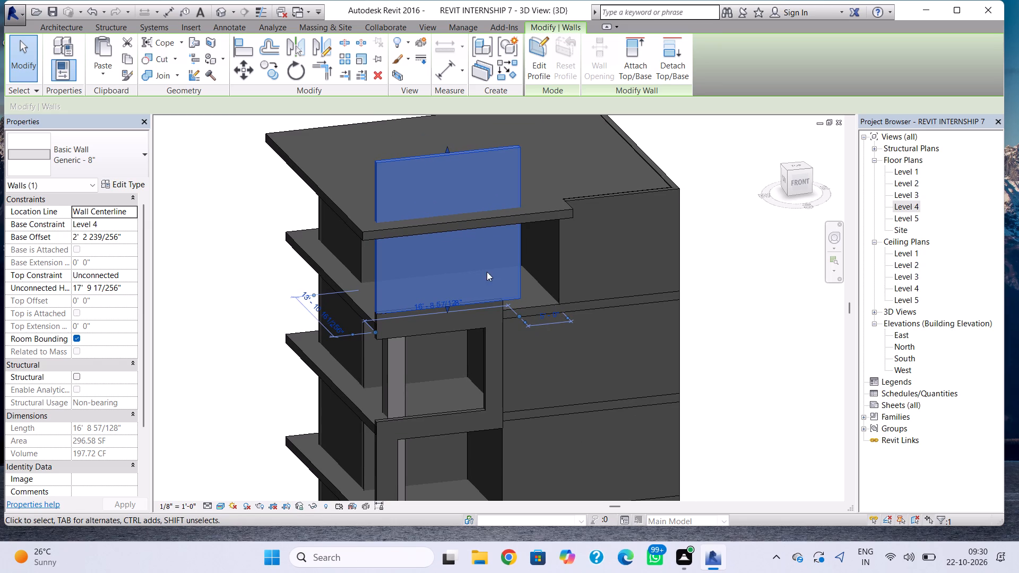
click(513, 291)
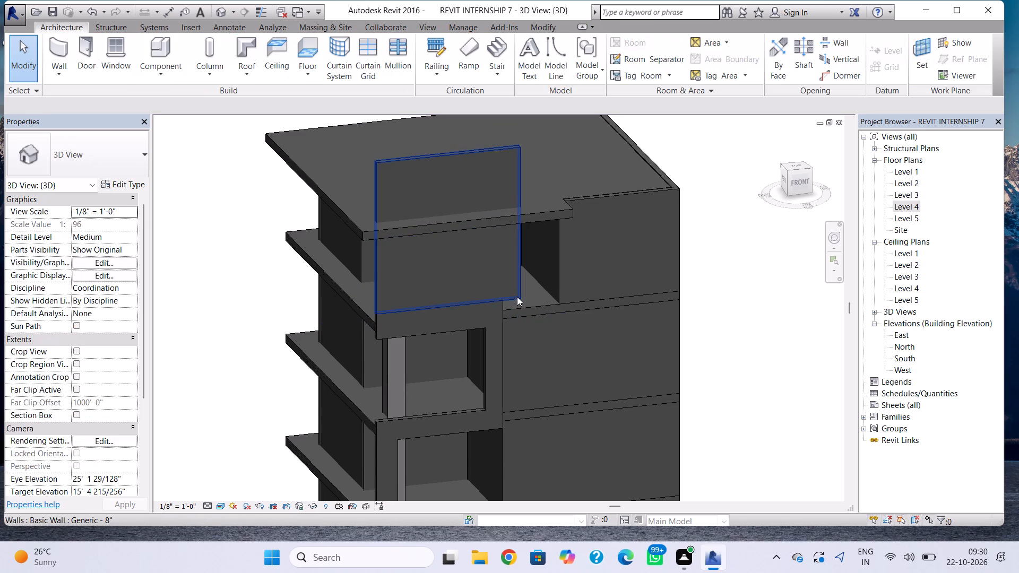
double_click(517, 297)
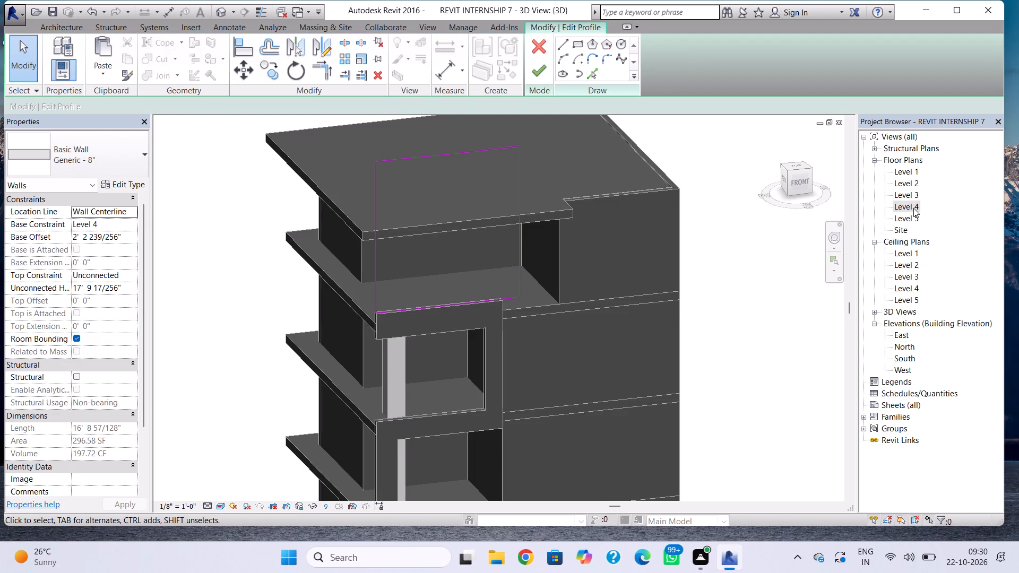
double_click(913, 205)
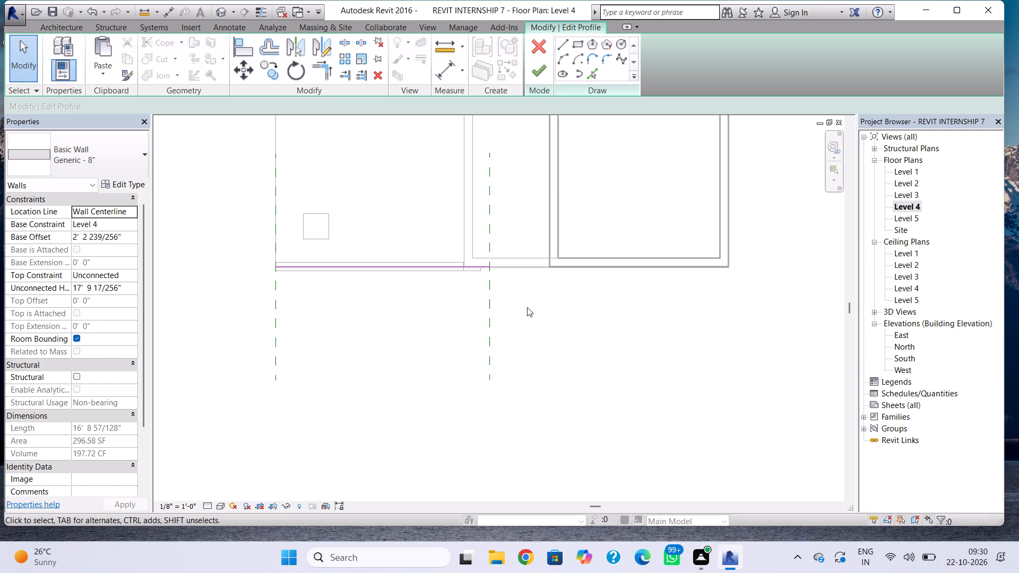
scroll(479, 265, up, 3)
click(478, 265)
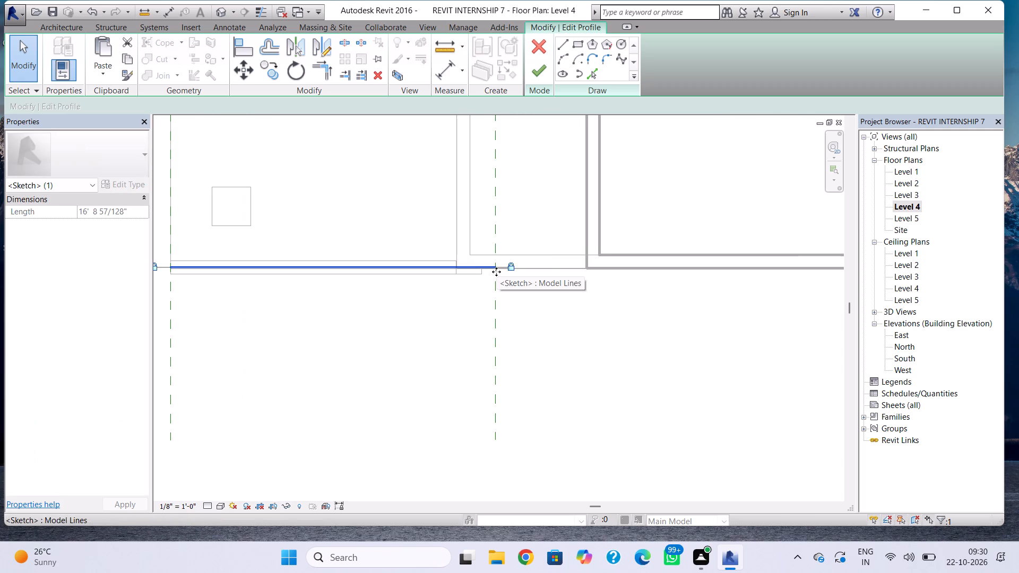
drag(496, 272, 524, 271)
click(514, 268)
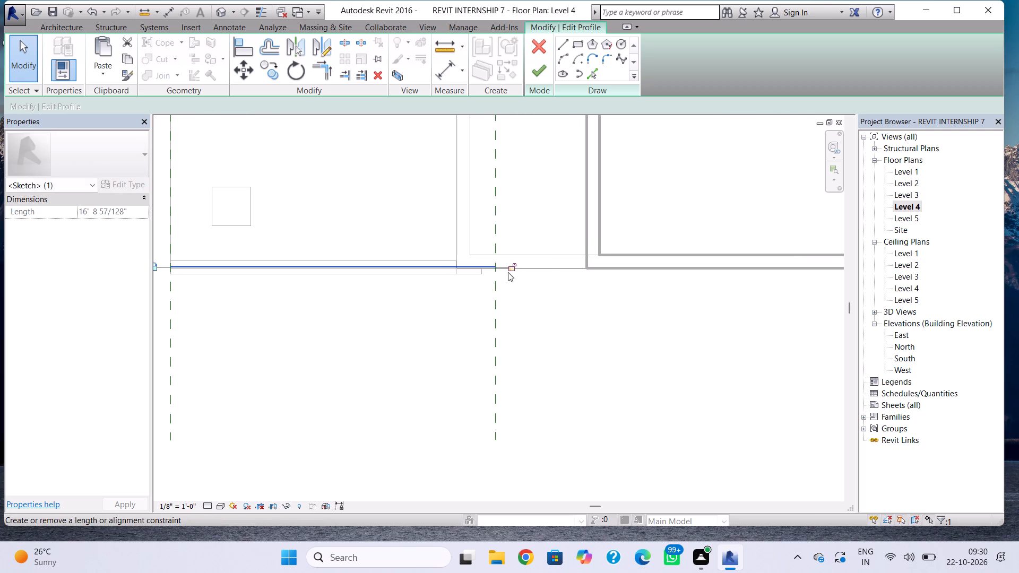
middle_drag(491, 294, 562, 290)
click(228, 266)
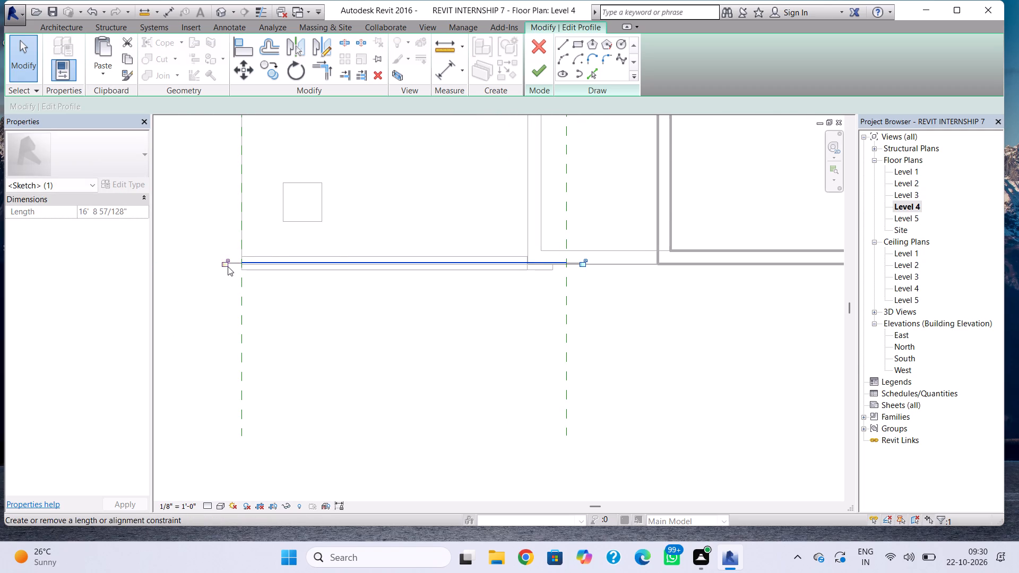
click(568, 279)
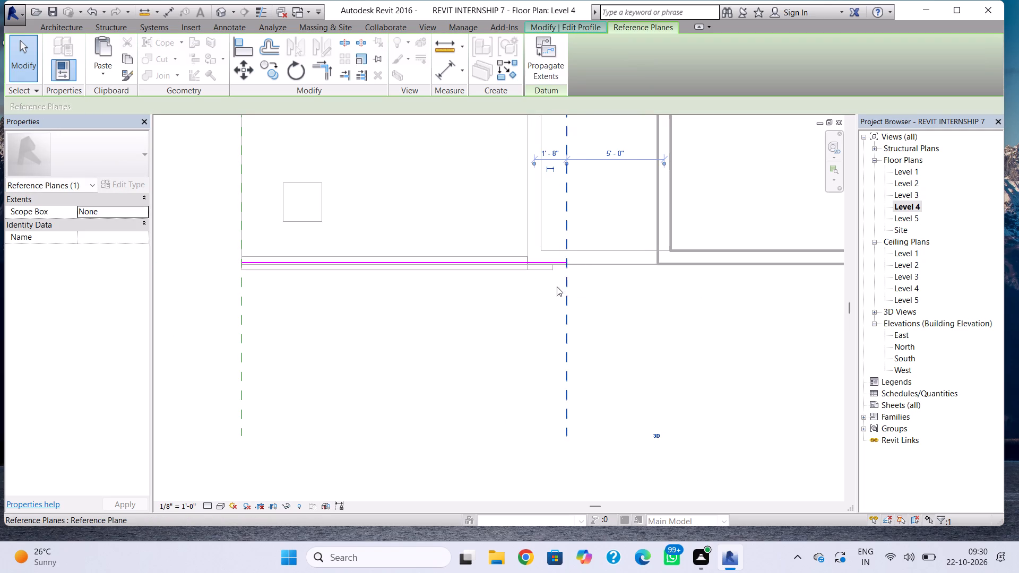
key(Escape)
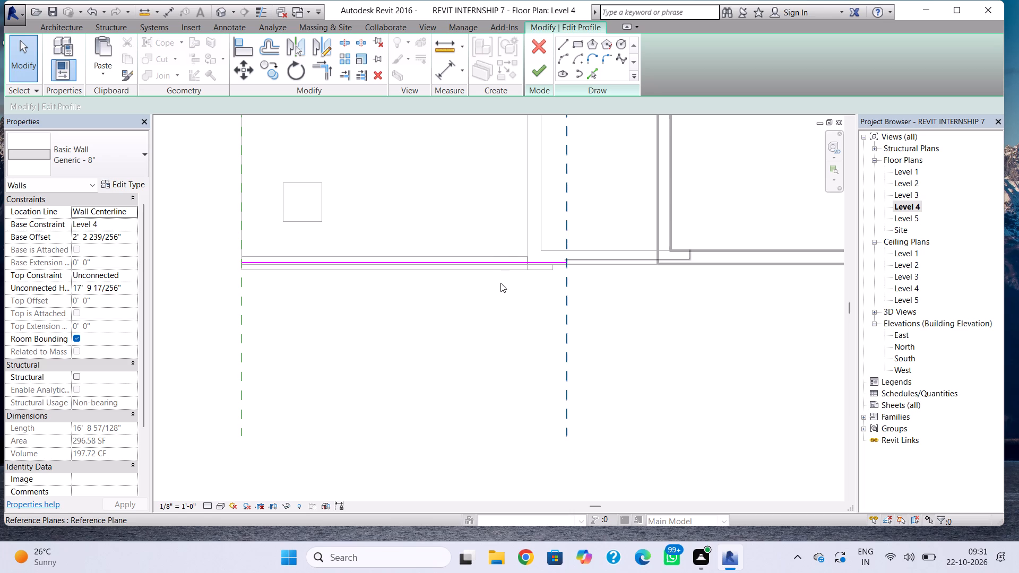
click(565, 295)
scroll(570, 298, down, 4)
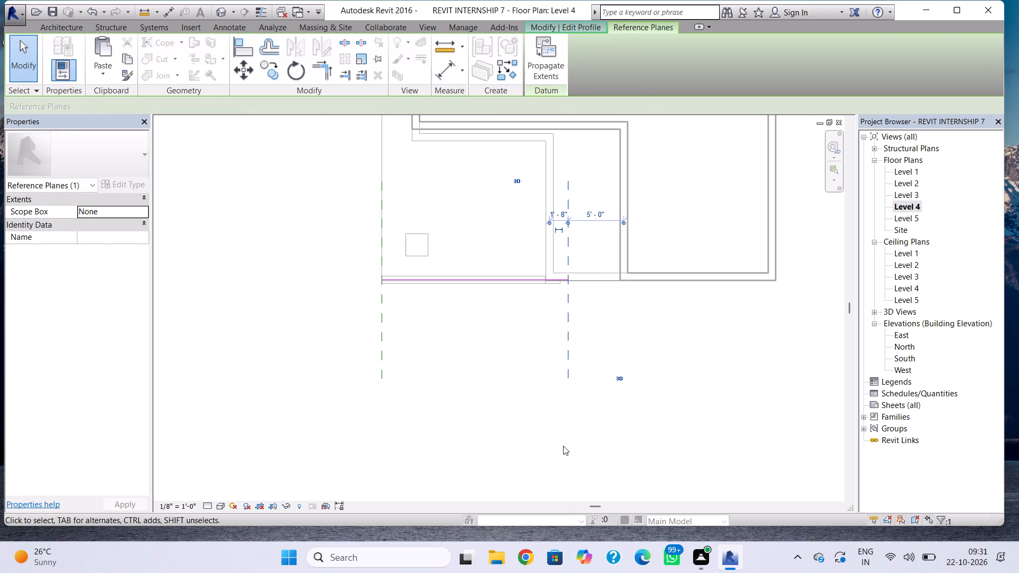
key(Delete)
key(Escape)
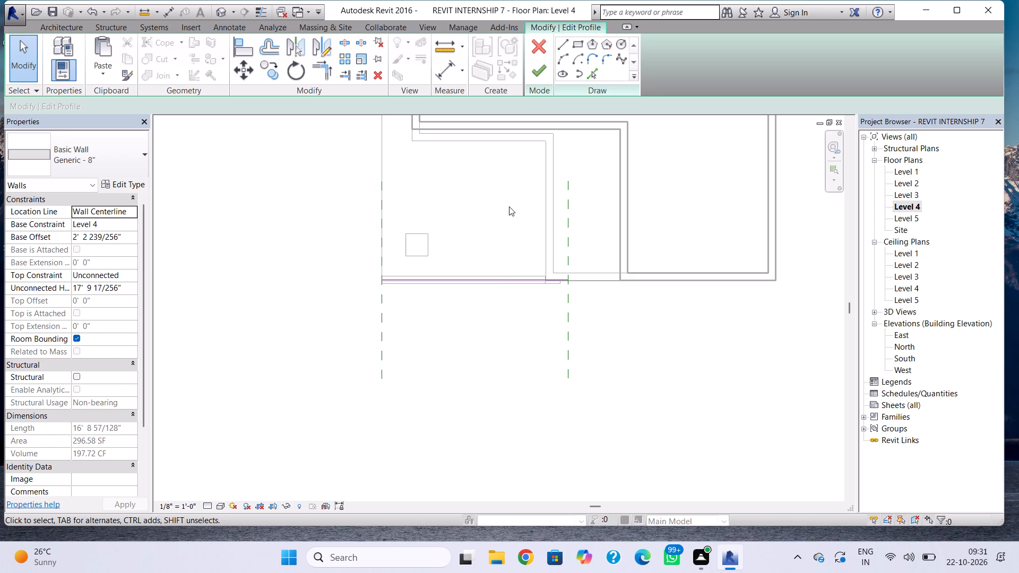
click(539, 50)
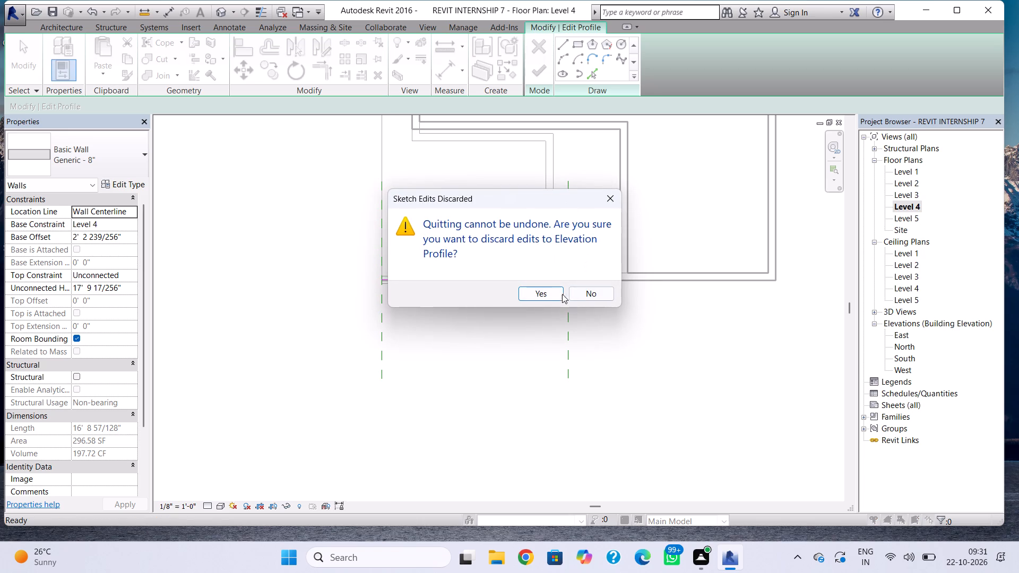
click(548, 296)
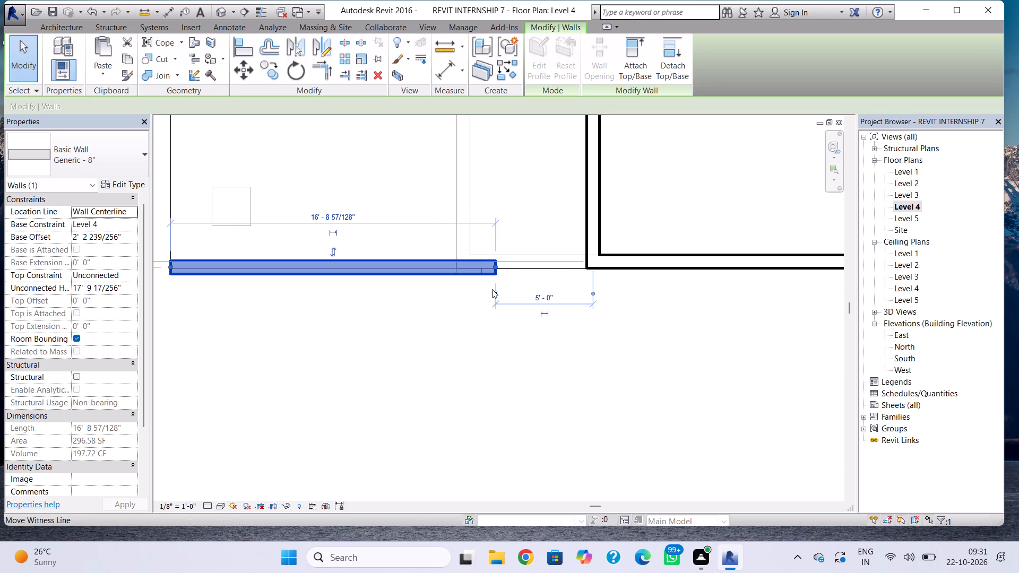
On the Level 4 plan, stretch the new front wall's free end toward the recessed corner to a length of 21'-0".
middle_drag(498, 292, 517, 371)
drag(513, 343, 551, 348)
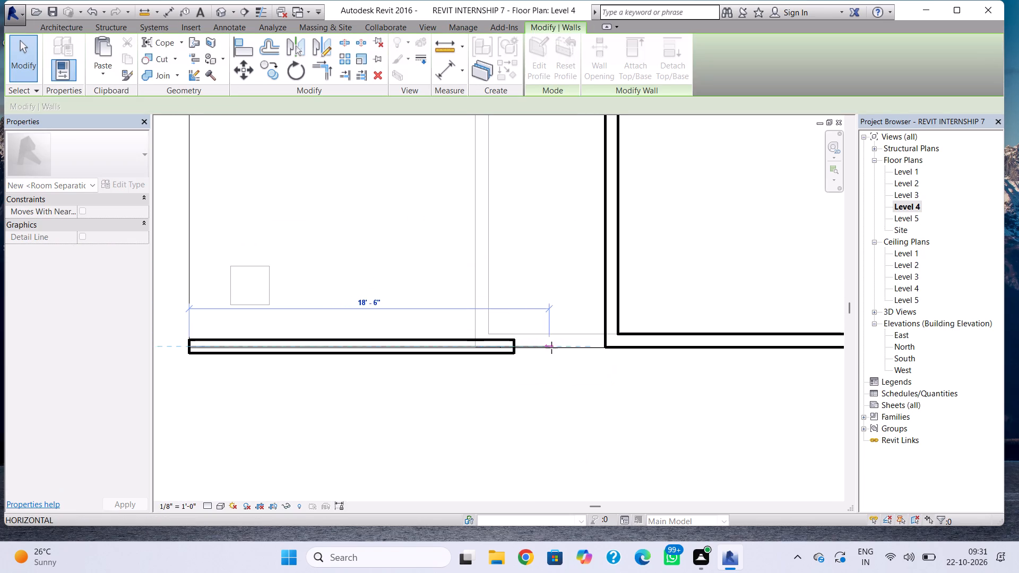
drag(551, 348, 600, 346)
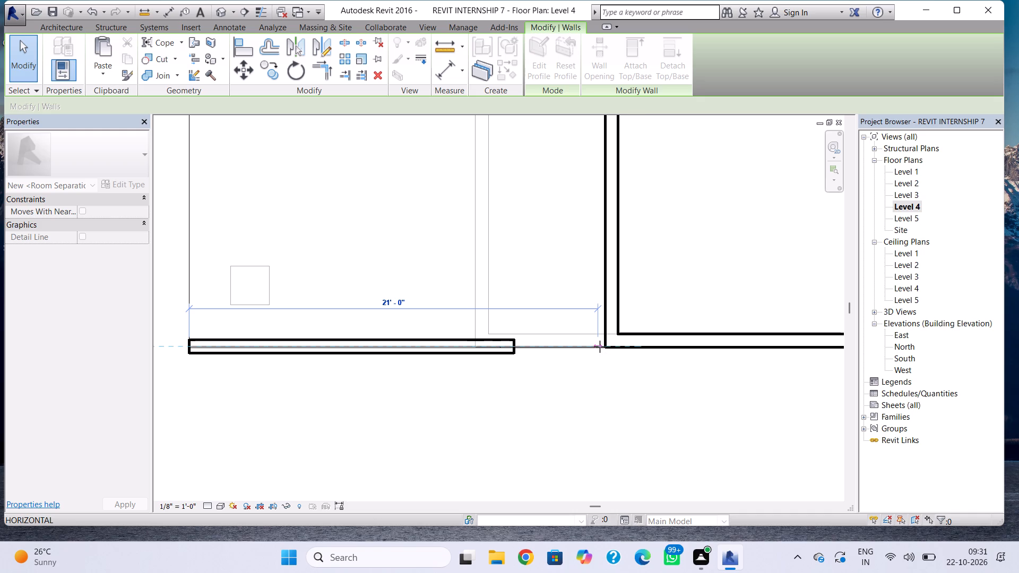
drag(600, 346, 601, 346)
key(Escape)
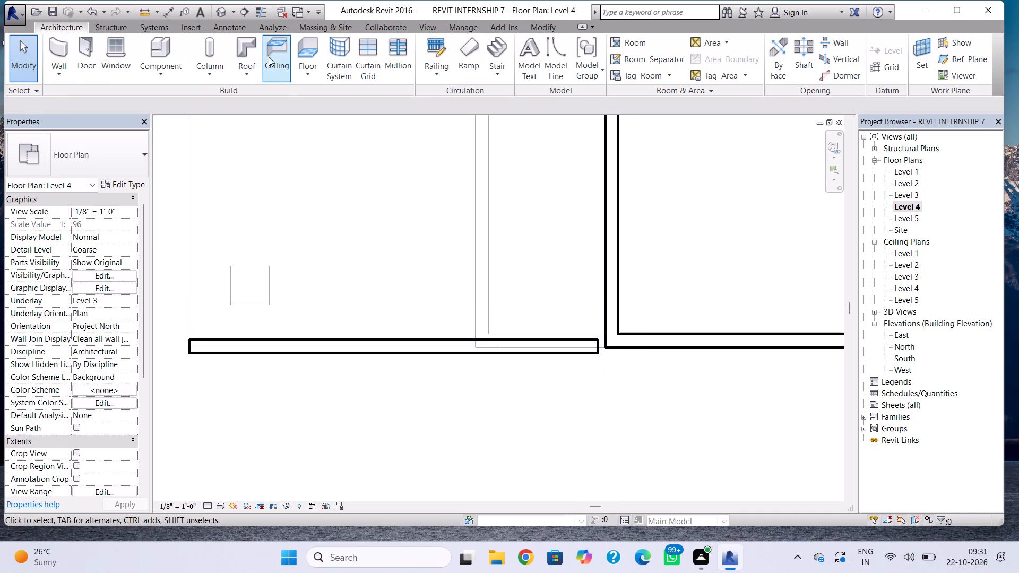
In the 3D view, lower the new front wall's base over the S-shaped wall to a base offset of about -15'-4".
click(221, 5)
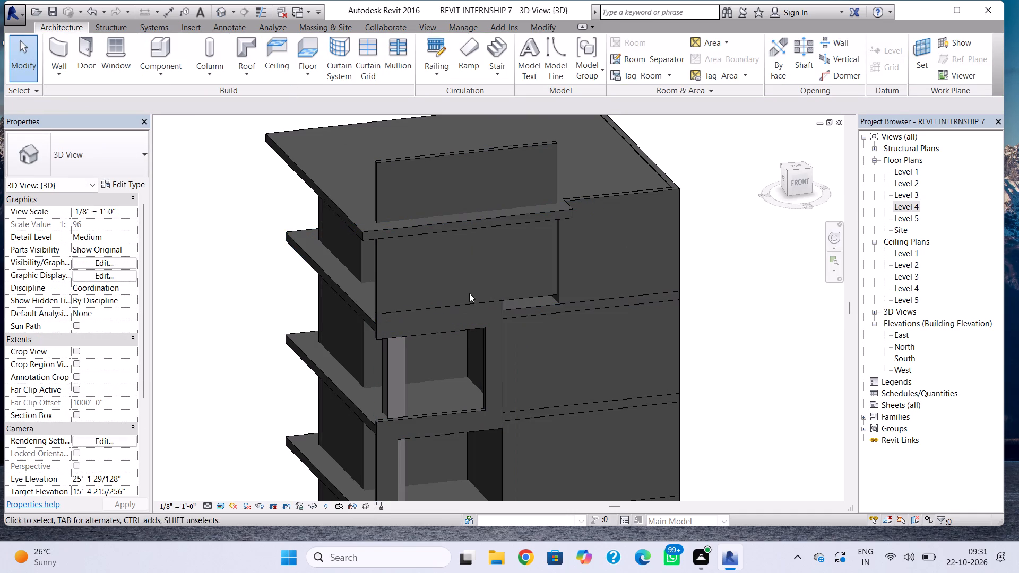
click(507, 296)
drag(465, 310, 467, 344)
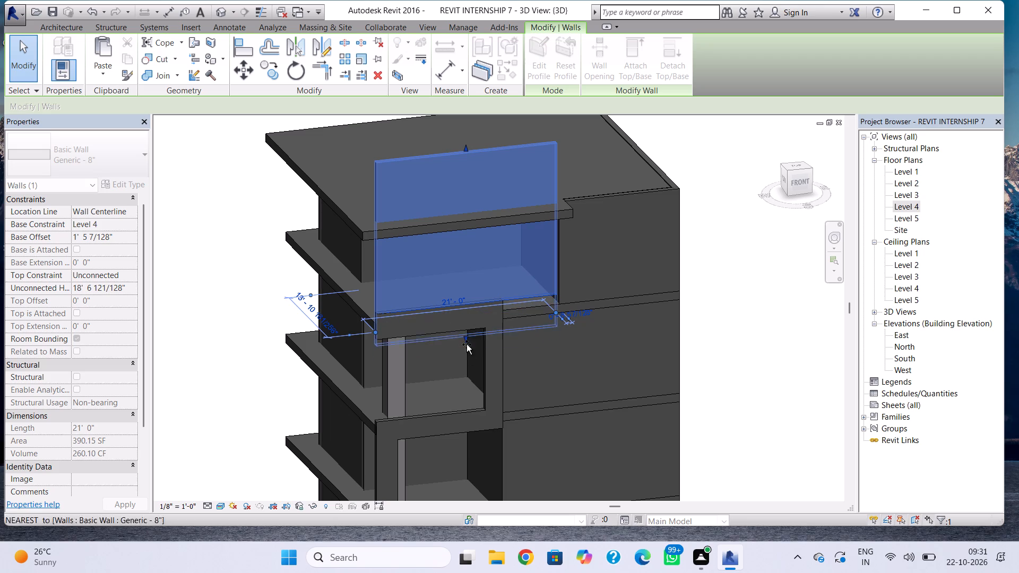
drag(467, 344, 472, 453)
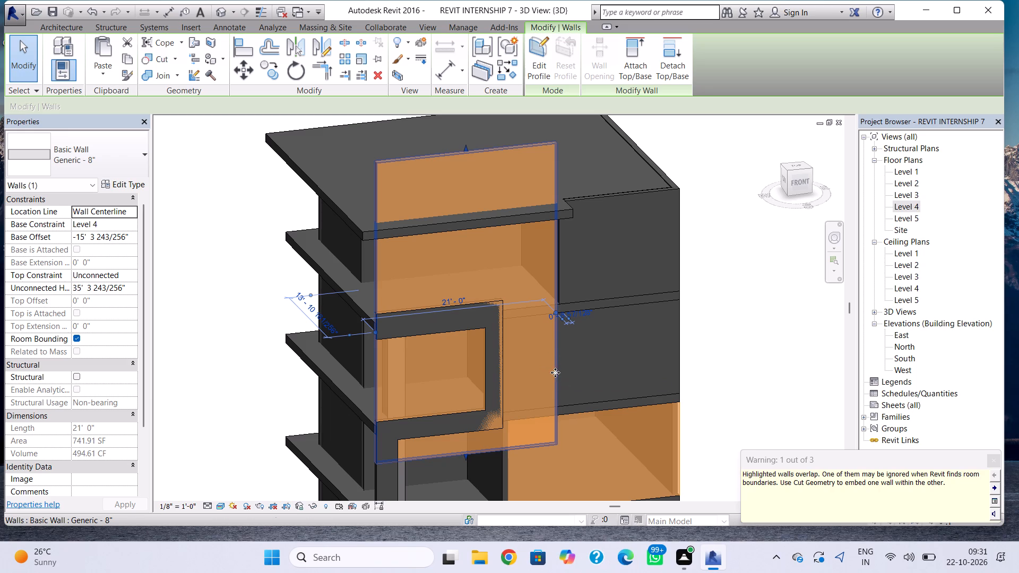
Extend the front wall's recessed-corner end to meet the adjoining wall, making it about 21'-8" long.
shift+right_drag(555, 372, 511, 384)
scroll(547, 357, up, 6)
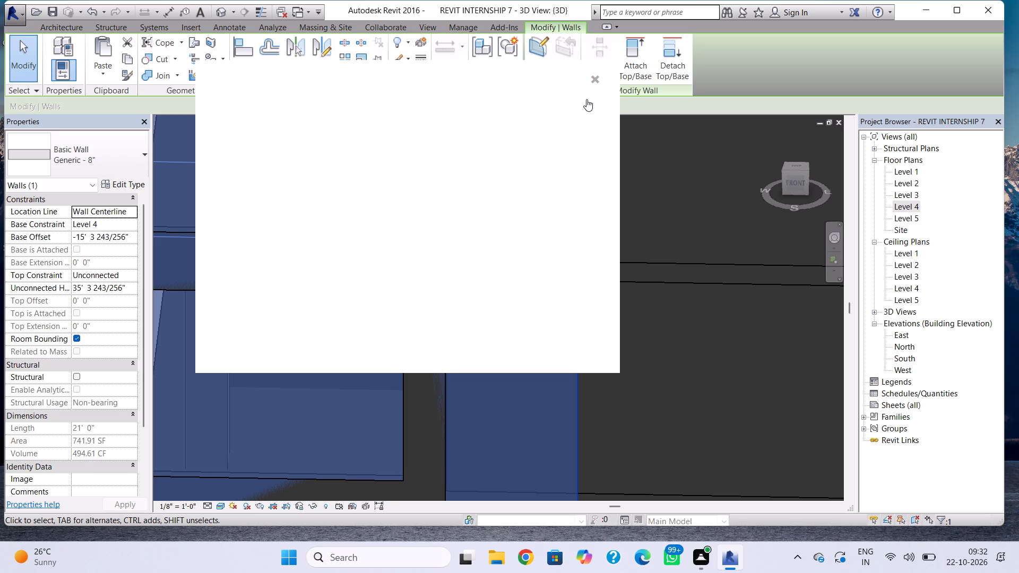
click(593, 81)
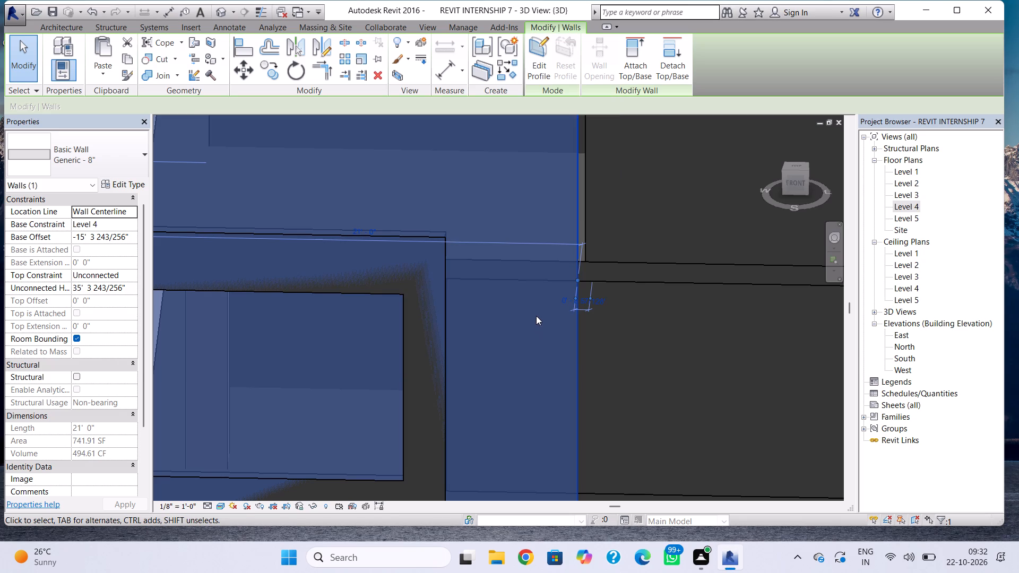
drag(579, 283, 592, 283)
key(Escape)
scroll(545, 323, down, 5)
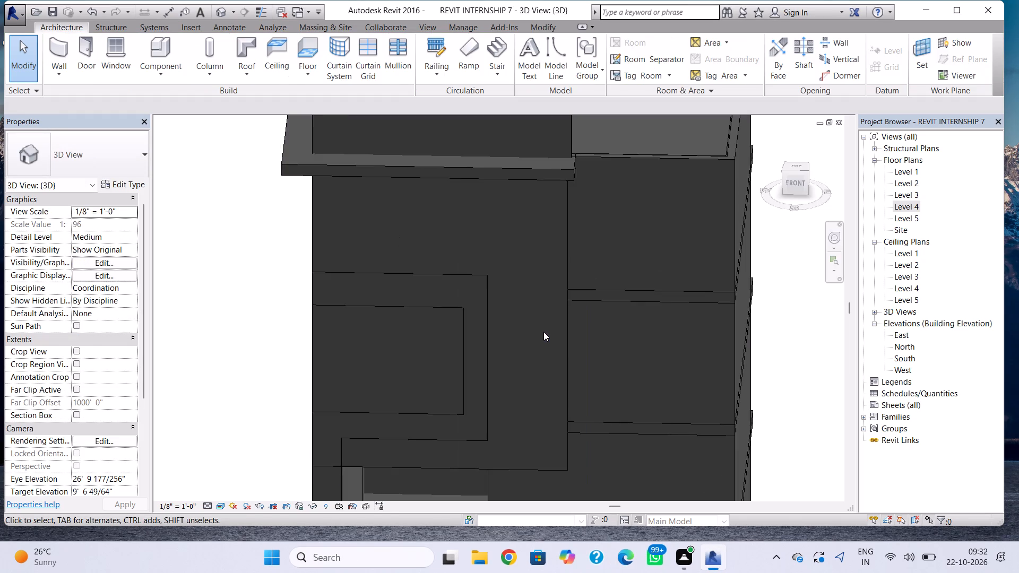
Lower the front wall's top below the projecting roof to an unconnected height of about 22'-6".
click(561, 332)
middle_drag(473, 389, 474, 422)
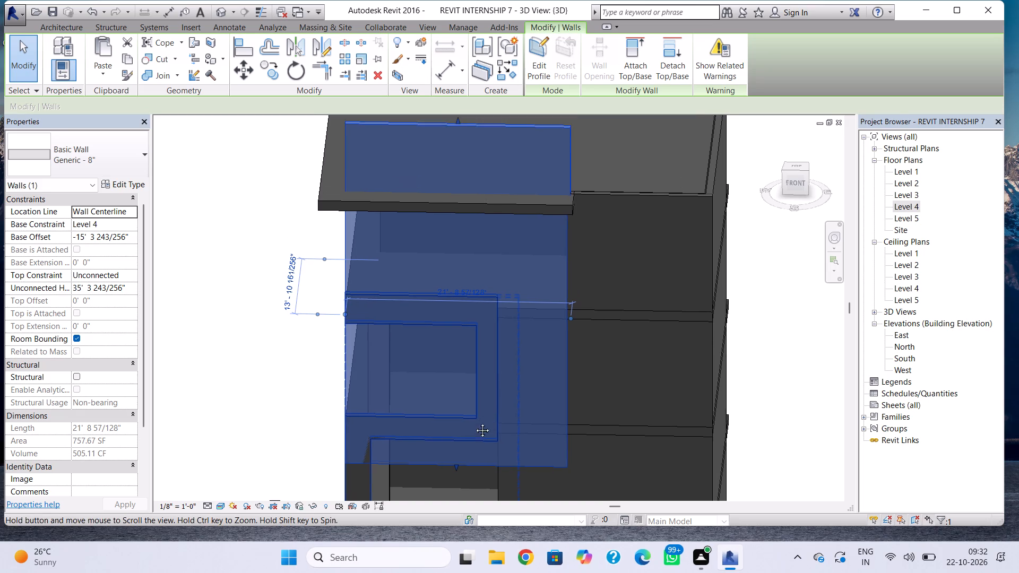
middle_drag(474, 422, 470, 438)
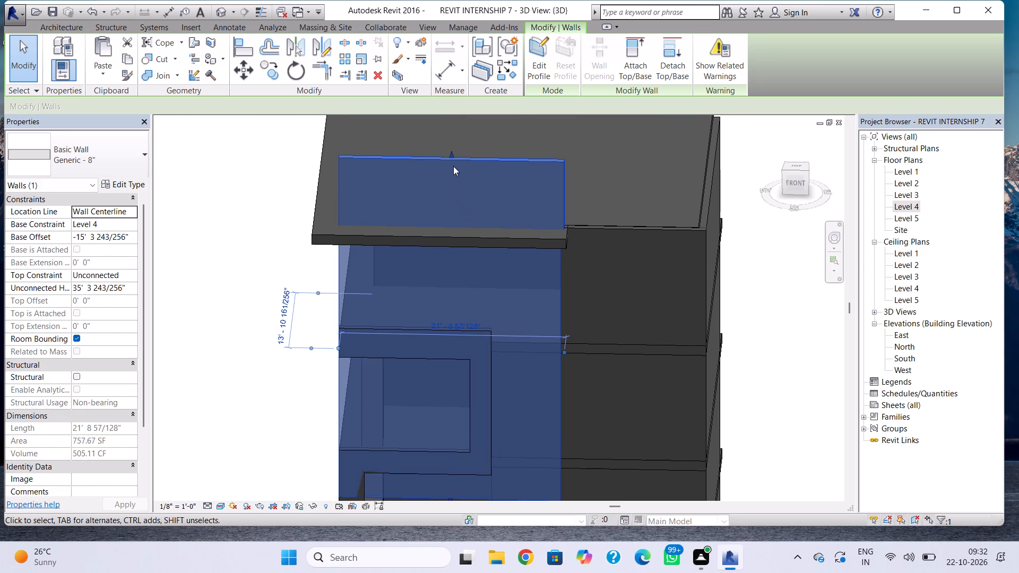
drag(452, 153, 457, 279)
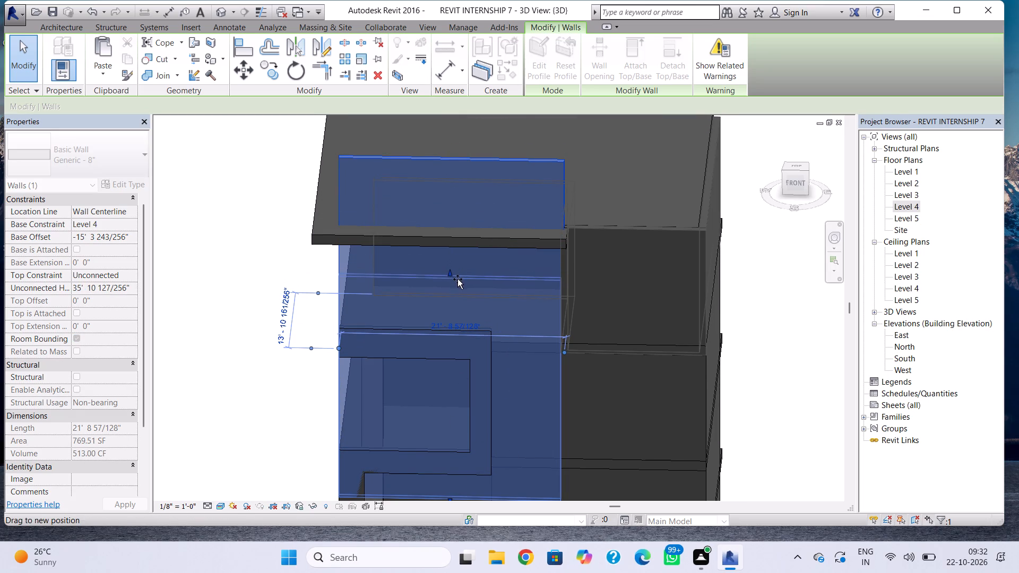
drag(457, 279, 460, 291)
key(Escape)
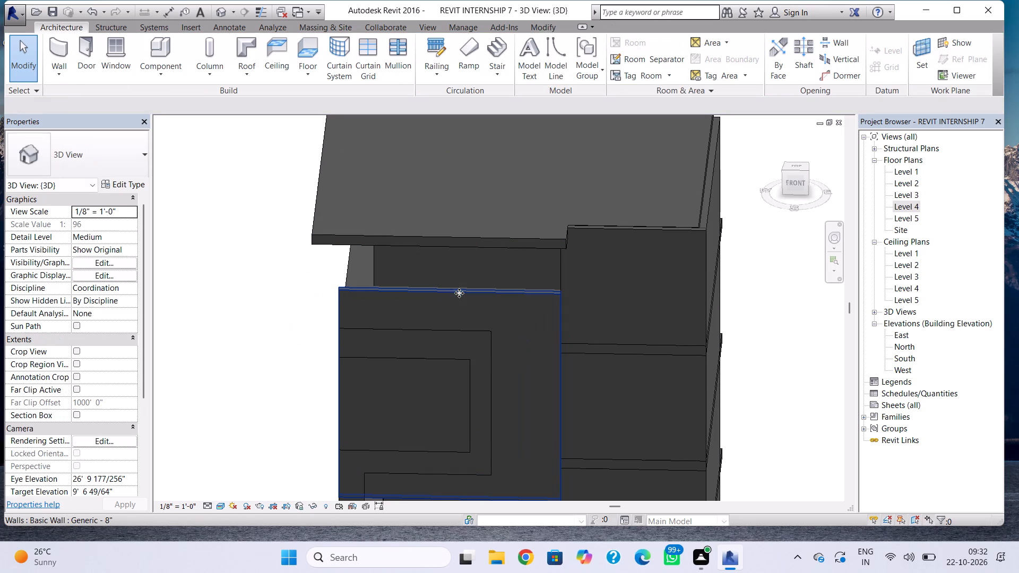
click(458, 290)
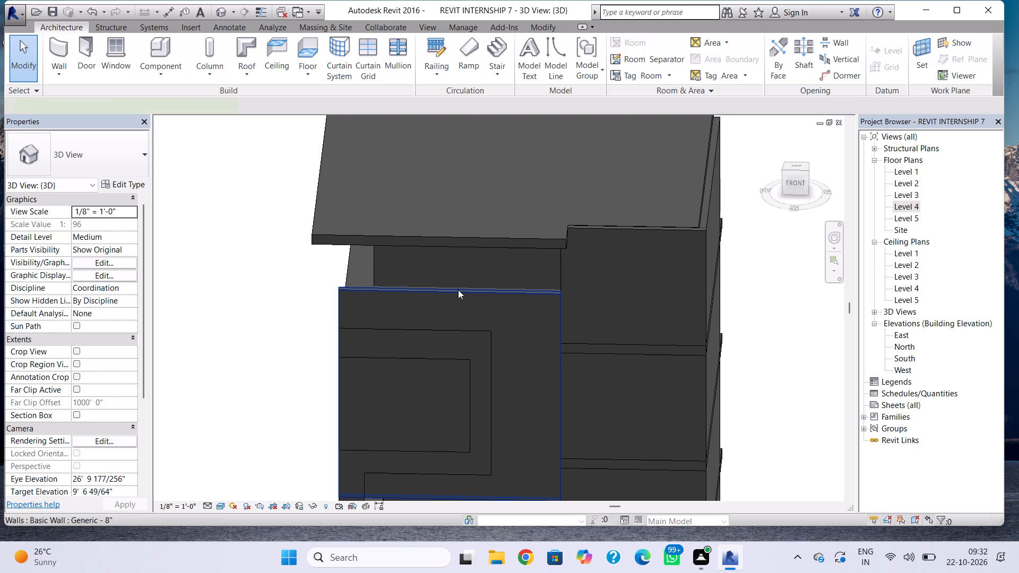
click(450, 286)
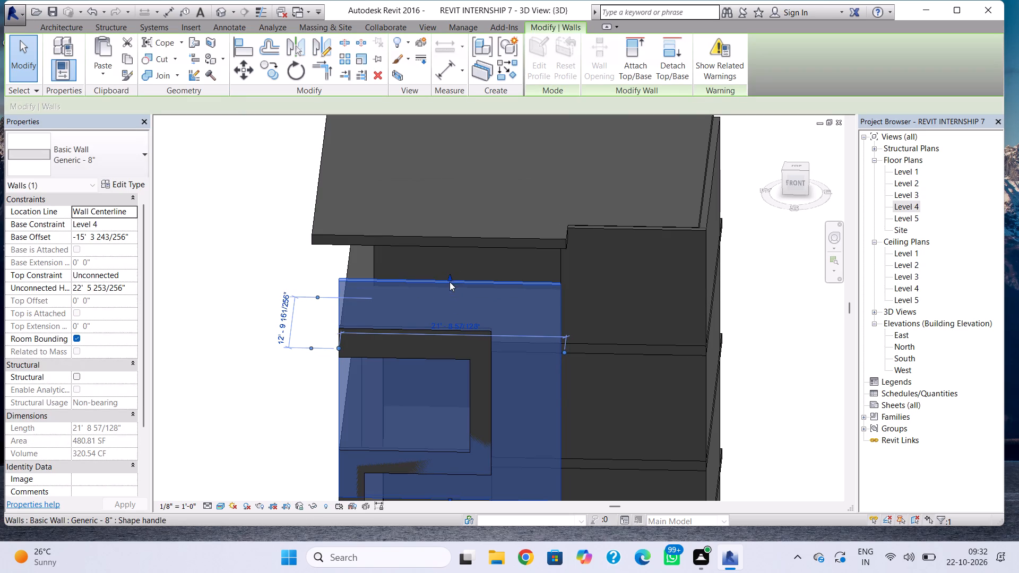
Edit the front wall's profile, sketching lines along the S-shaped wall's top edge and down its inner side to the bottom boundary.
right_drag(376, 351, 409, 307)
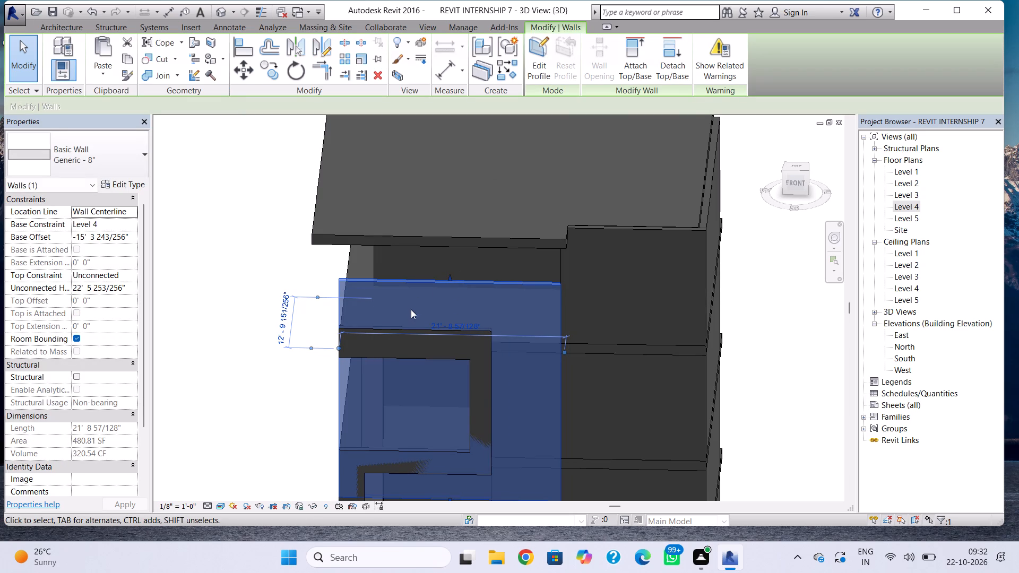
double_click(412, 284)
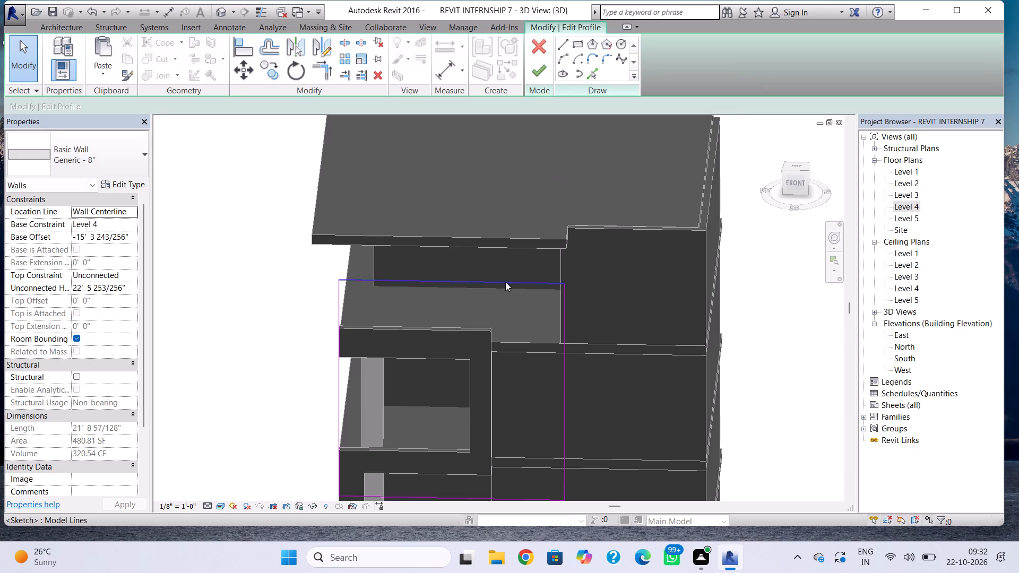
click(567, 46)
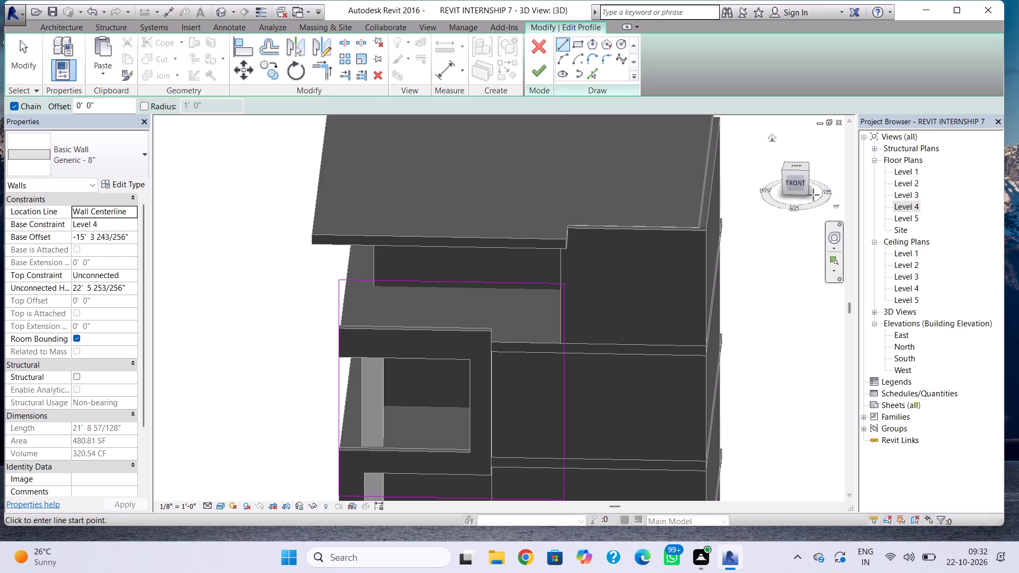
key(Escape)
click(797, 187)
key(Escape)
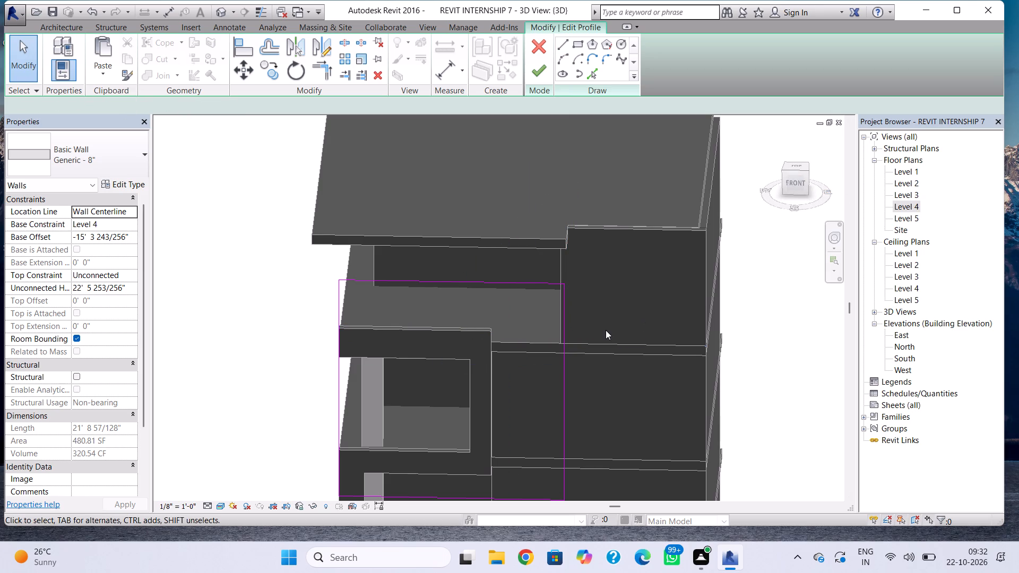
shift+right_drag(521, 395, 531, 313)
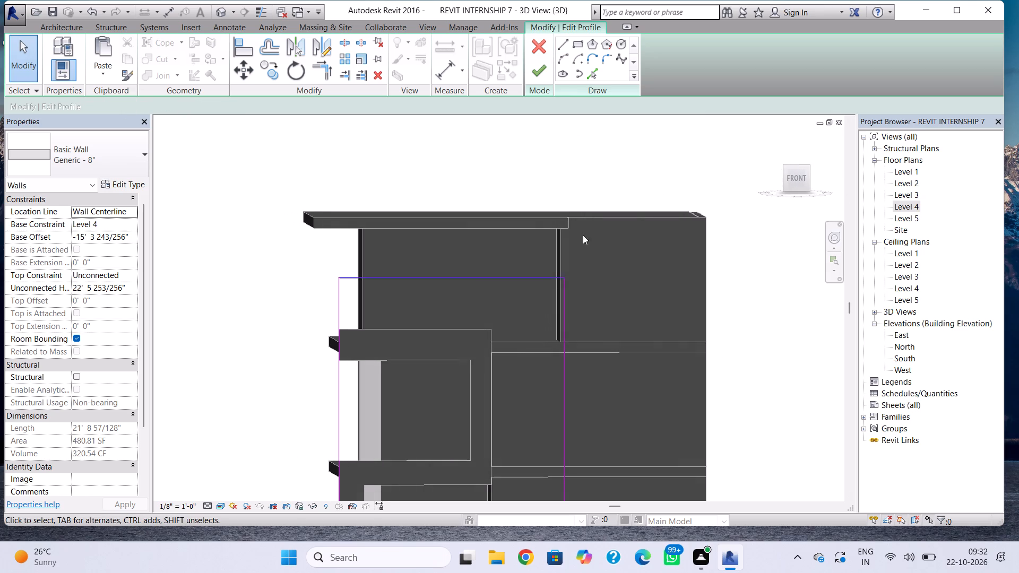
click(567, 47)
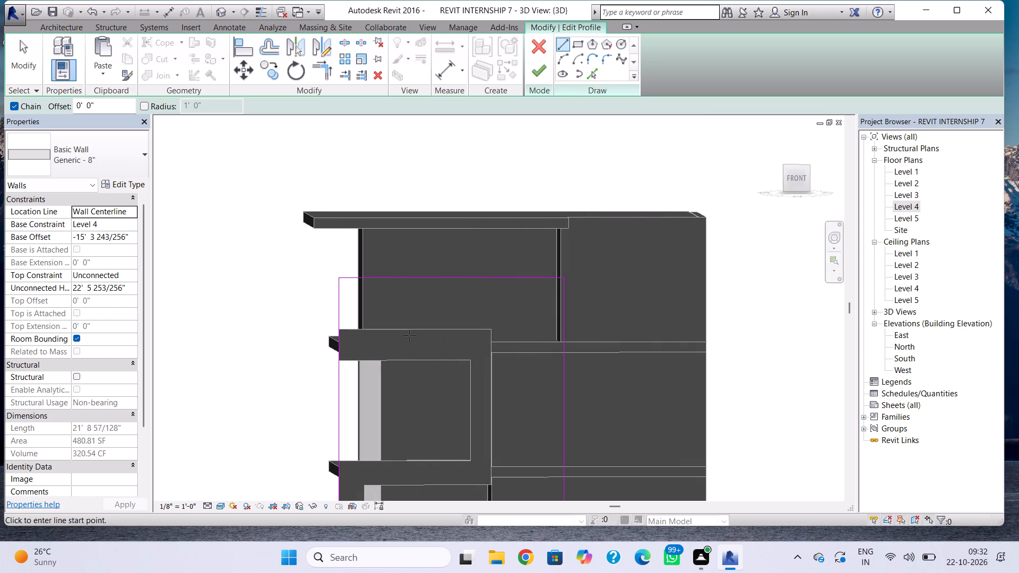
scroll(403, 327, up, 3)
click(312, 328)
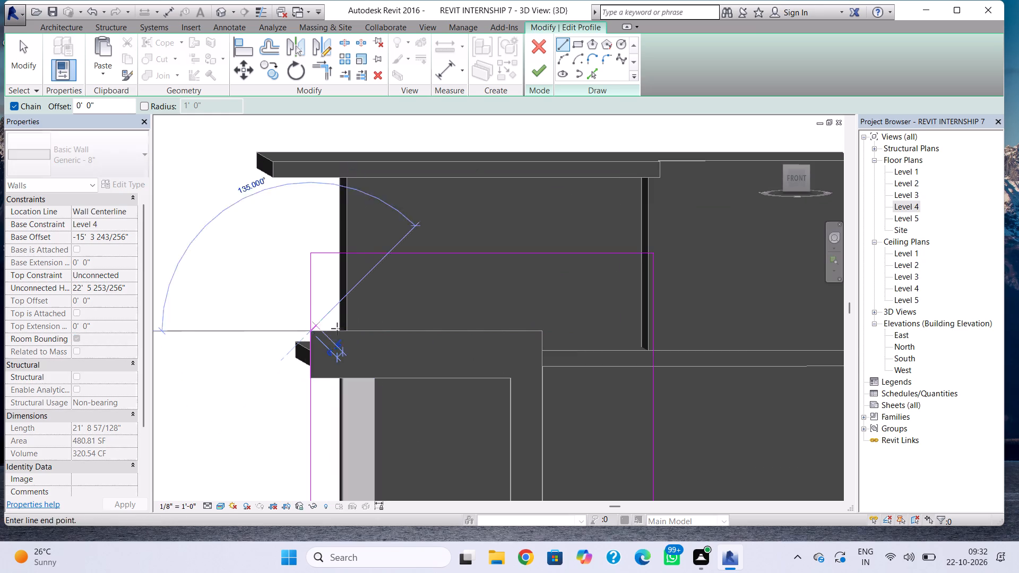
click(545, 328)
scroll(548, 412, down, 1)
middle_drag(547, 413, 577, 275)
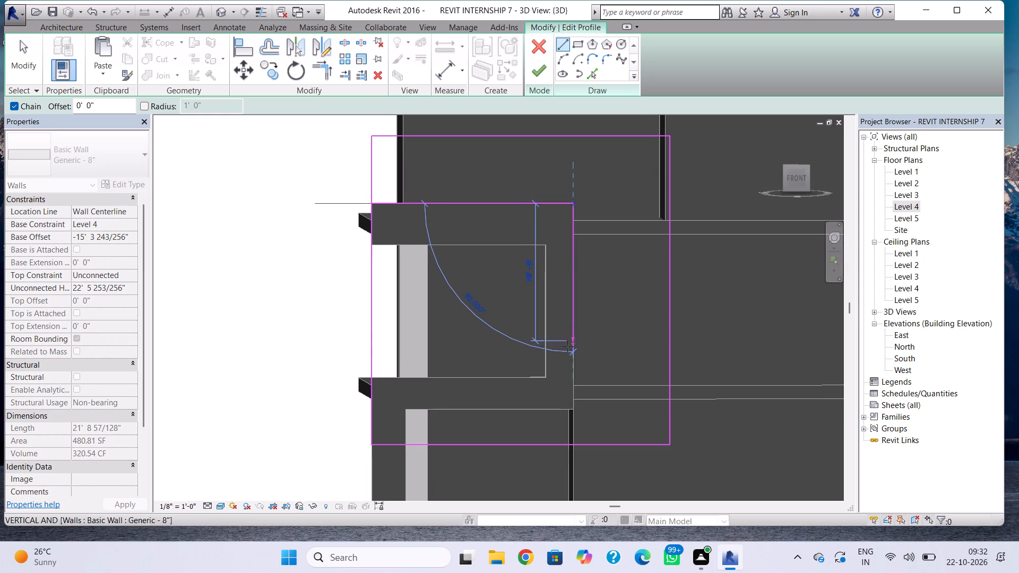
click(576, 443)
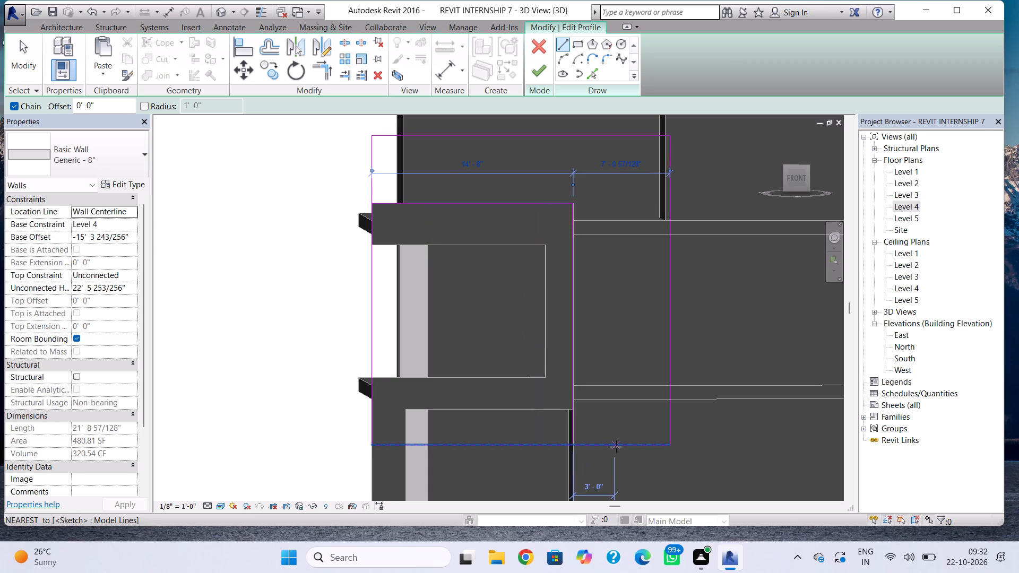
key(Escape)
key(Escape)
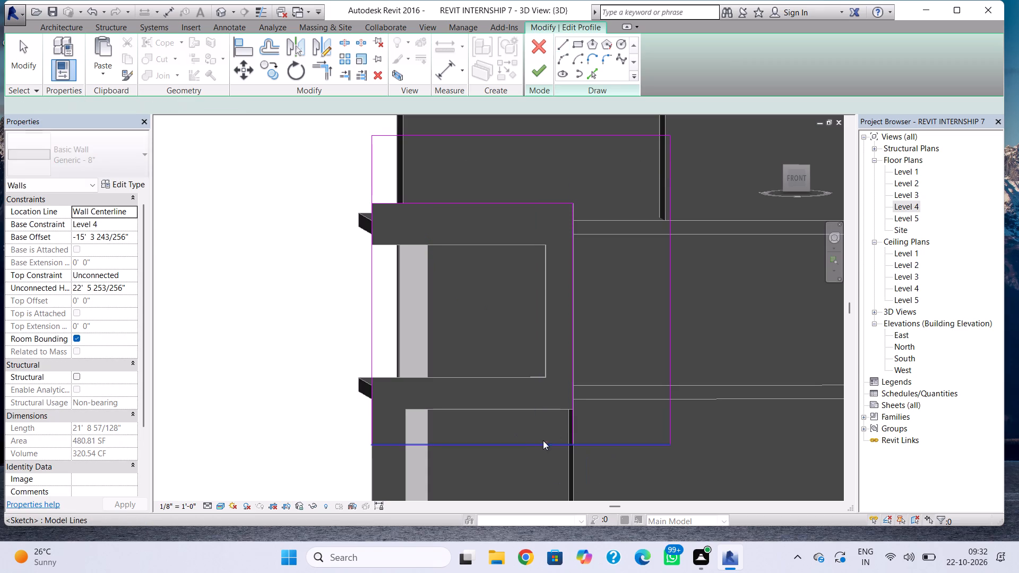
Shorten the profile's bottom and outer boundary lines to the new lines, forming an inverted L, and finish the profile edit.
click(539, 443)
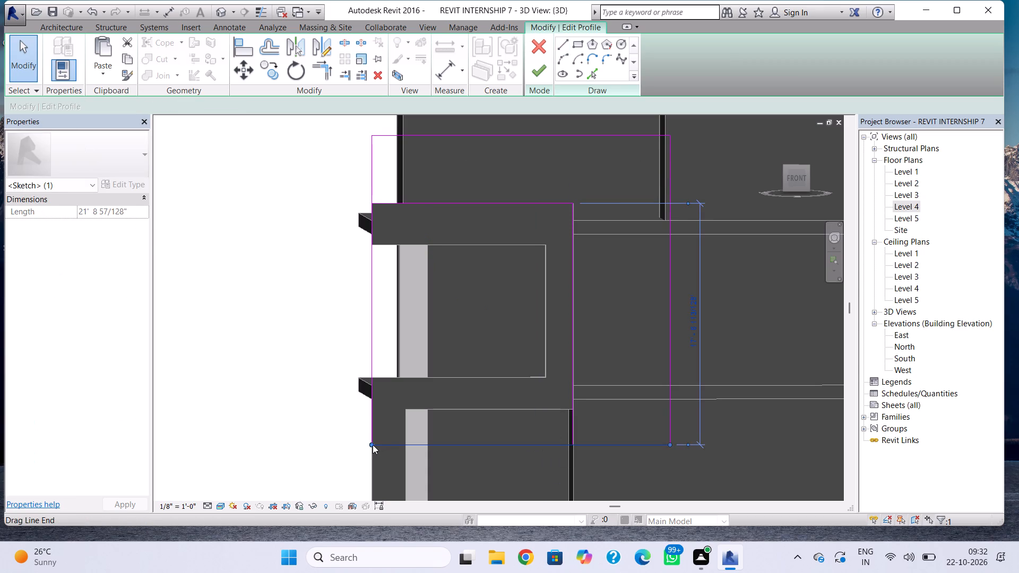
drag(372, 444, 574, 447)
click(374, 391)
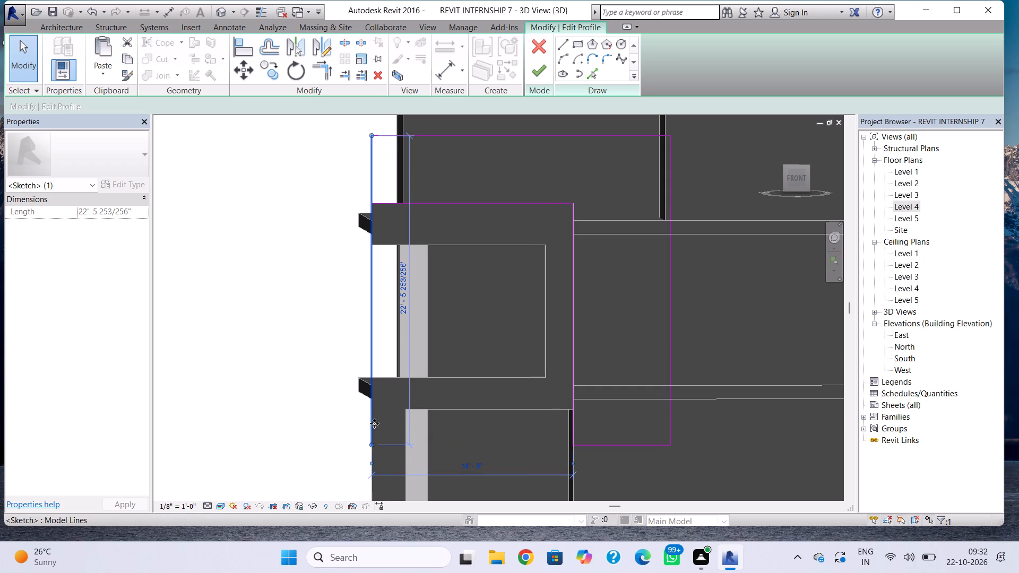
drag(369, 445, 386, 291)
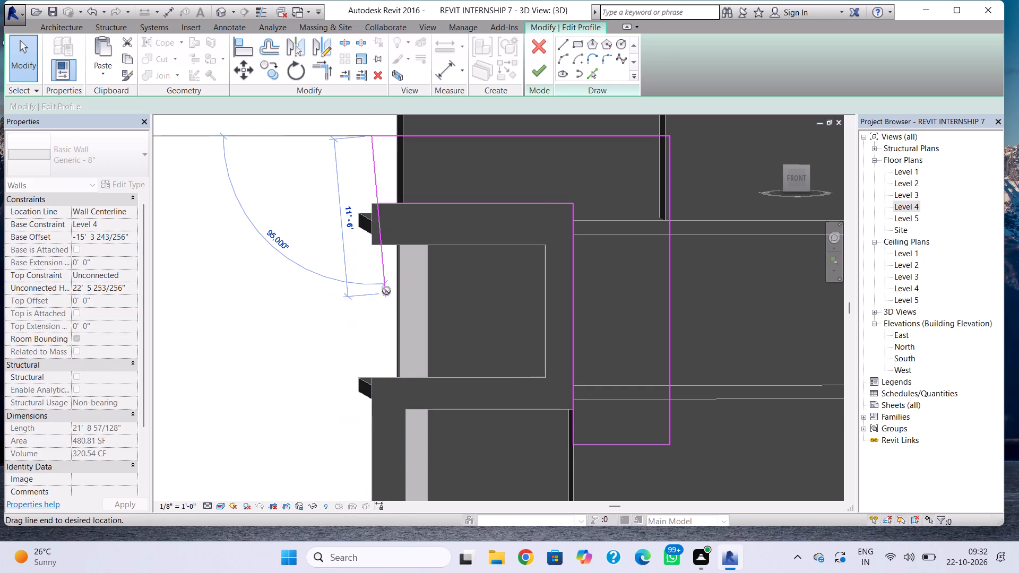
drag(386, 291, 378, 207)
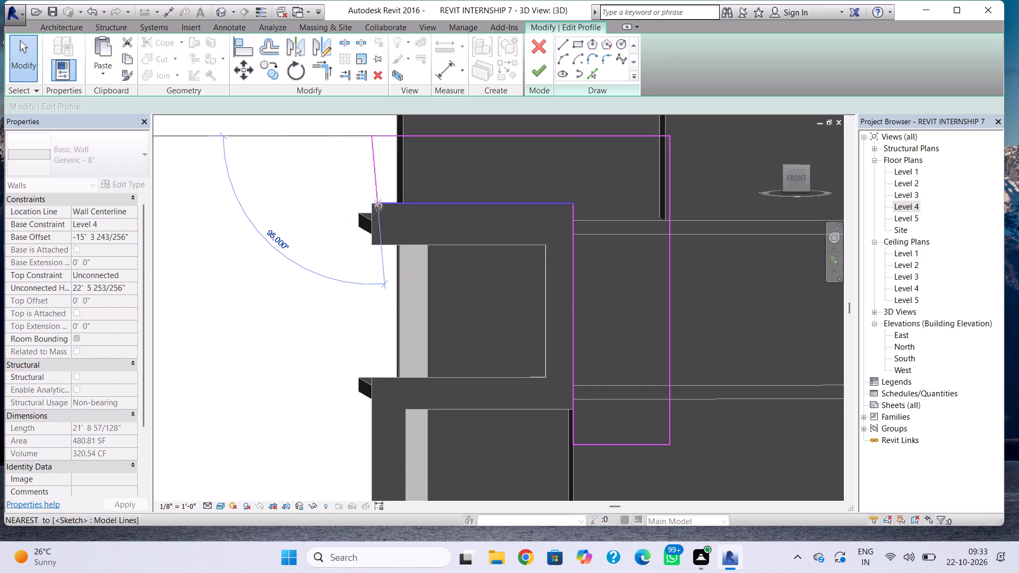
drag(378, 207, 375, 204)
key(Escape)
scroll(413, 323, down, 2)
middle_drag(414, 341, 414, 359)
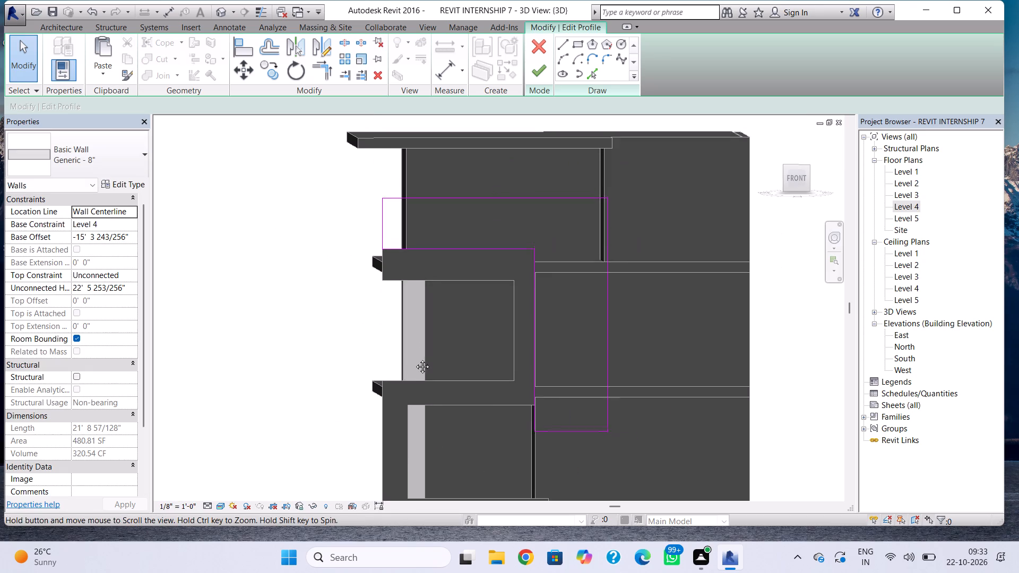
middle_drag(414, 359, 412, 367)
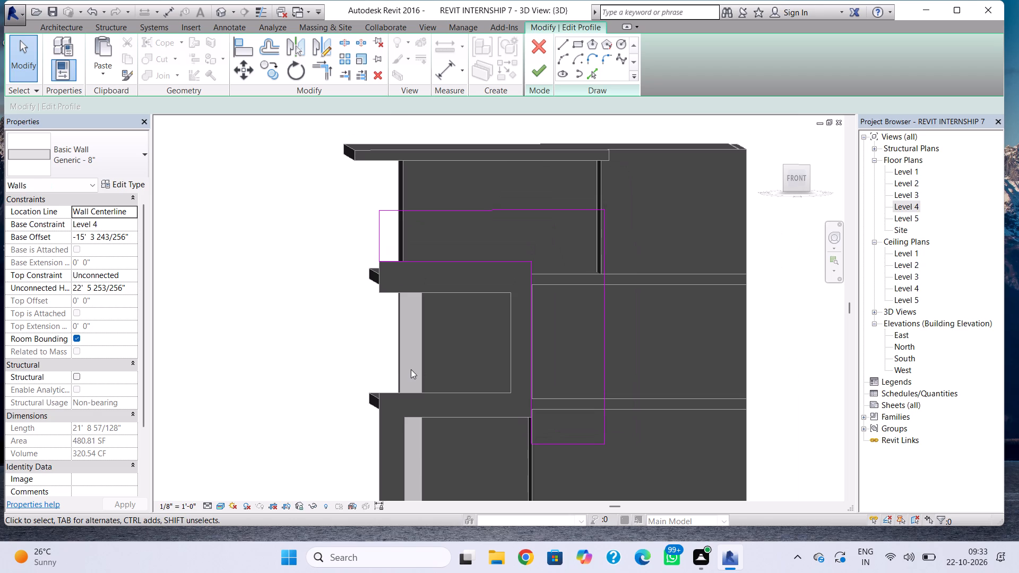
click(545, 75)
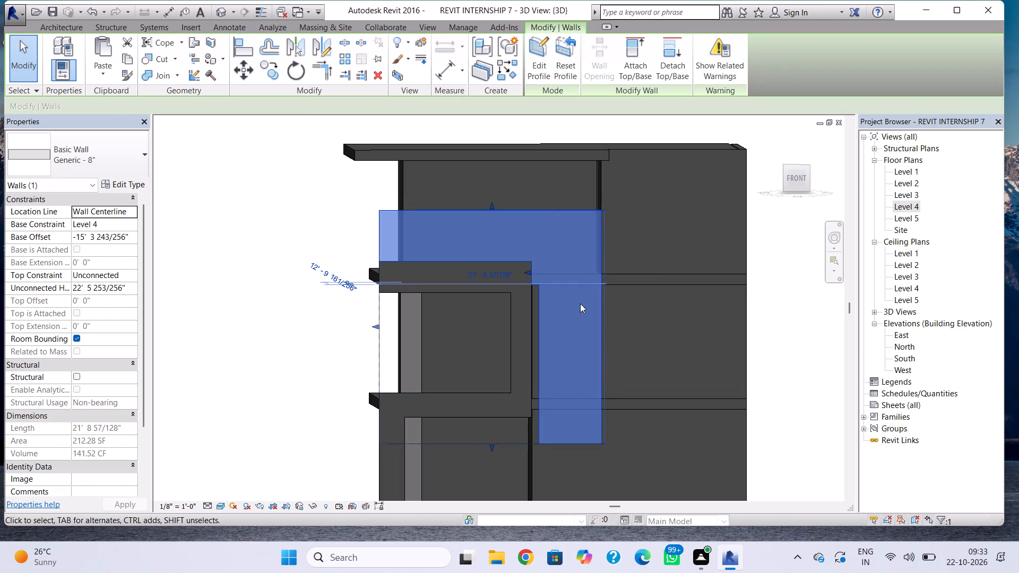
Select the L-shaped front wall and examine its vertical leg's inner edge beside the S-shaped wall.
key(Escape)
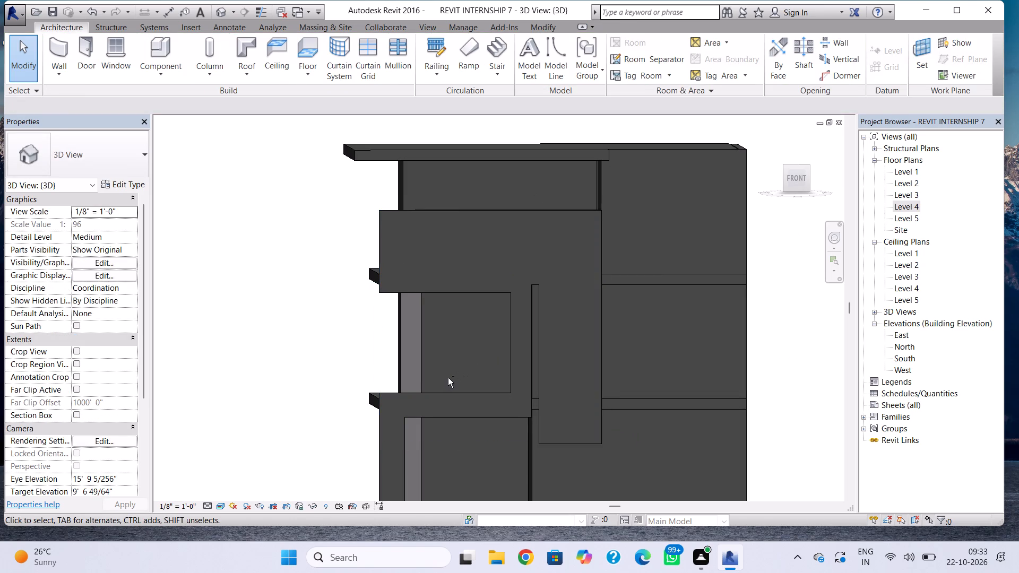
shift+right_drag(448, 378, 442, 411)
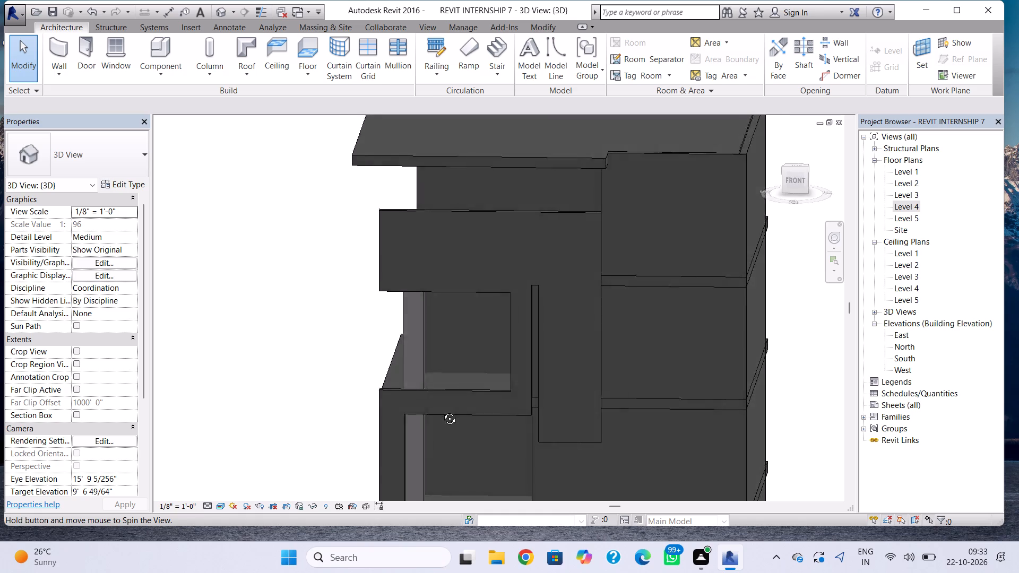
shift+right_drag(442, 411, 453, 404)
click(544, 426)
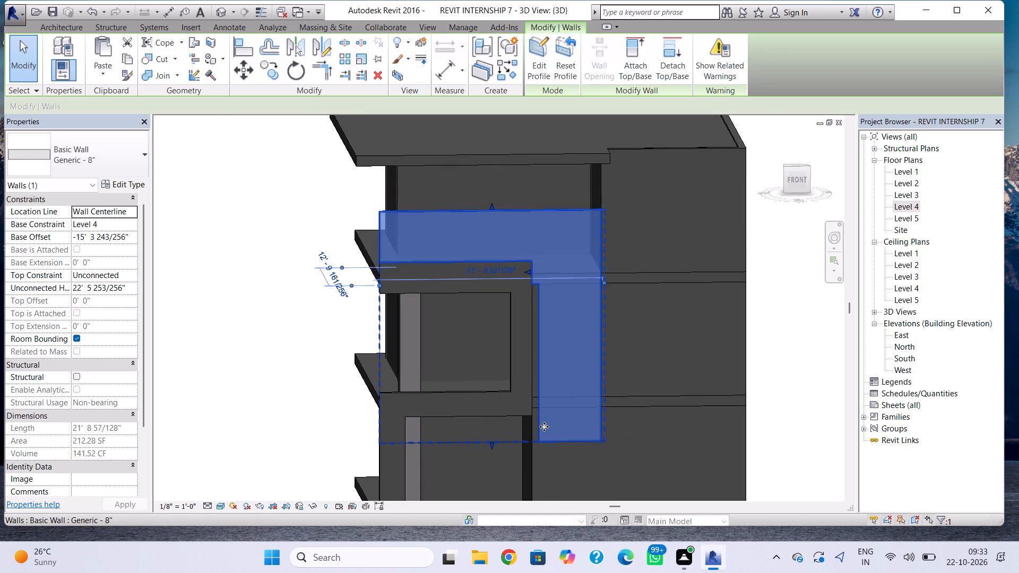
scroll(544, 427, up, 2)
click(538, 441)
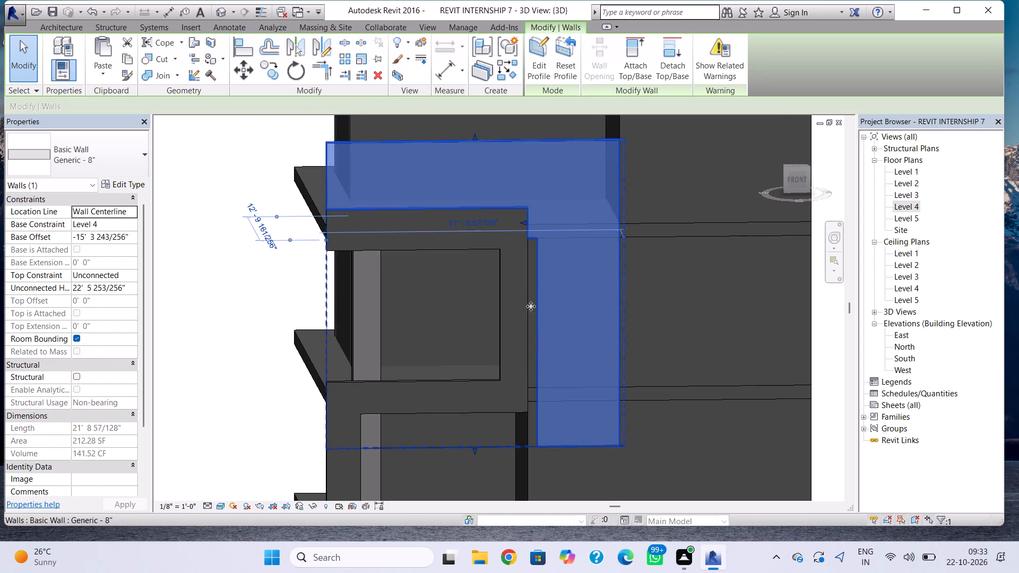
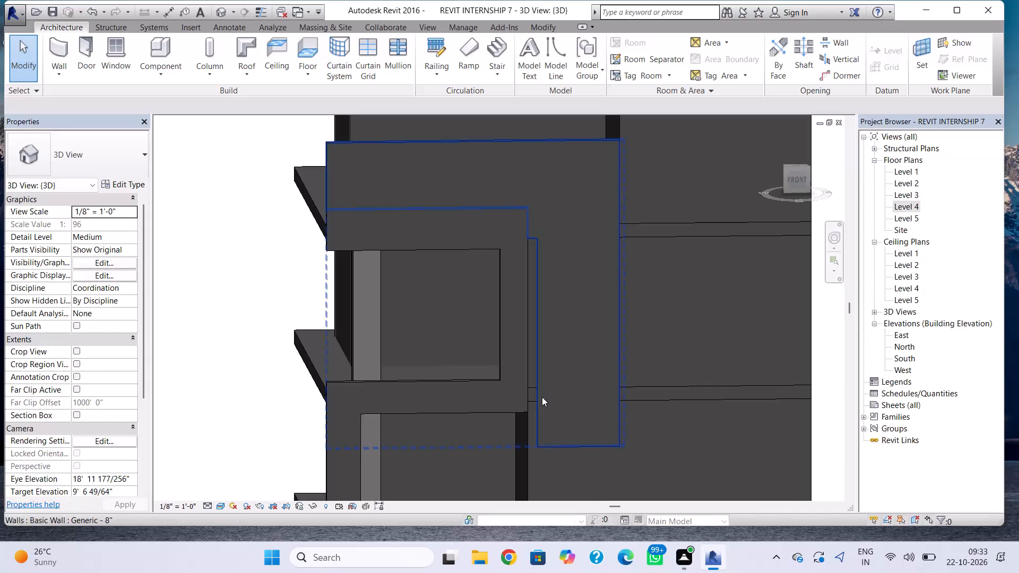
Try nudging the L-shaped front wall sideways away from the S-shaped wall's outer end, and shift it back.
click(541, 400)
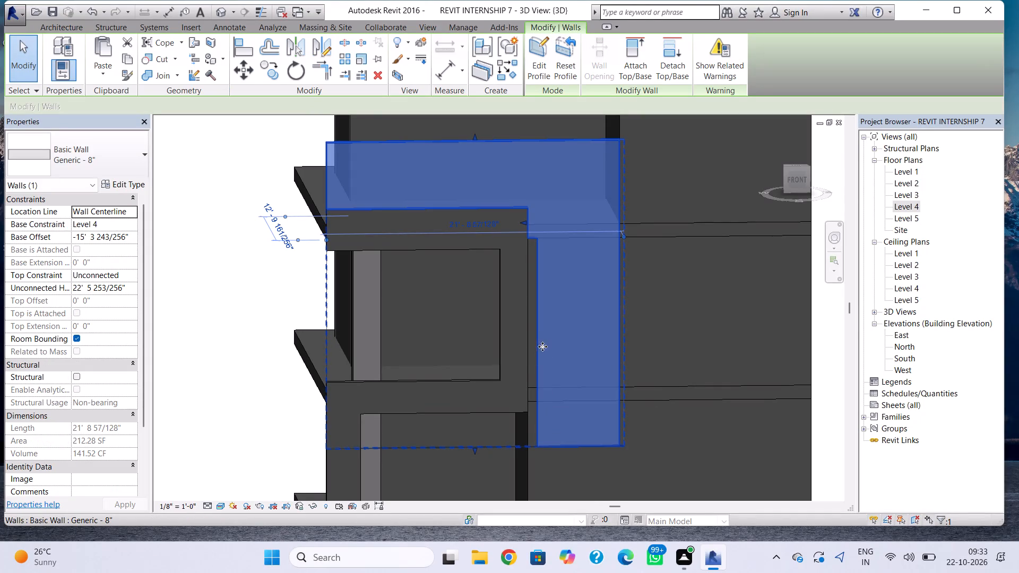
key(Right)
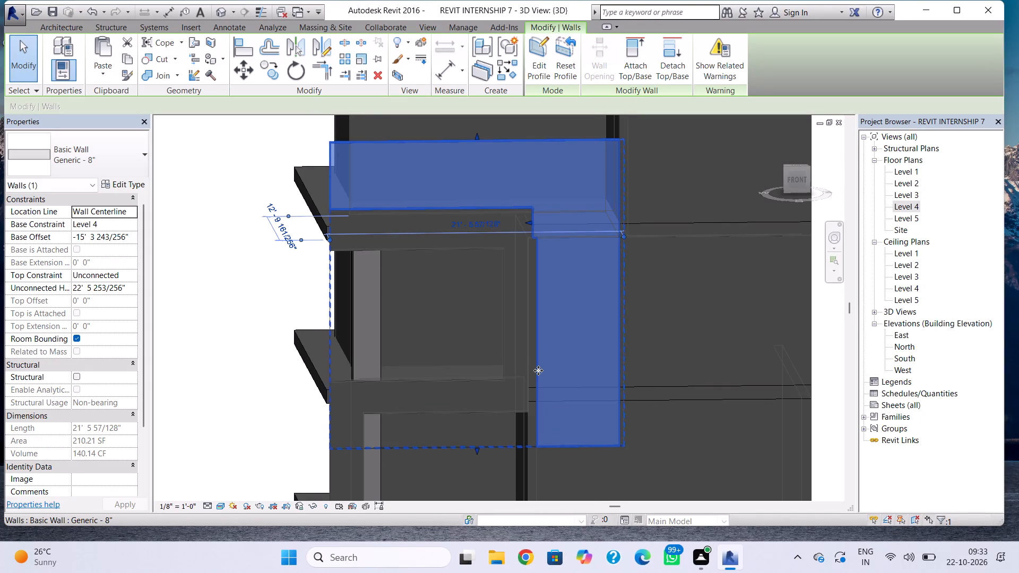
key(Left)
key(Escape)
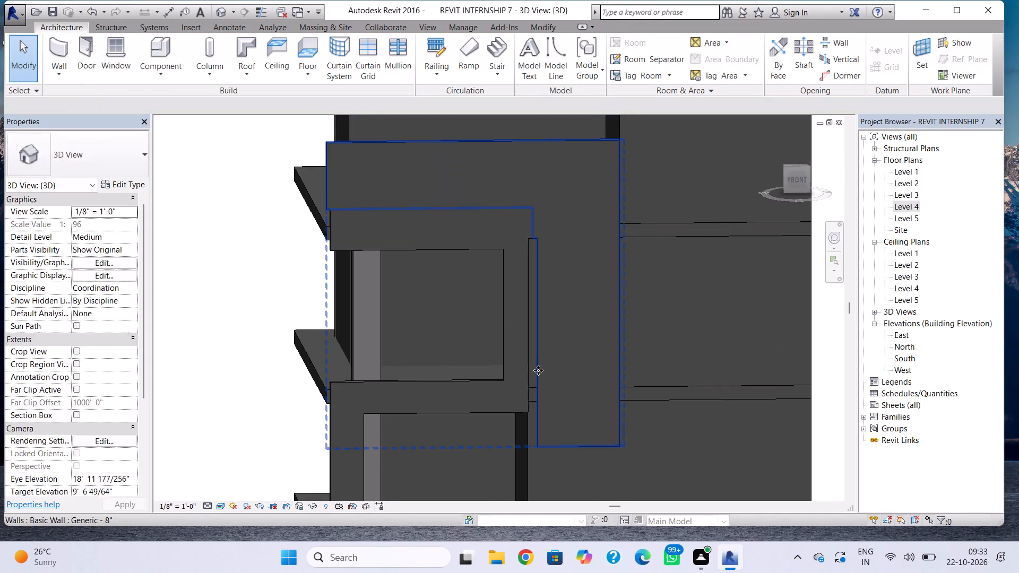
Pull the L-shaped wall's inner edge beside the S-shaped wall's top corner, giving a wall length of about 21'-5".
click(541, 329)
scroll(542, 283, up, 6)
middle_drag(546, 260, 520, 355)
scroll(546, 265, up, 1)
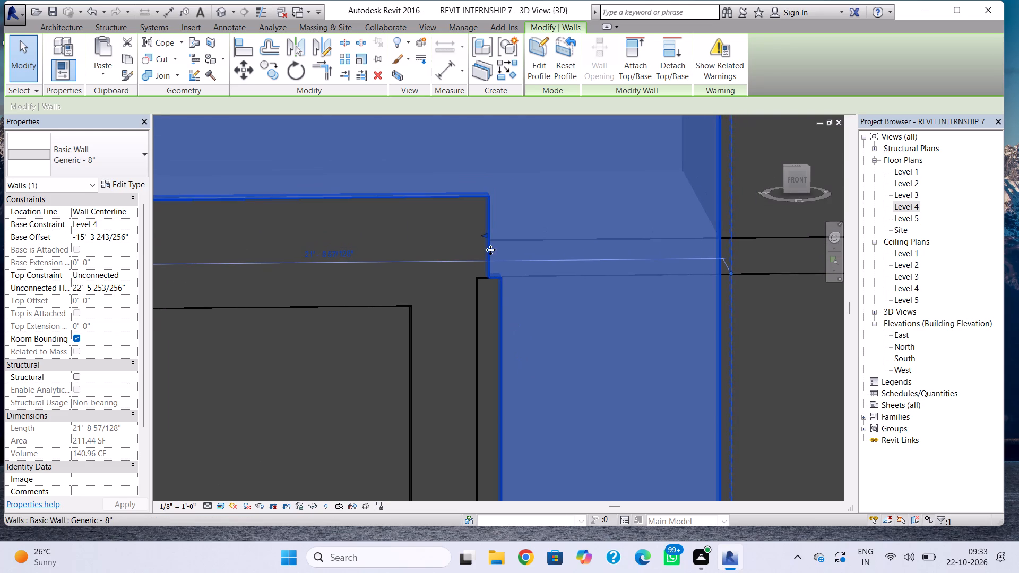
drag(486, 235, 497, 234)
click(505, 309)
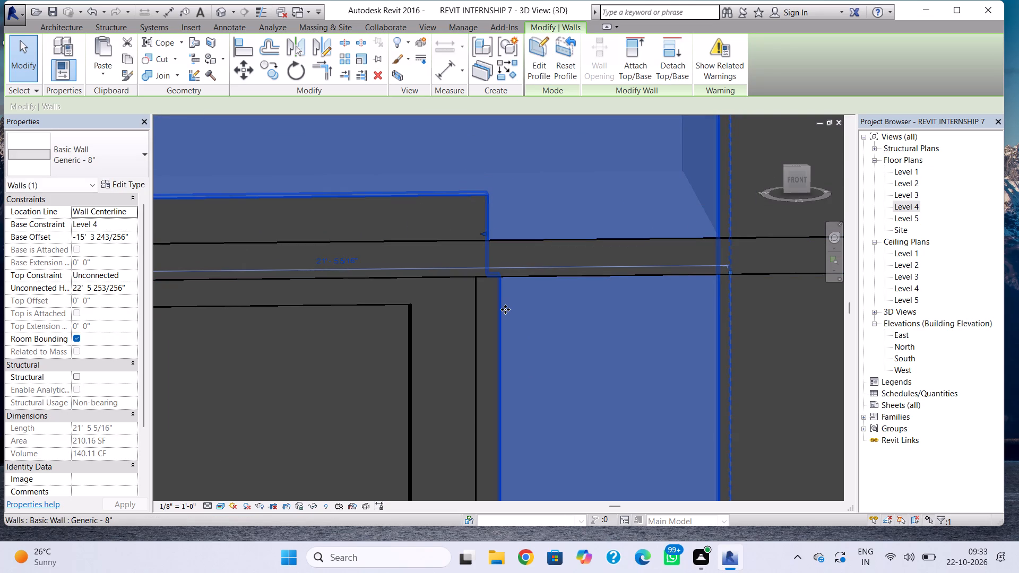
scroll(511, 313, down, 4)
scroll(593, 314, down, 3)
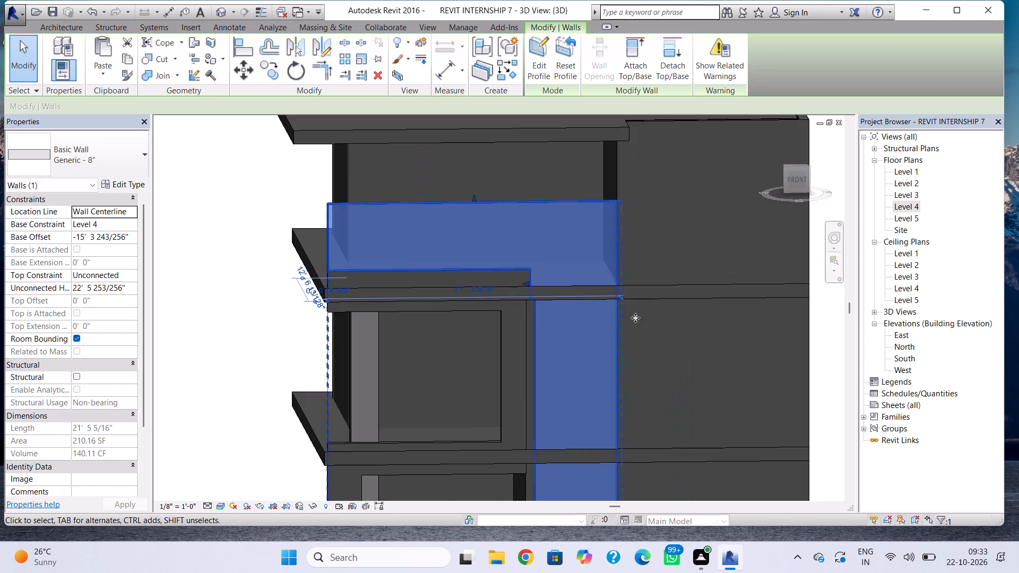
In the Level 4 floor plan, nudge the L-shaped front wall outward to about 12'-8" from the recessed wall behind it.
double_click(905, 203)
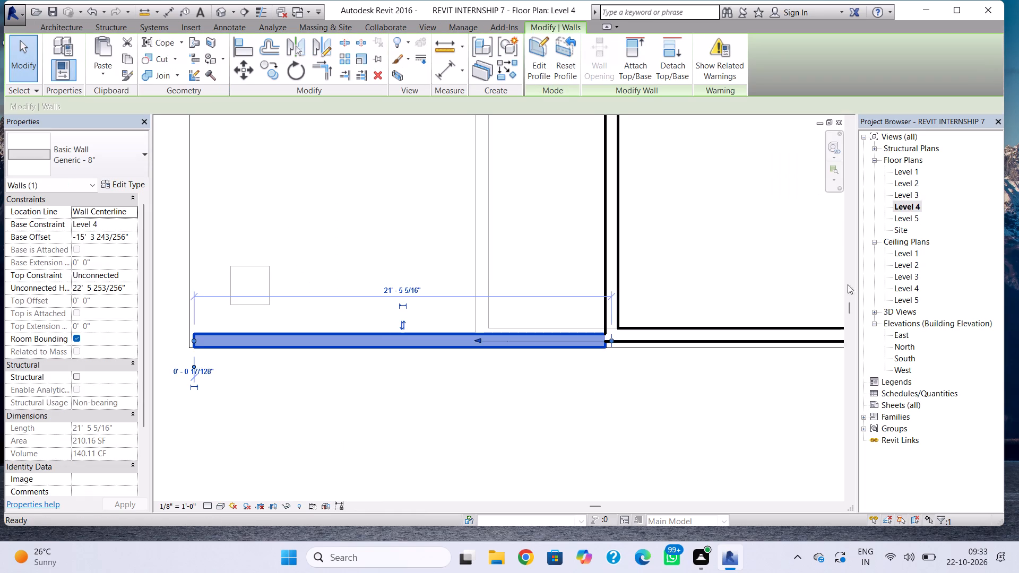
scroll(593, 366, down, 1)
key(Down)
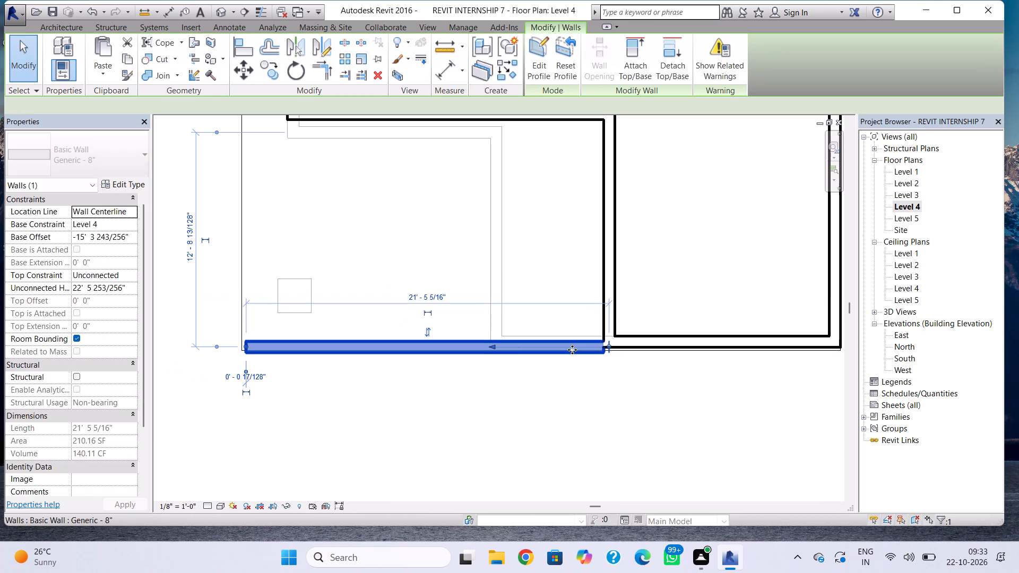
key(Escape)
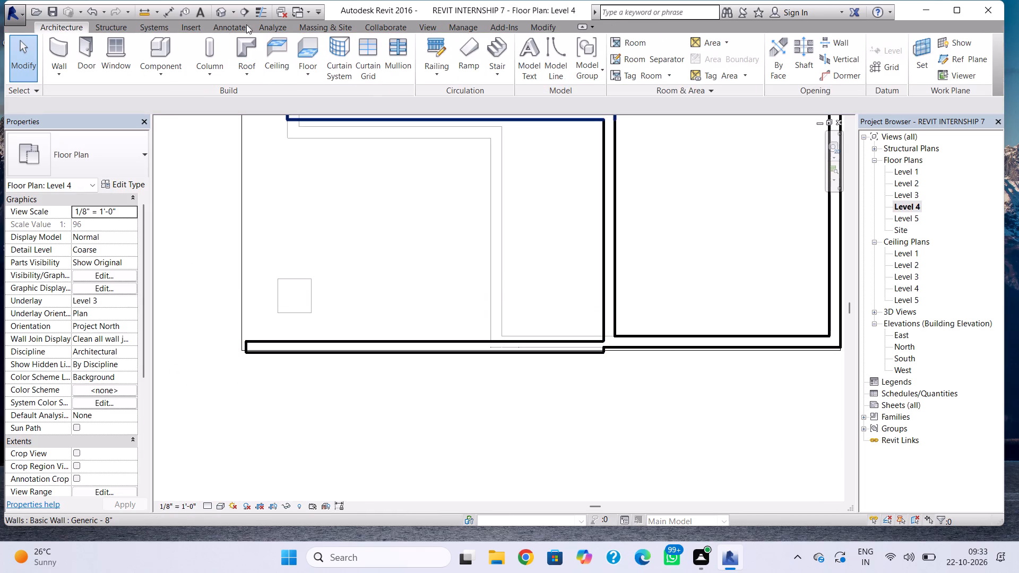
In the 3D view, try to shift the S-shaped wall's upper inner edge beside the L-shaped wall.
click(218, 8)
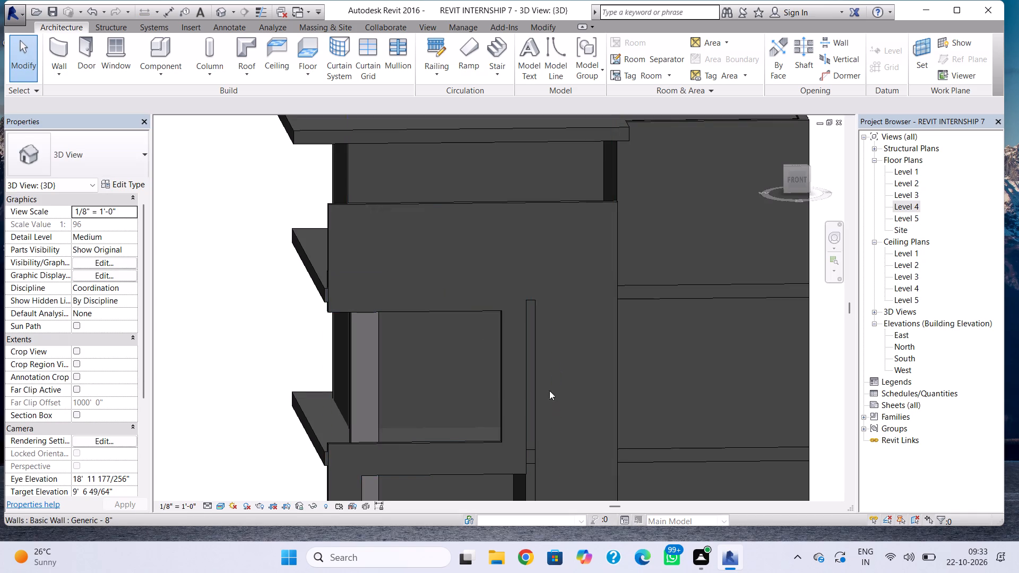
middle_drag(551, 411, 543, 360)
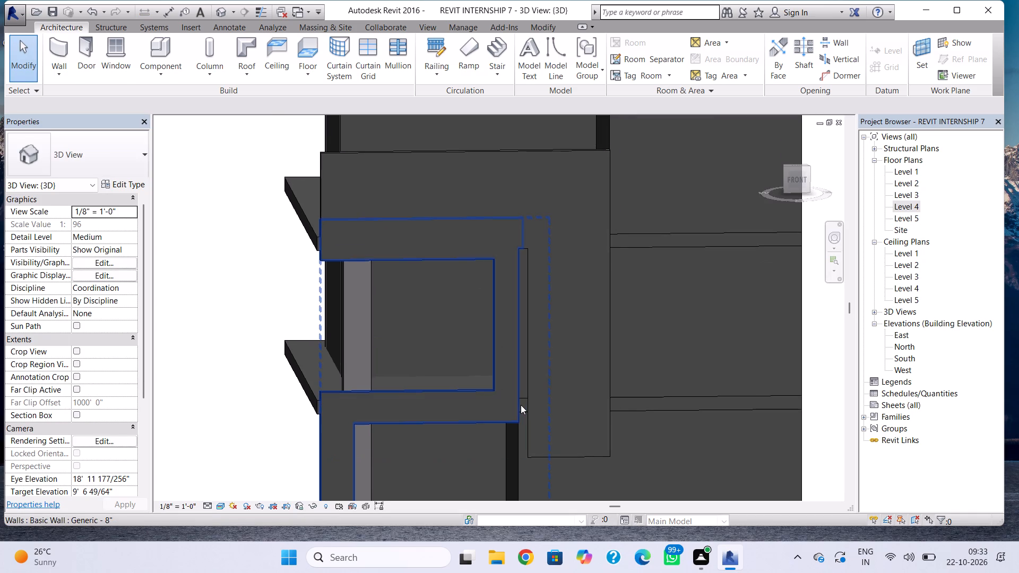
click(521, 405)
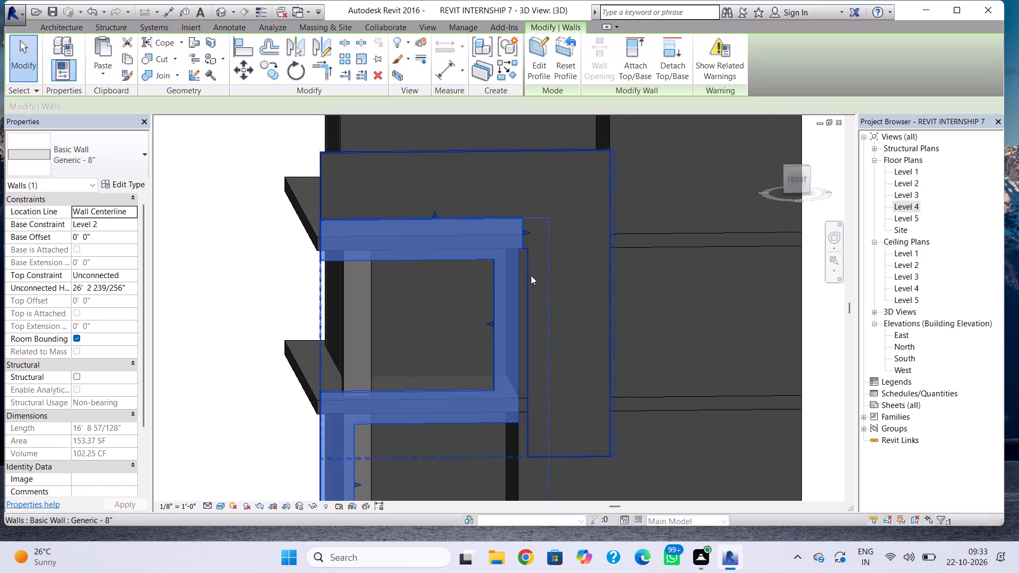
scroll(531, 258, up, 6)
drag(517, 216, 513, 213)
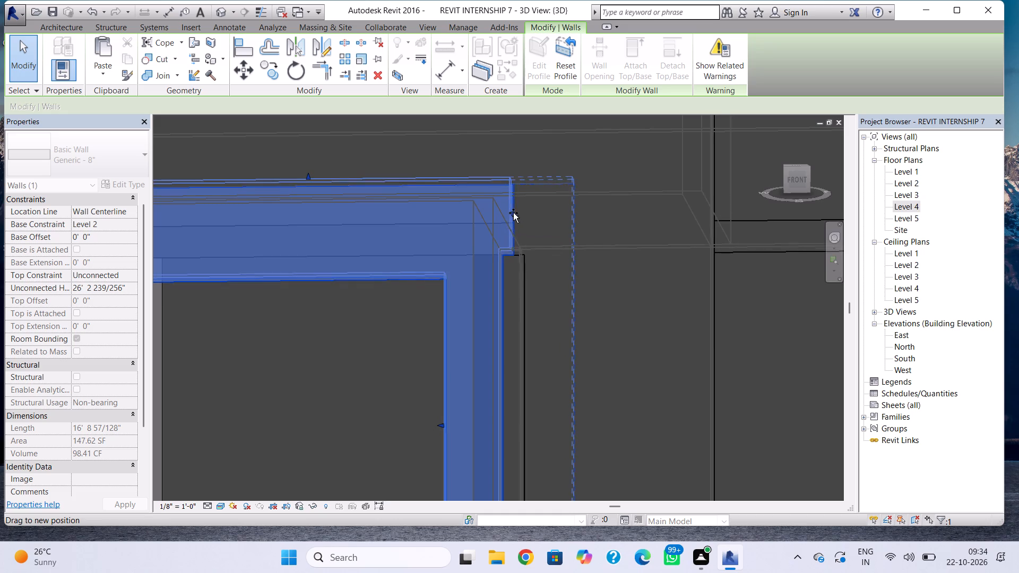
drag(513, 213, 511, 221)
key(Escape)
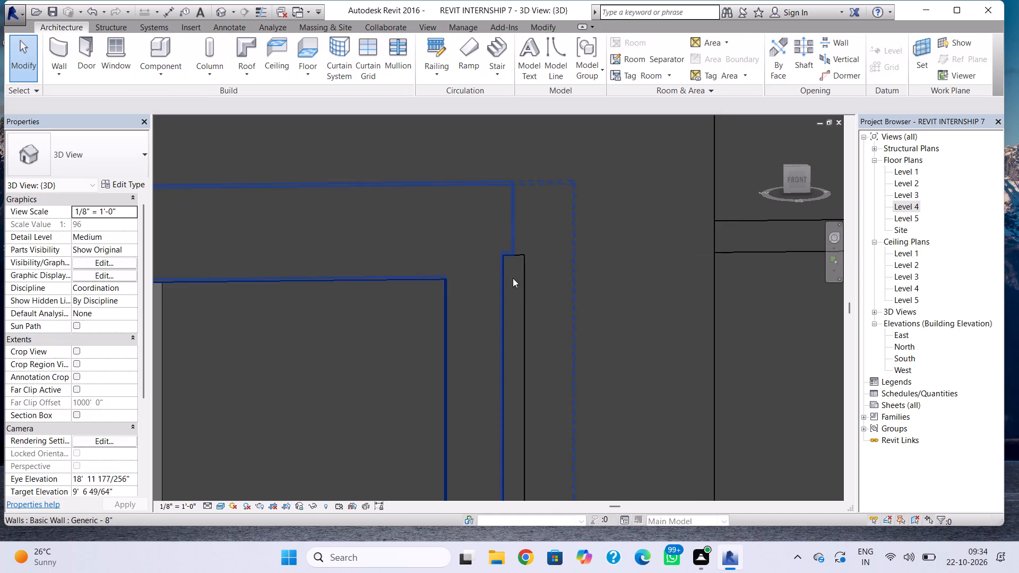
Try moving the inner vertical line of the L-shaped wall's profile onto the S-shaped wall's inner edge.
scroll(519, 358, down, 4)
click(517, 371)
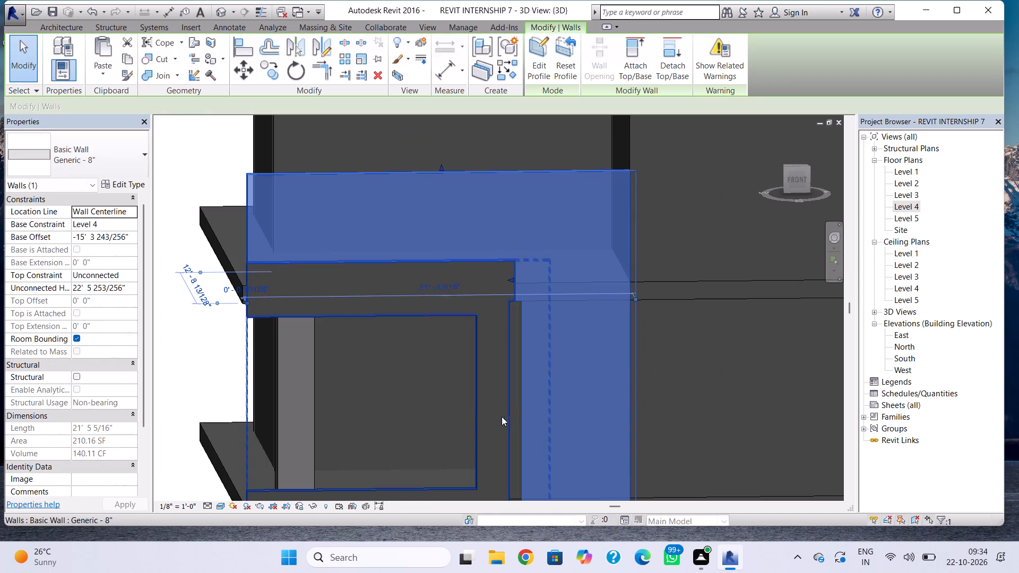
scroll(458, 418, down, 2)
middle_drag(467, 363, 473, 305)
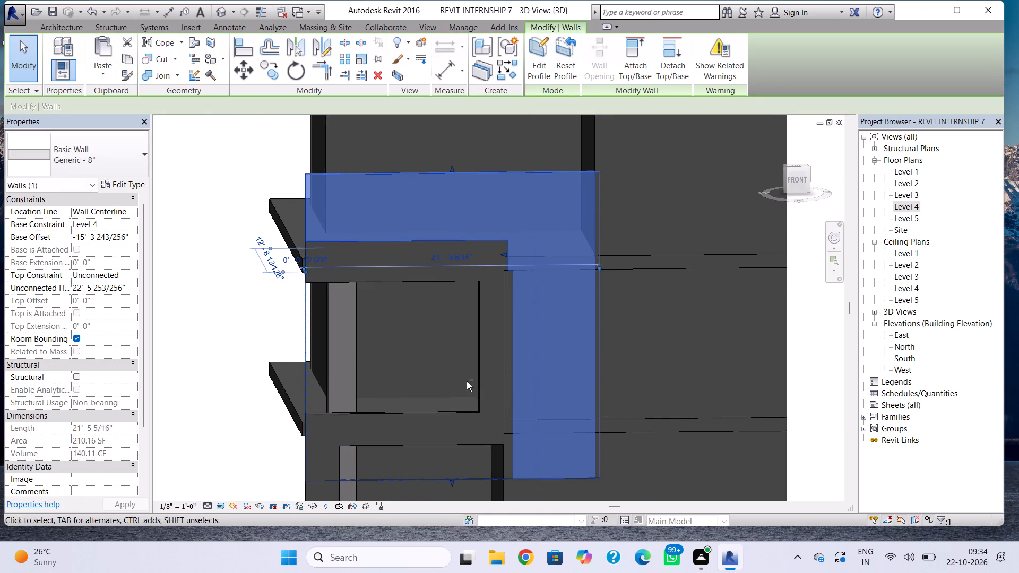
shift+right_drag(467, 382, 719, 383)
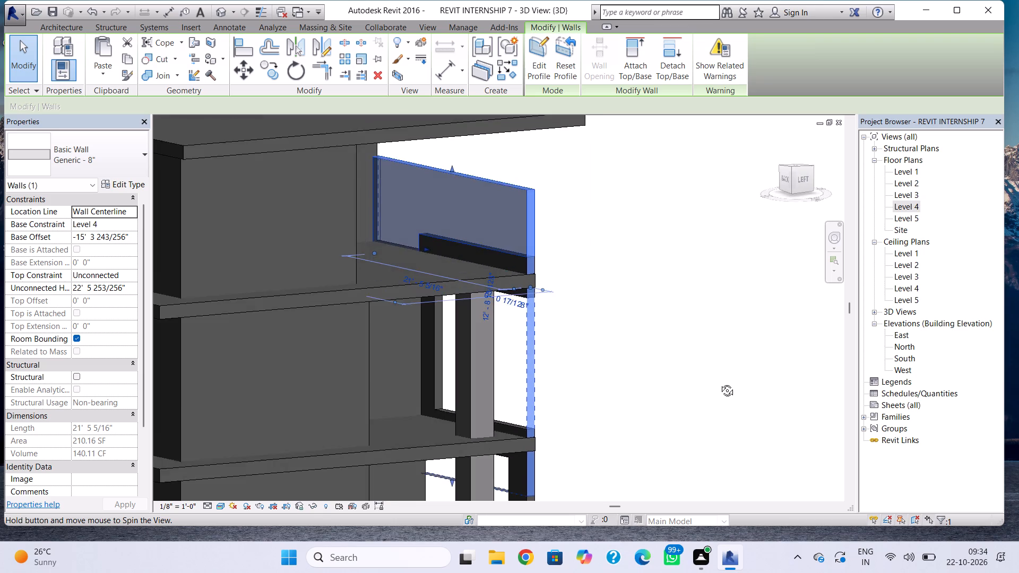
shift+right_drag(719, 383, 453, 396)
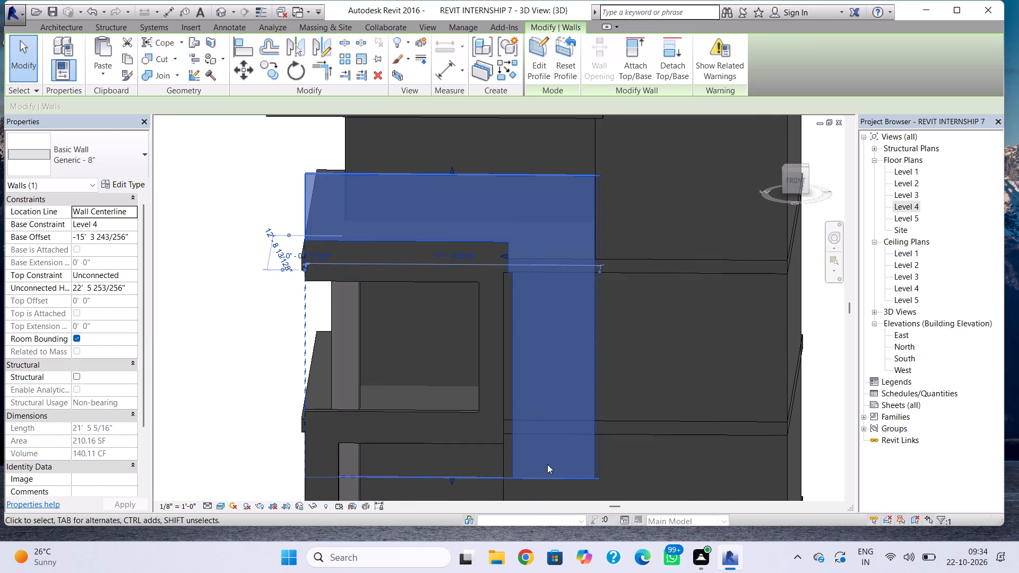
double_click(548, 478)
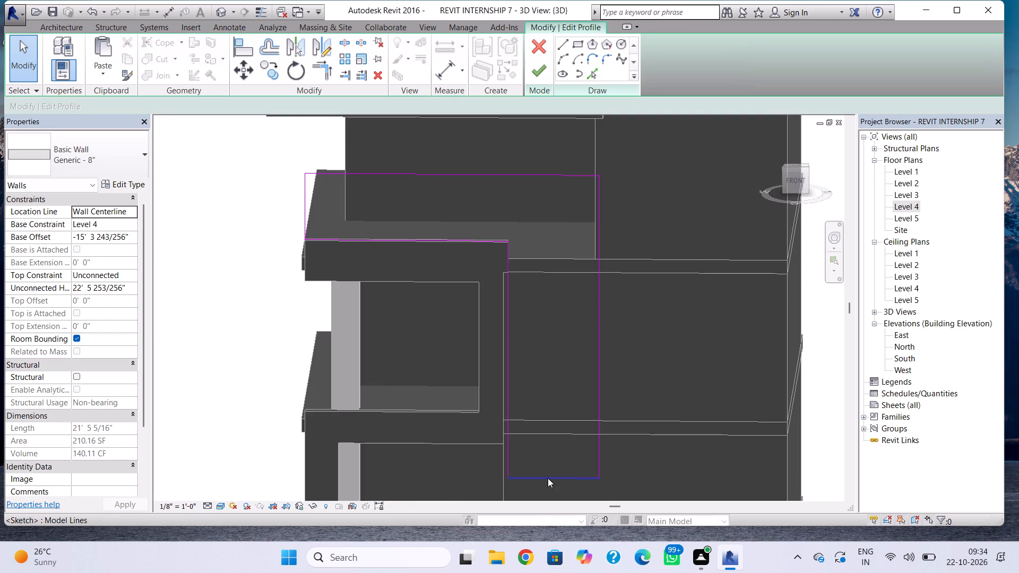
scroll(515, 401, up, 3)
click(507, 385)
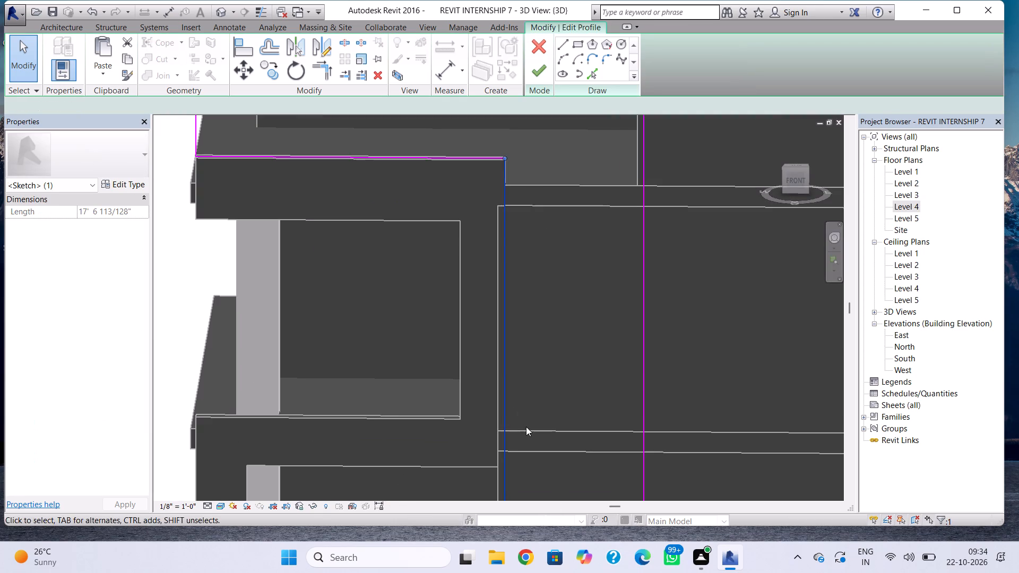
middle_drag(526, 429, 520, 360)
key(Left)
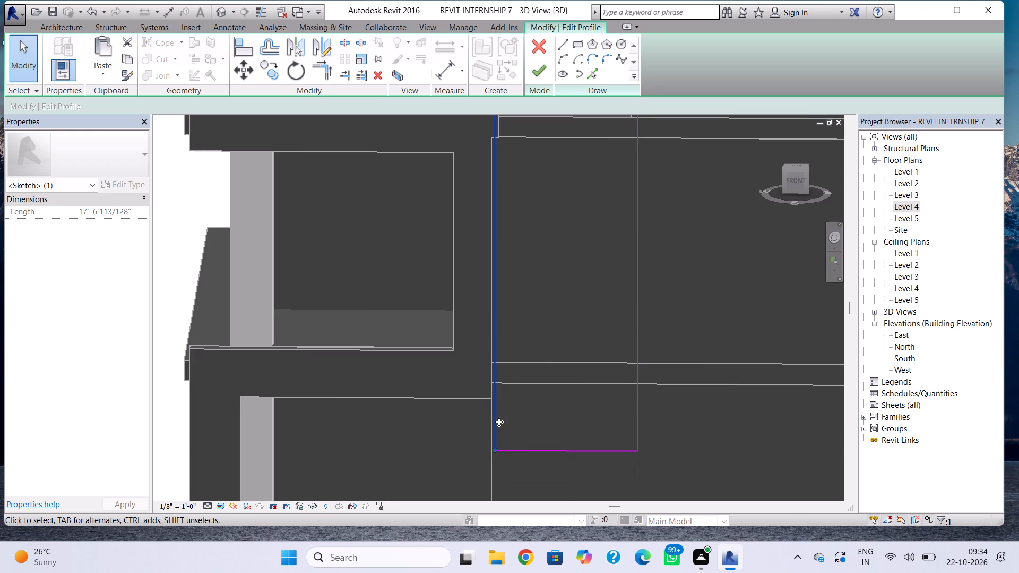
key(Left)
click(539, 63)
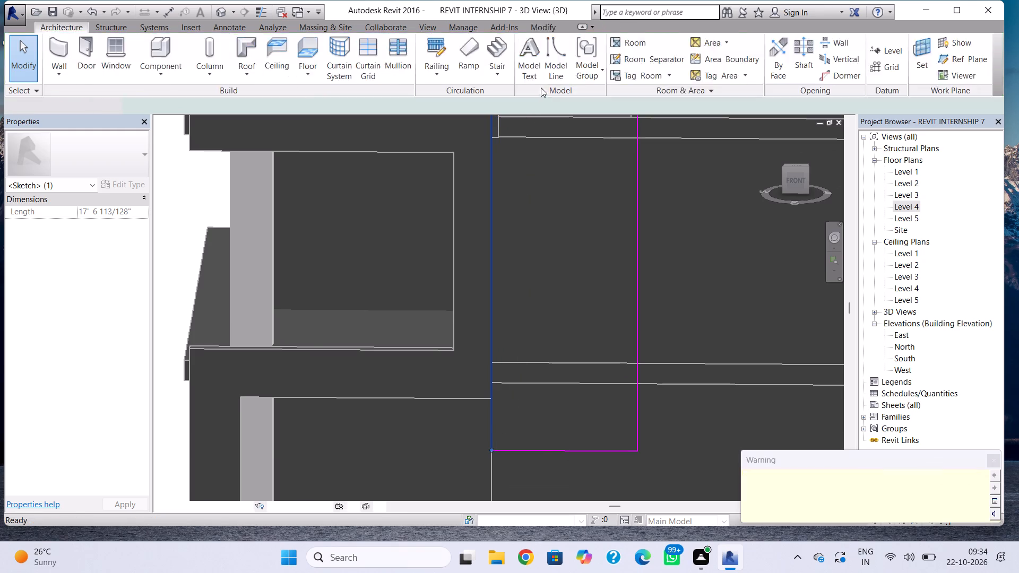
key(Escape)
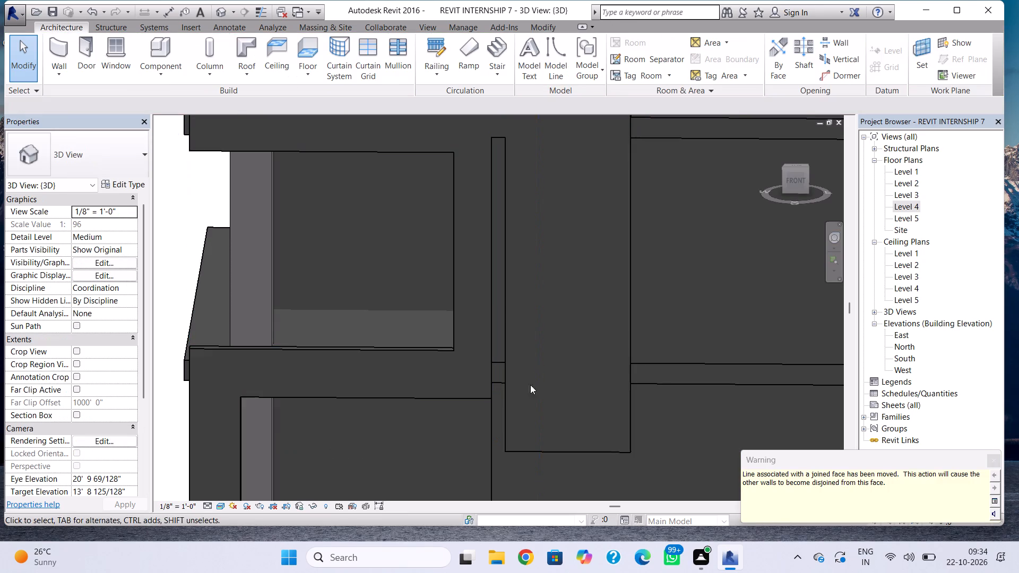
Edit the L-shaped wall's profile, nudging its inner vertical line away from the S-shaped wall, and finish the edit.
scroll(504, 417, down, 2)
middle_click(500, 445)
click(503, 438)
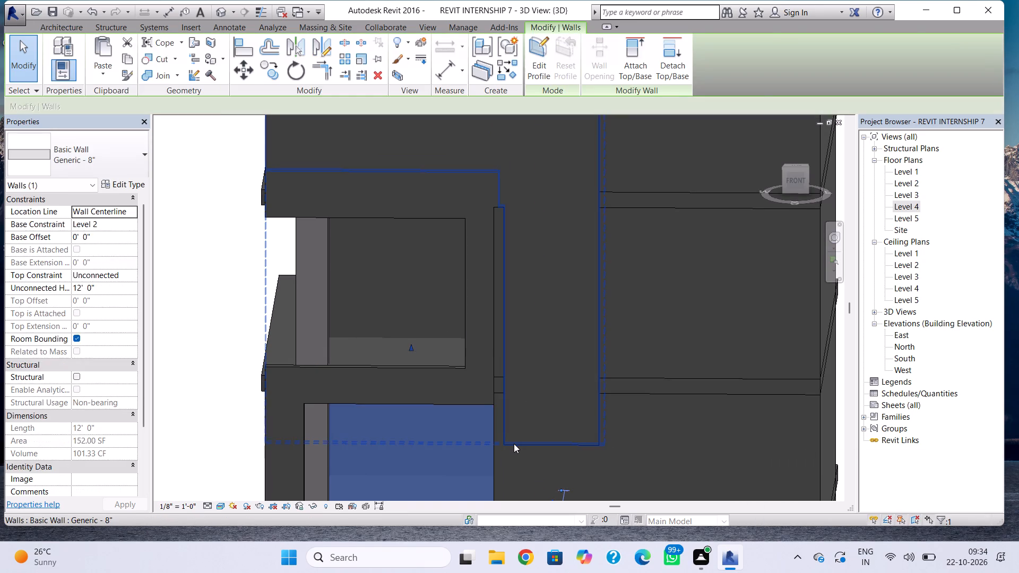
key(Escape)
double_click(515, 442)
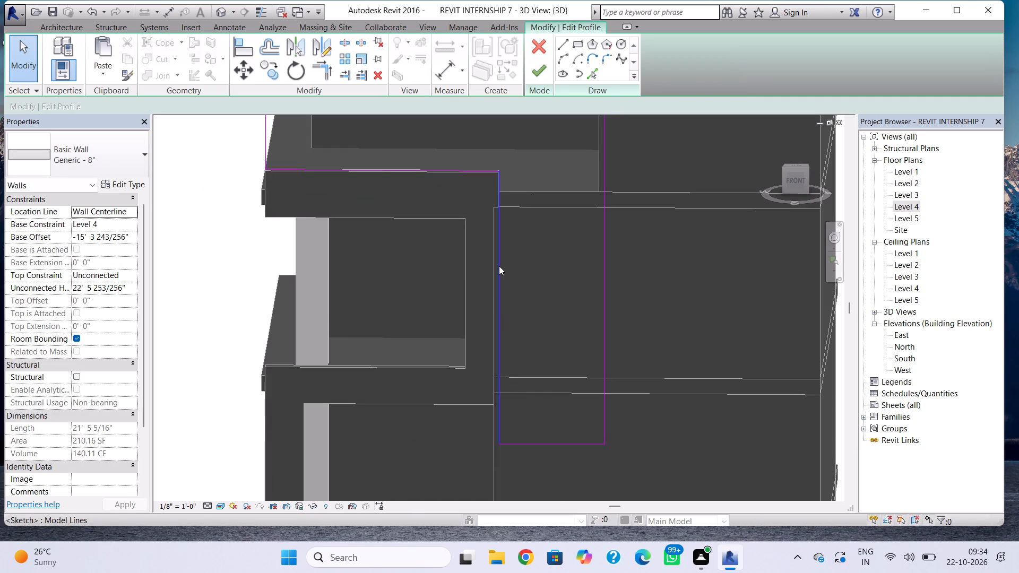
click(499, 266)
key(Right)
key(Right)
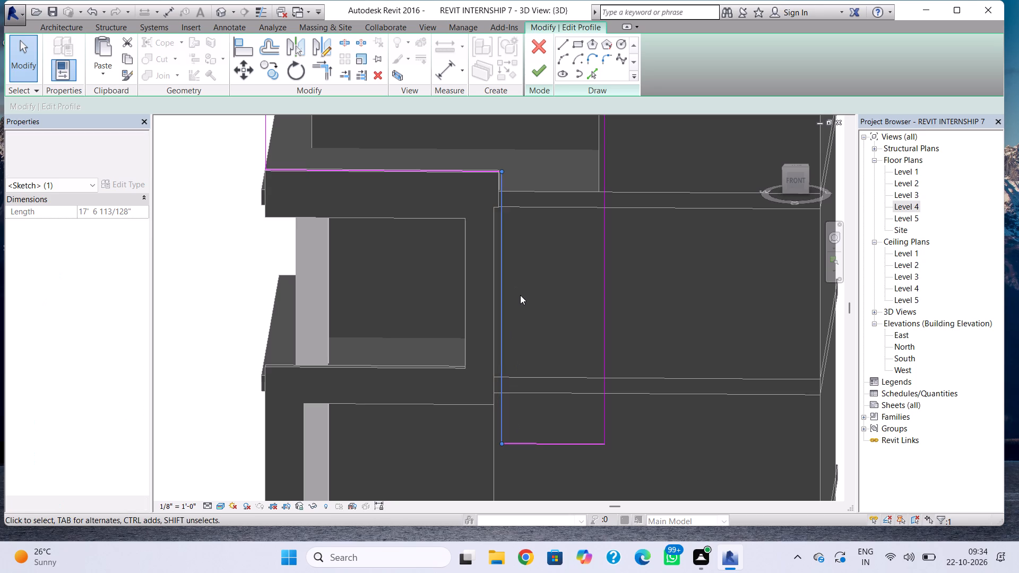
key(Right)
key(Right)
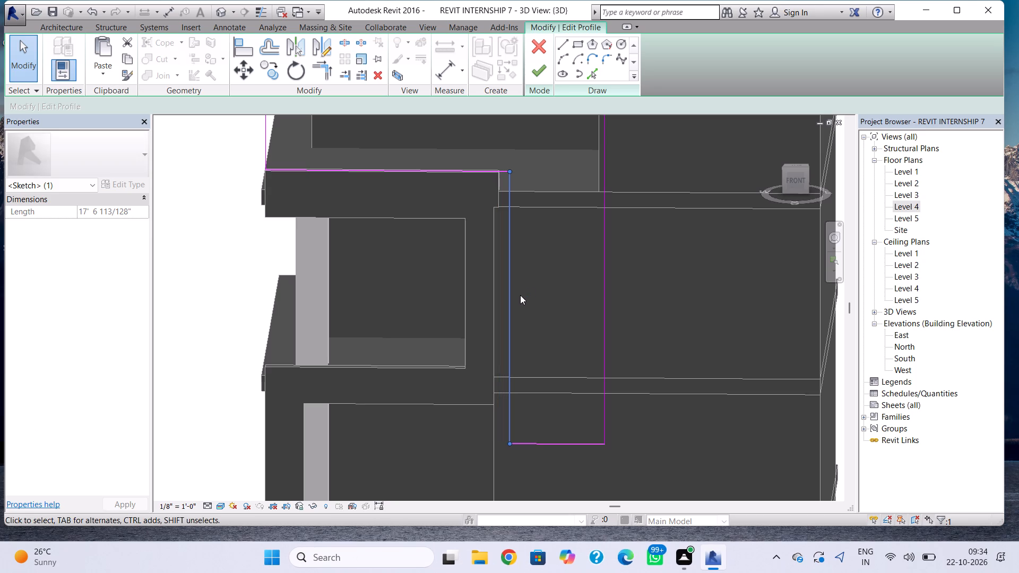
click(533, 60)
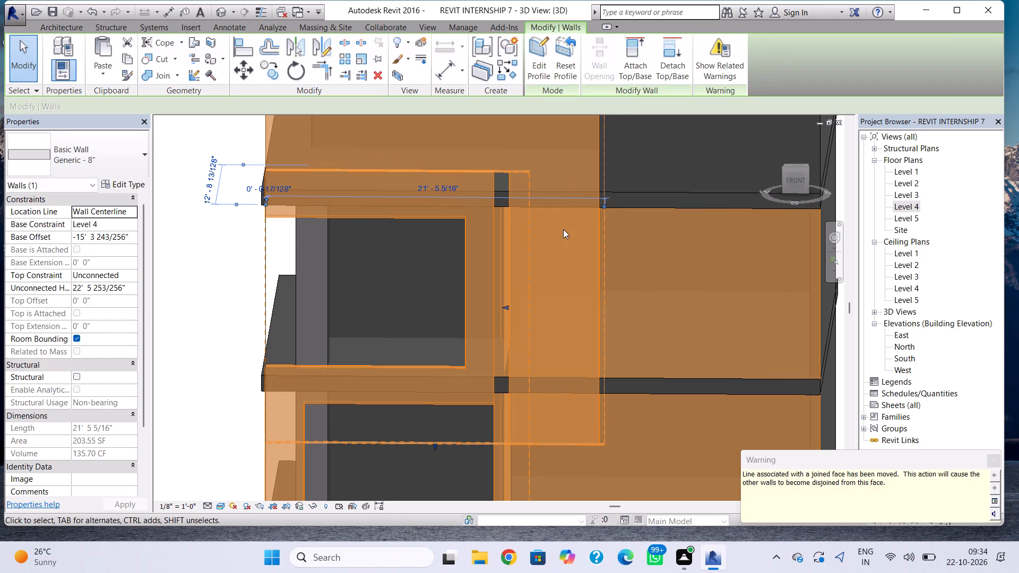
key(Escape)
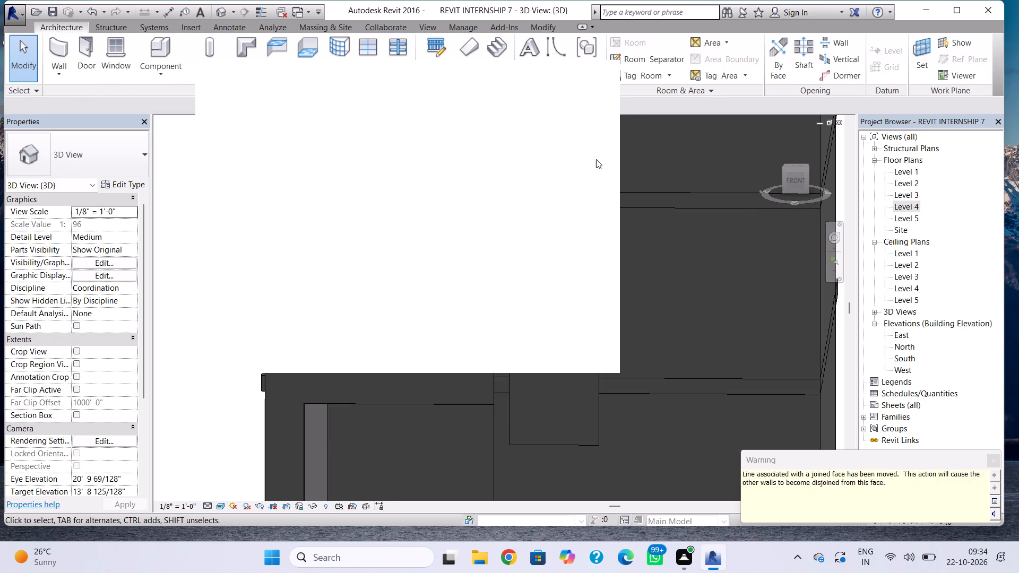
click(595, 79)
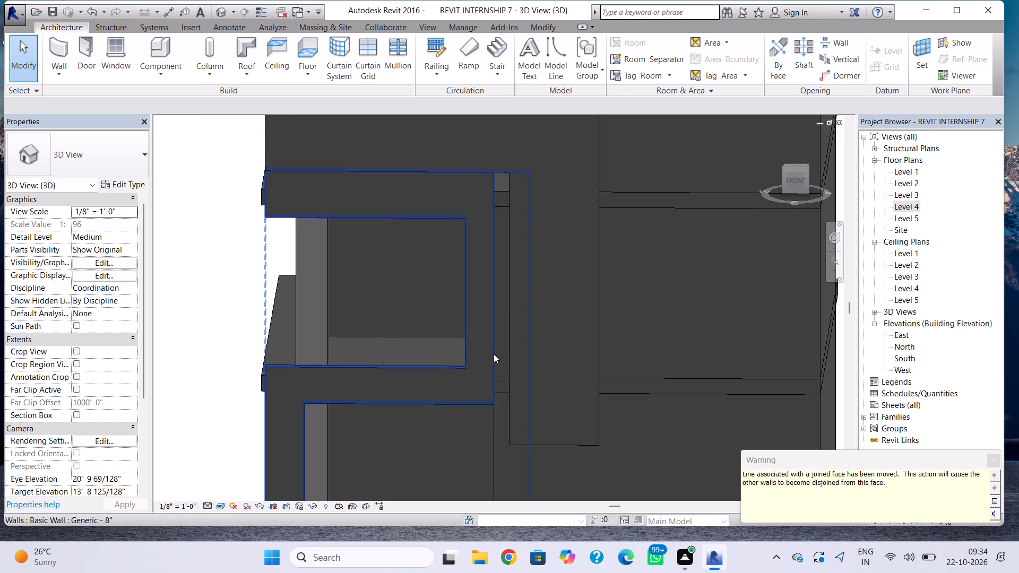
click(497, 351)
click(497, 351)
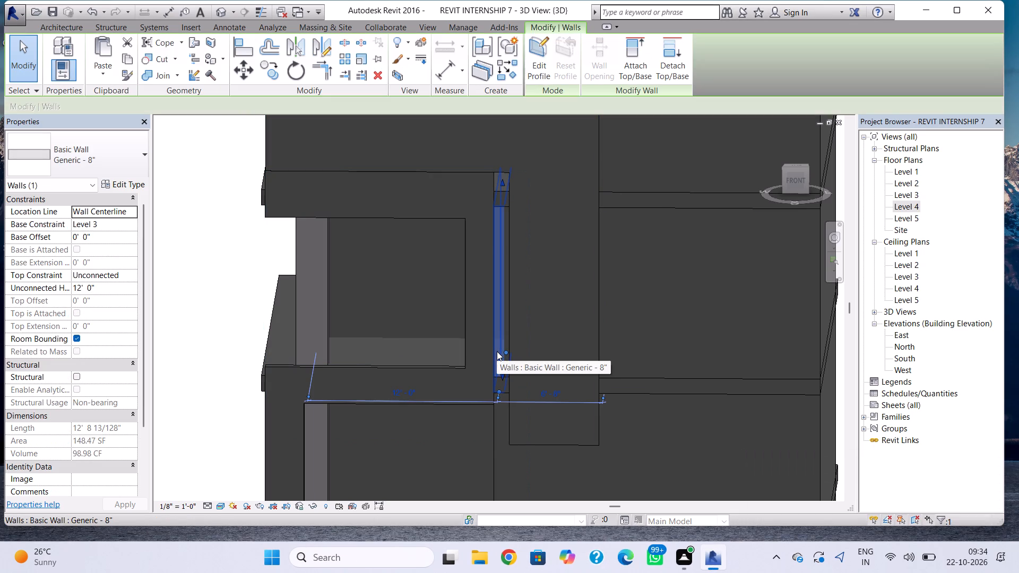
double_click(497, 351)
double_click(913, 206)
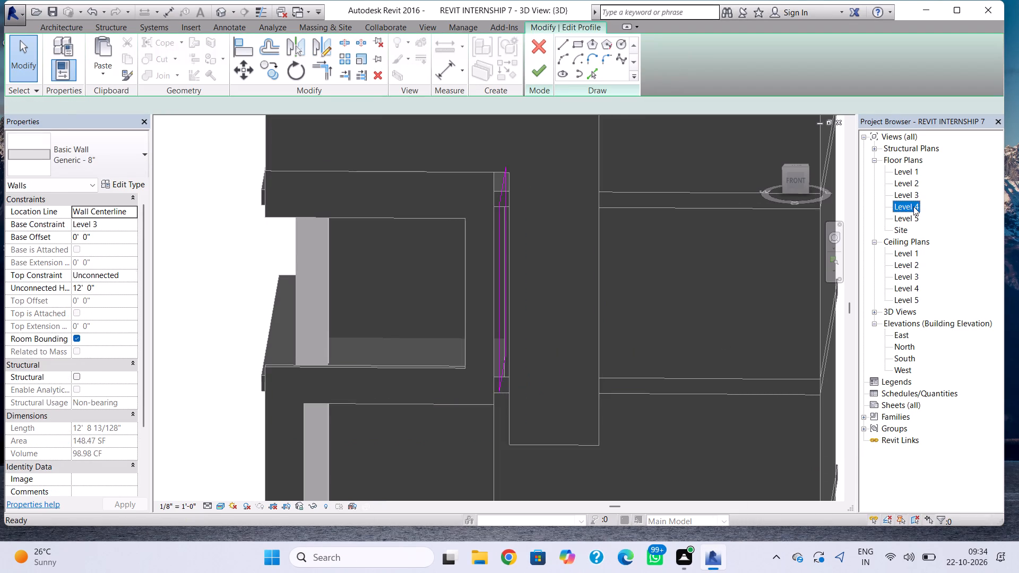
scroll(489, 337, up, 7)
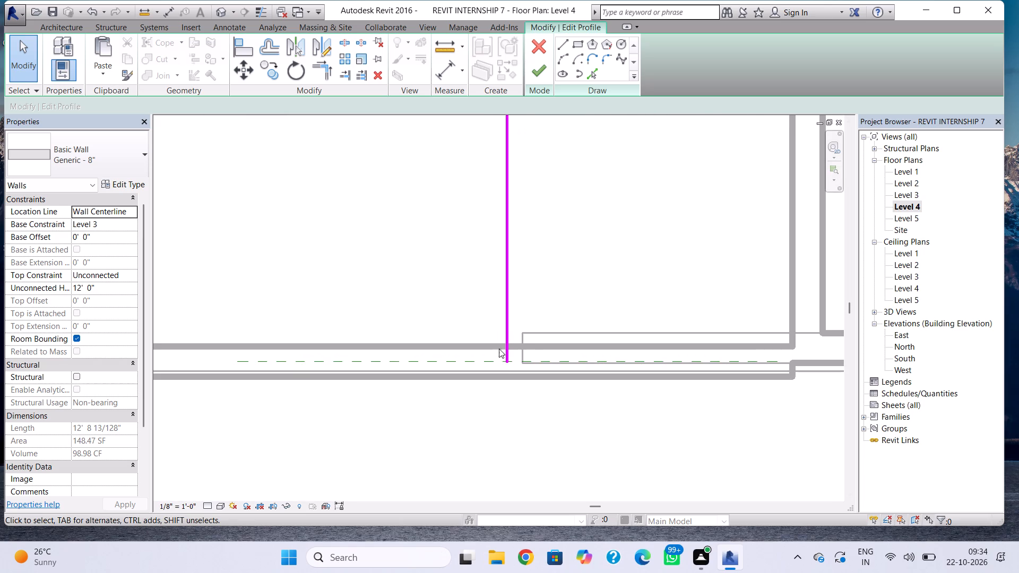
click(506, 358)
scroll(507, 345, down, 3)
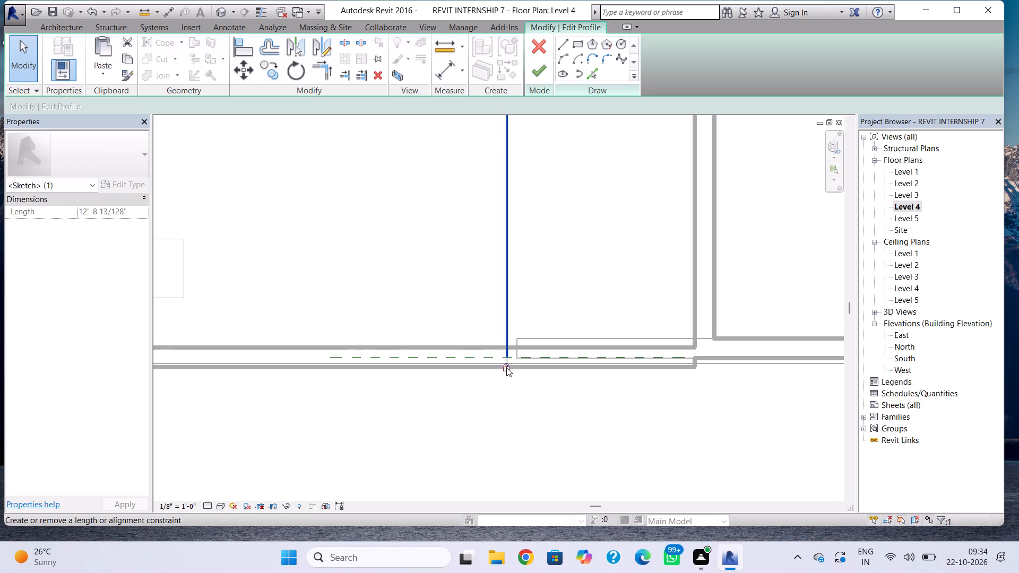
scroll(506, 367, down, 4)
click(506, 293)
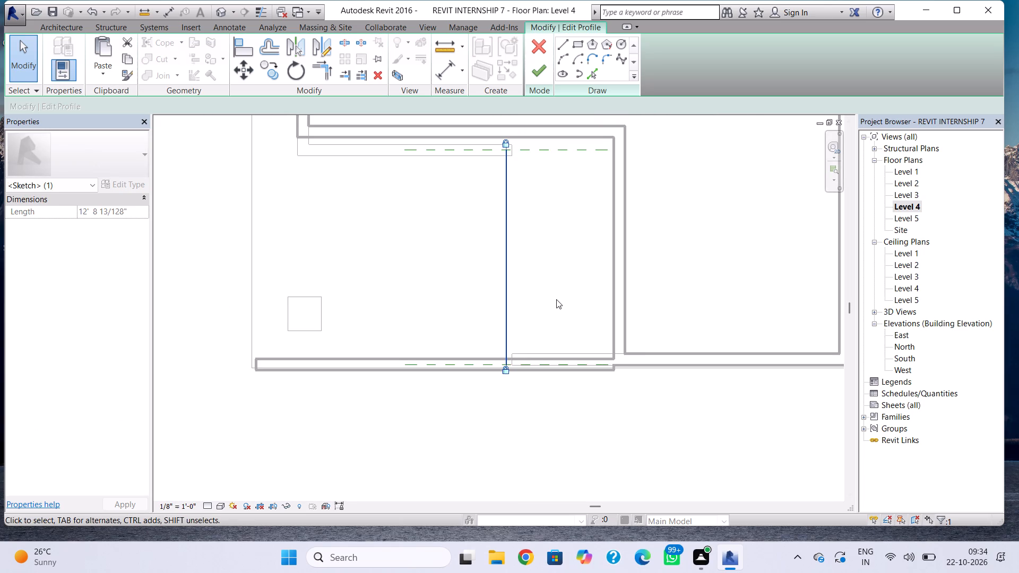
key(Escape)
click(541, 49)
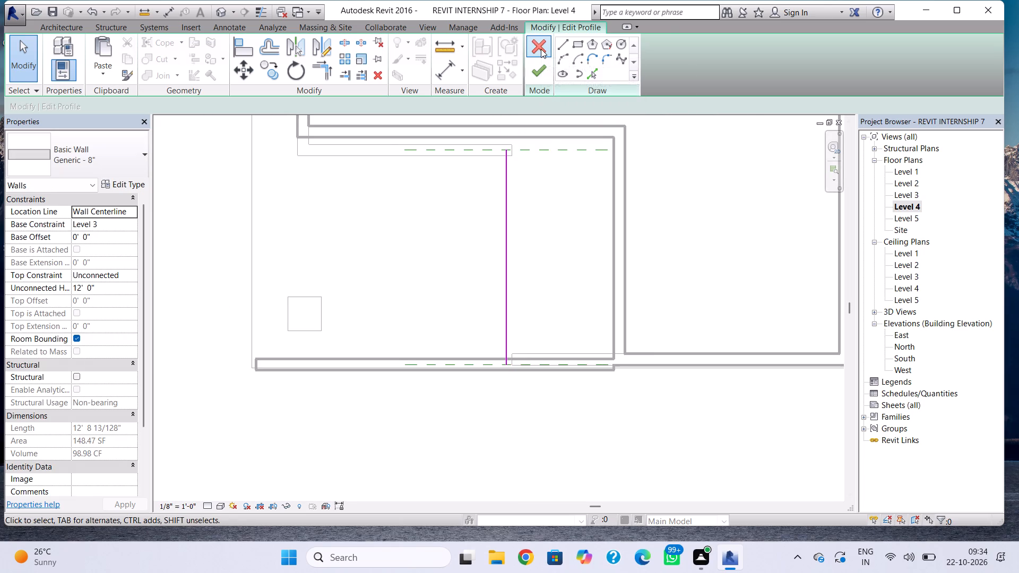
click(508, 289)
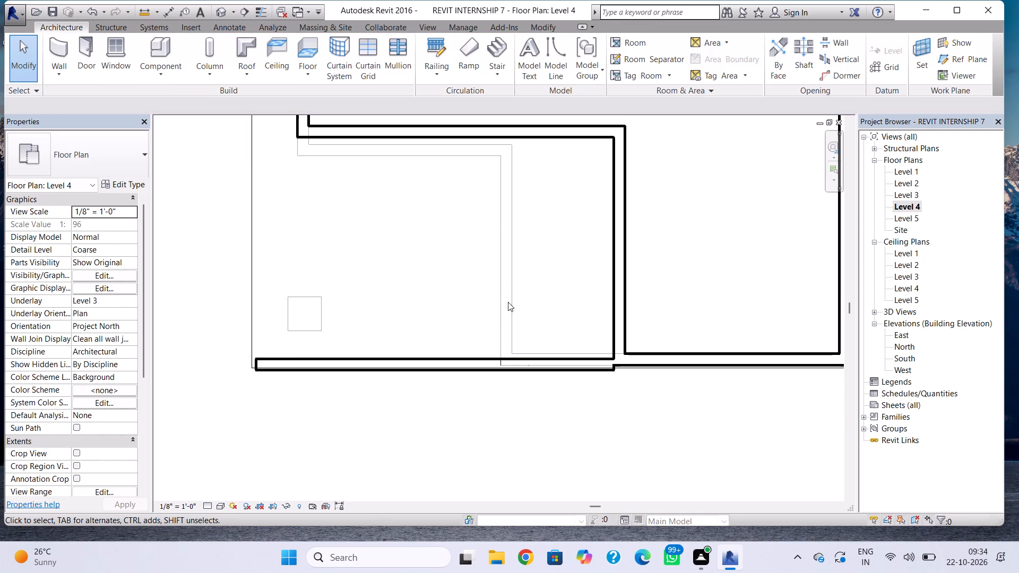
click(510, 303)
In the Level 3 floor plan, pull the front end of the recess's side wall back from the front walls.
double_click(908, 193)
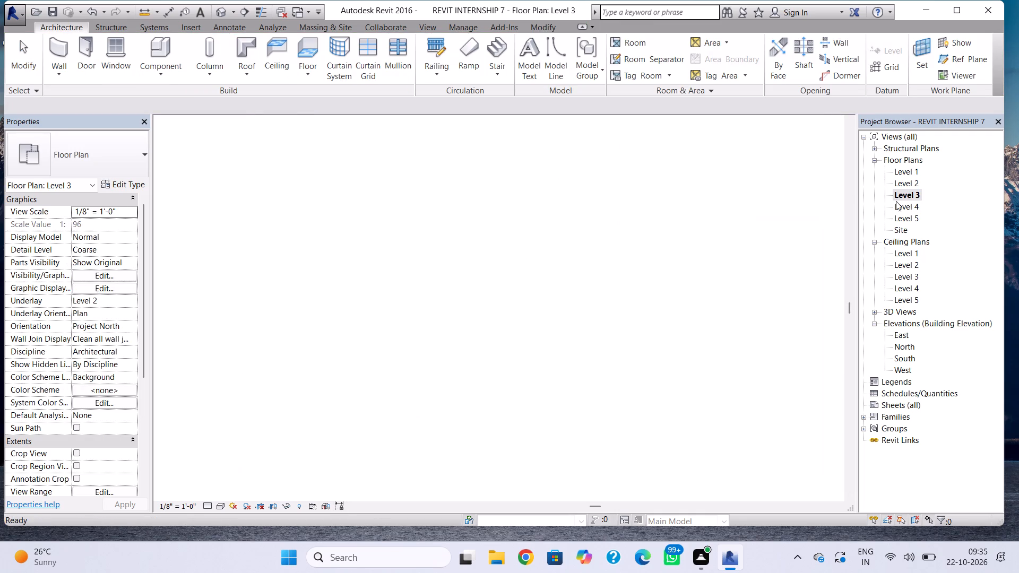
click(553, 348)
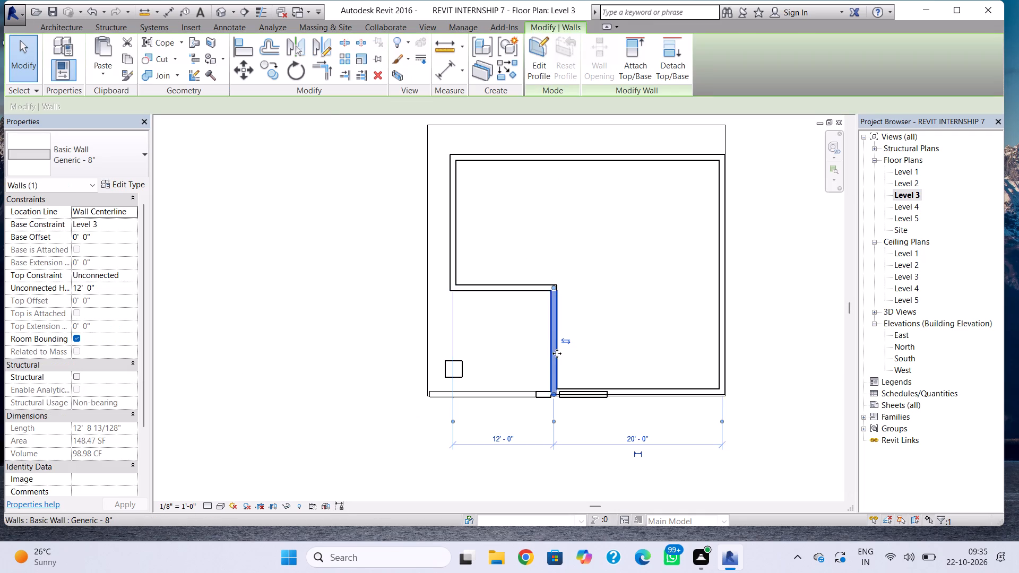
scroll(557, 353, up, 9)
scroll(552, 433, up, 4)
middle_drag(552, 433, 547, 346)
scroll(549, 370, up, 1)
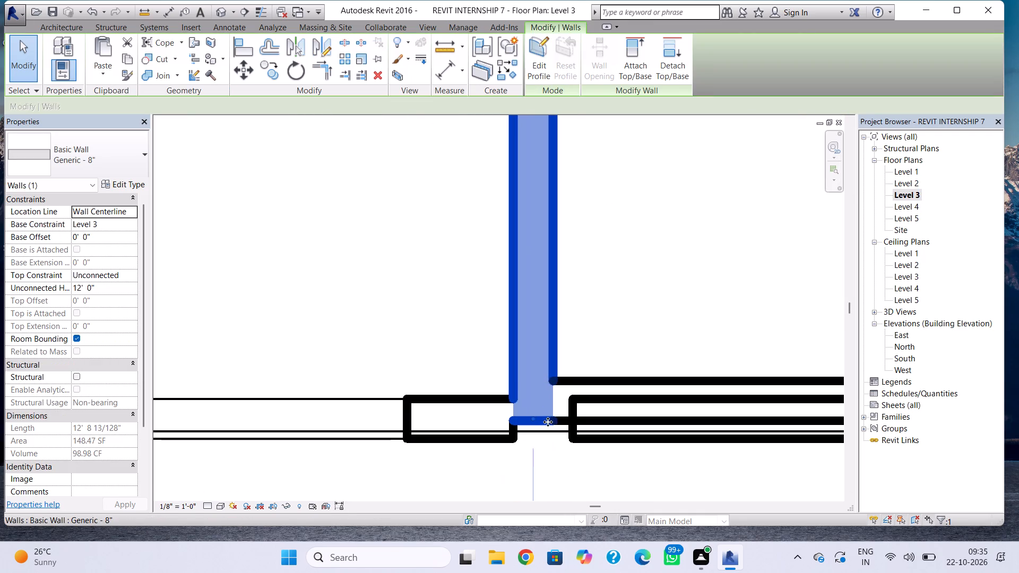
drag(532, 420, 534, 383)
key(Escape)
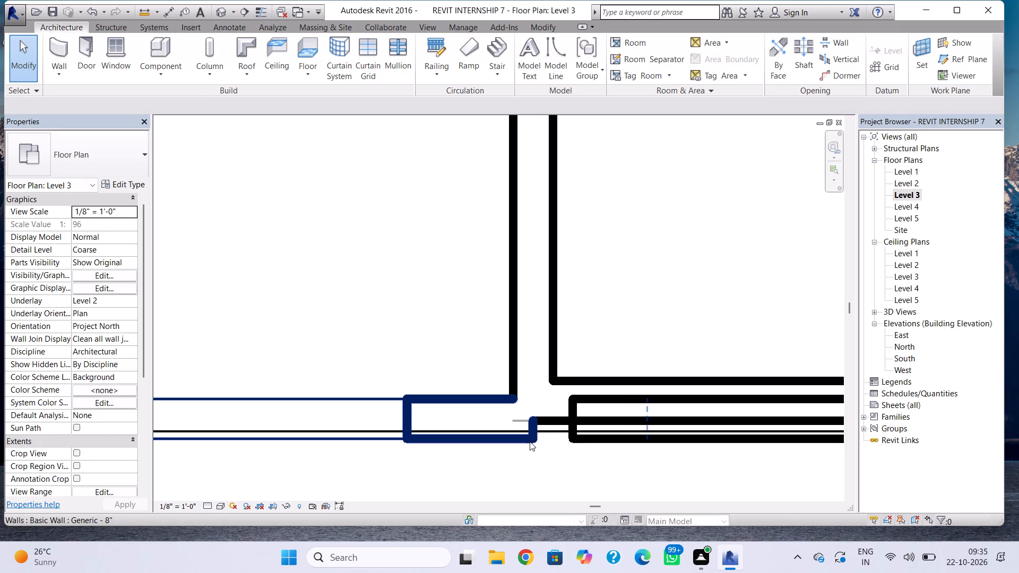
scroll(552, 430, down, 1)
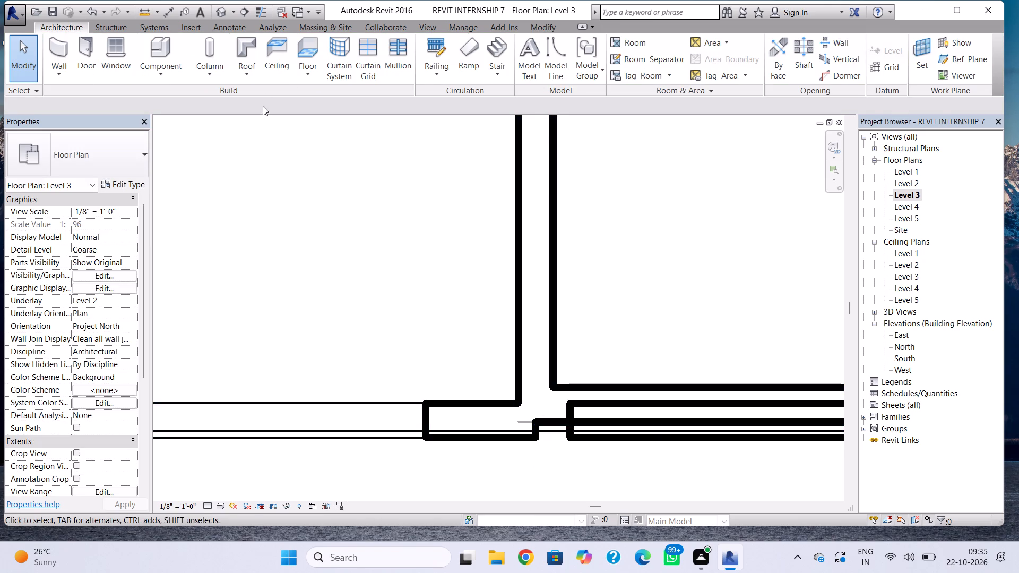
In the 3D view, shift the L-shaped wall's inner vertical edge toward the S-shaped wall to close the gap between them.
click(217, 14)
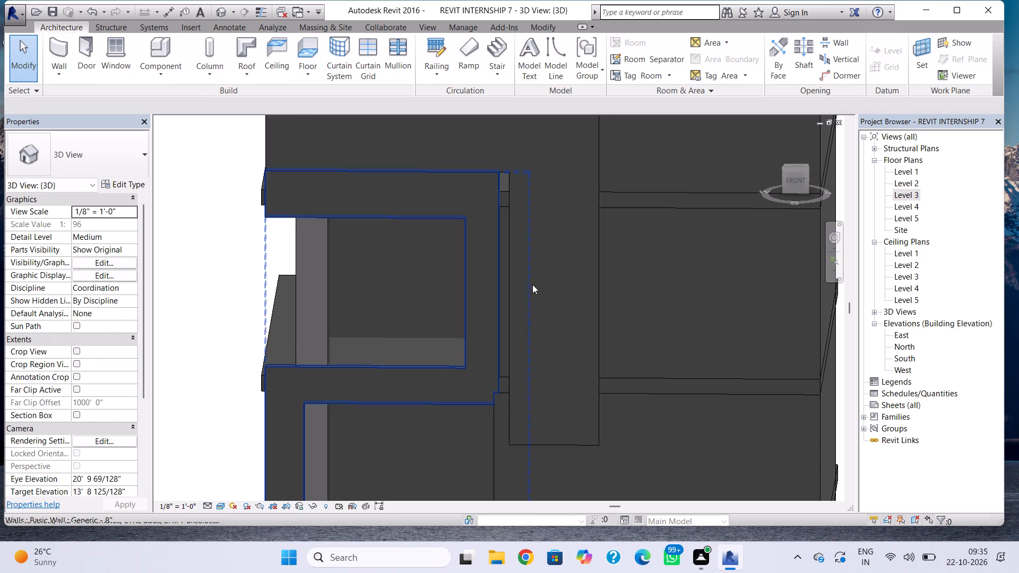
click(512, 303)
double_click(512, 303)
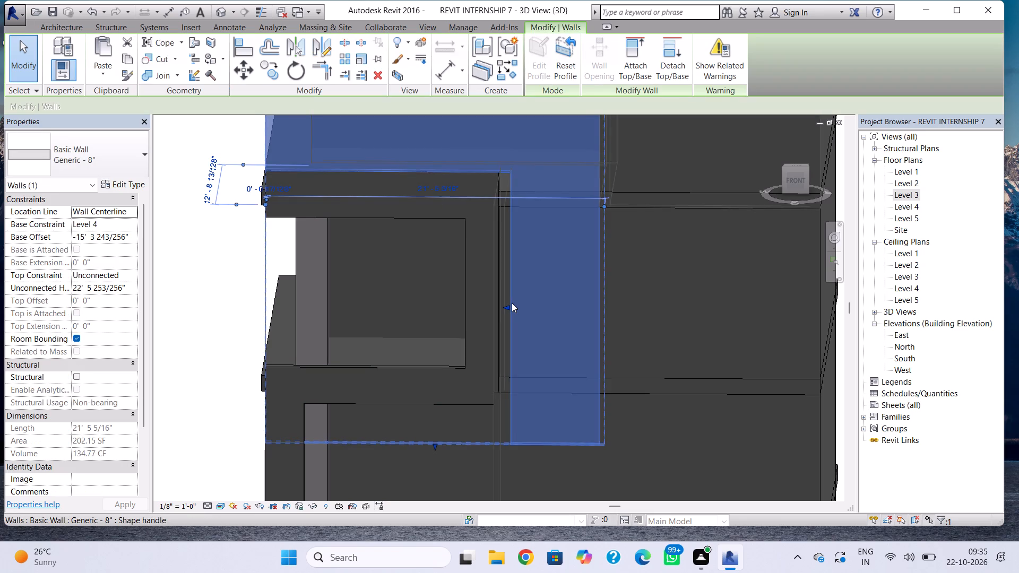
double_click(512, 303)
drag(506, 307, 503, 307)
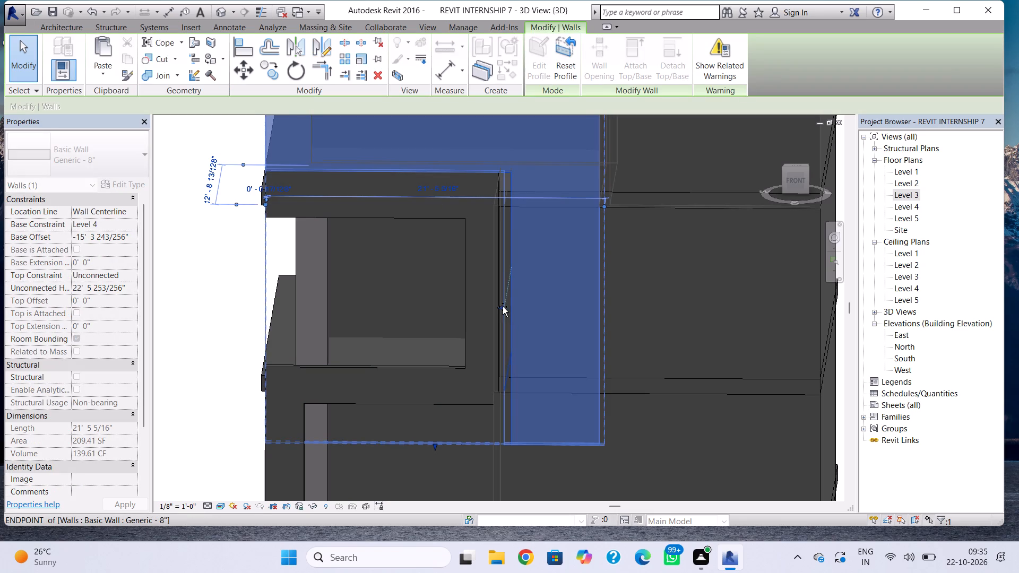
drag(503, 307, 499, 307)
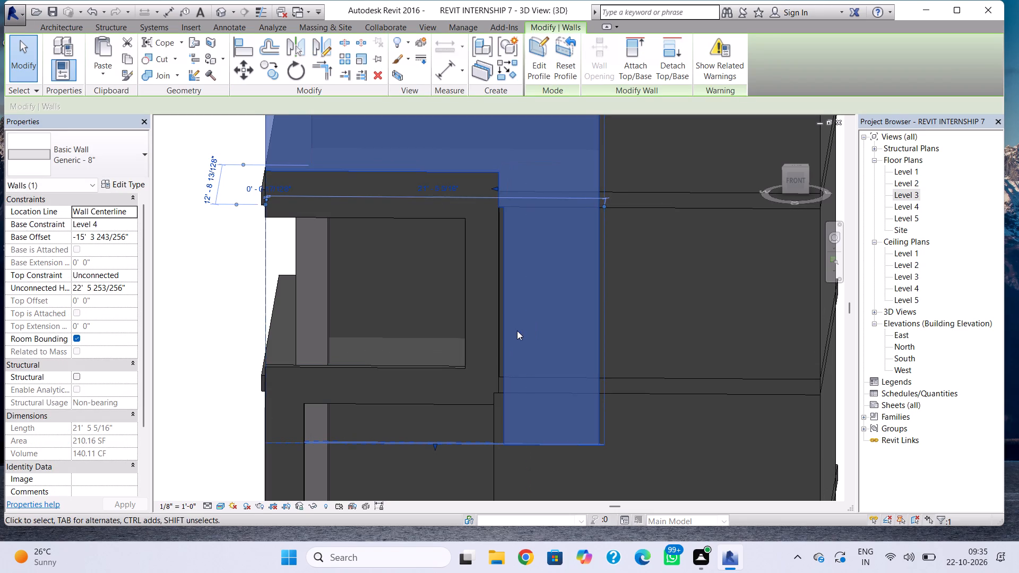
key(Escape)
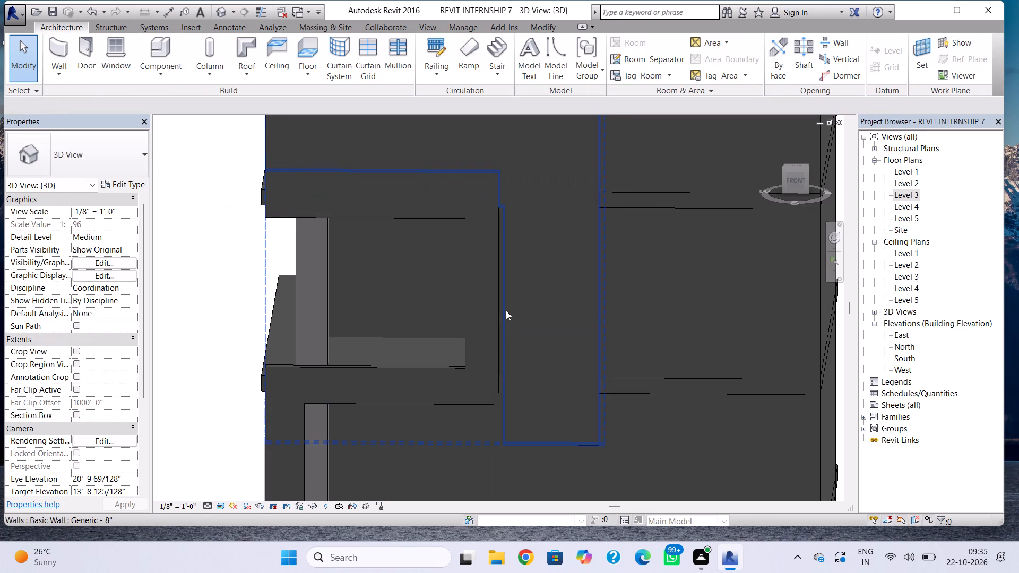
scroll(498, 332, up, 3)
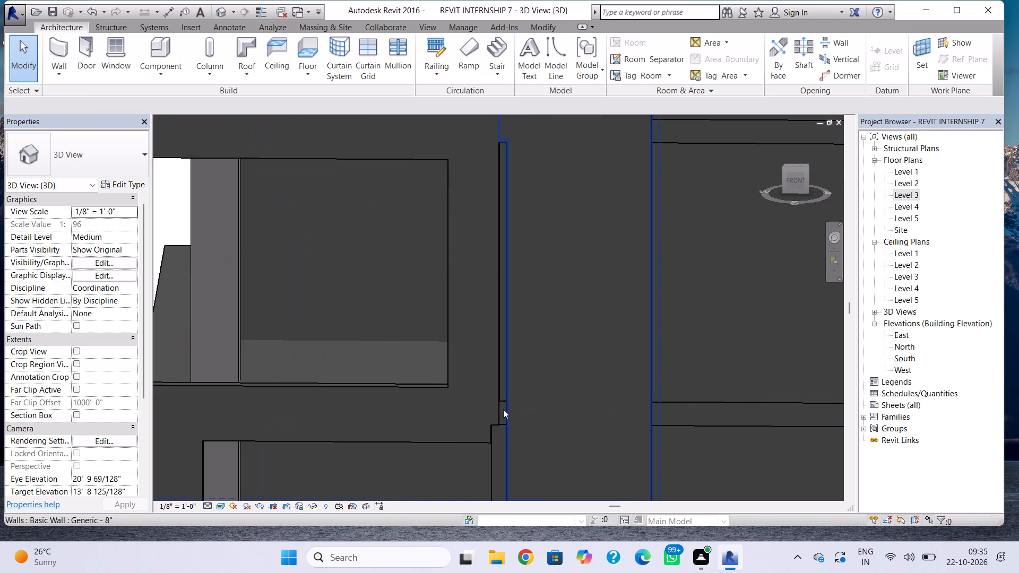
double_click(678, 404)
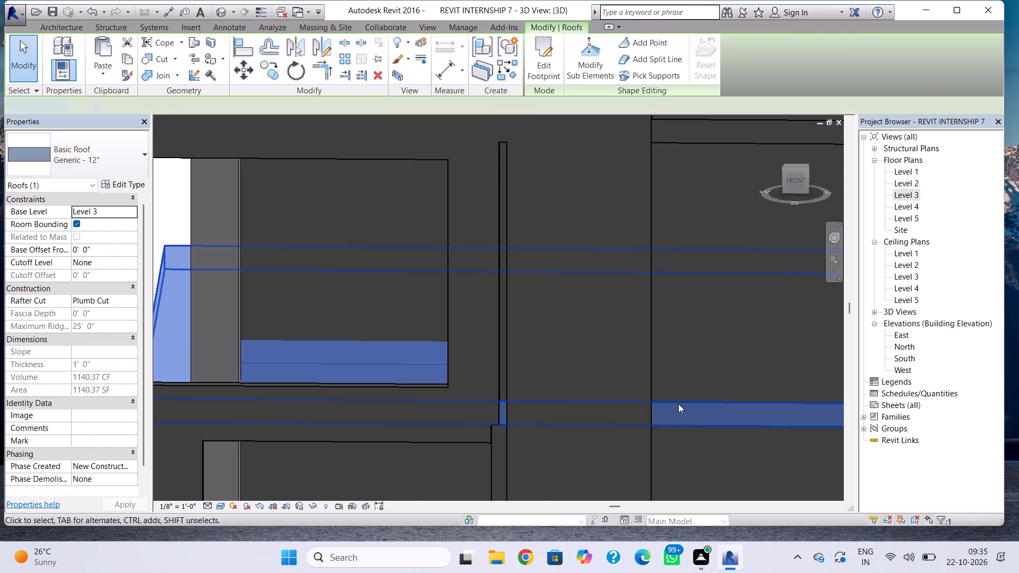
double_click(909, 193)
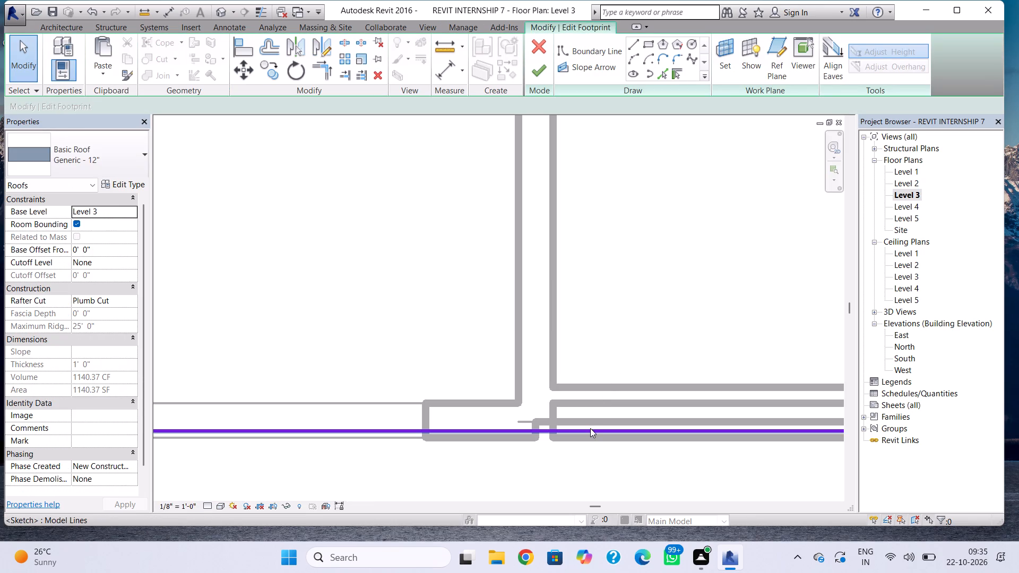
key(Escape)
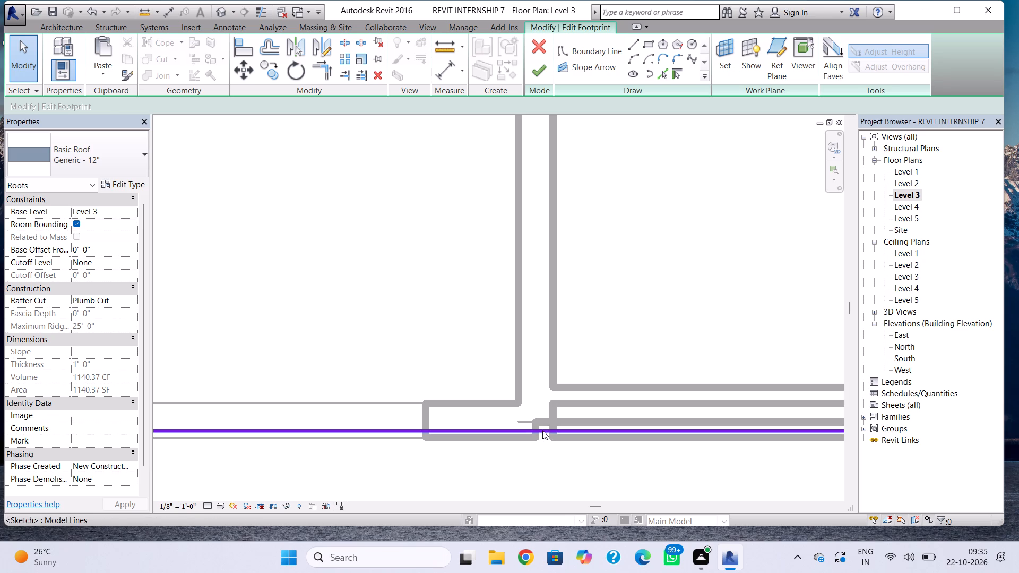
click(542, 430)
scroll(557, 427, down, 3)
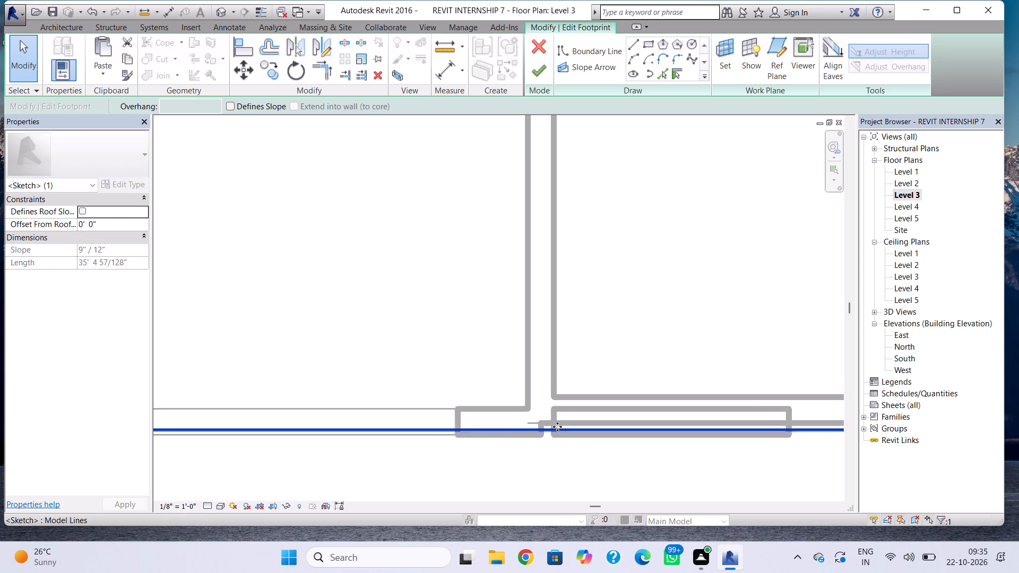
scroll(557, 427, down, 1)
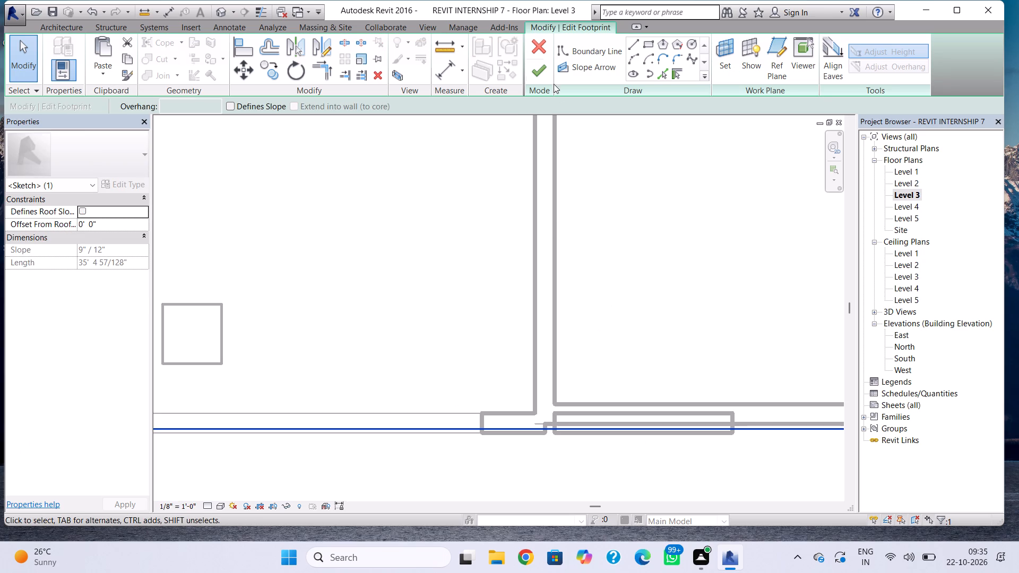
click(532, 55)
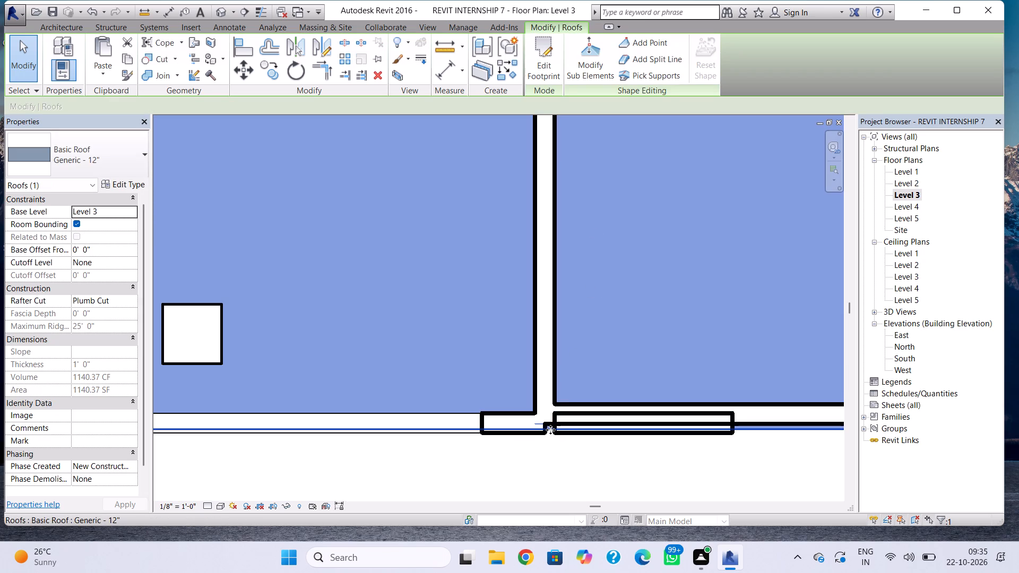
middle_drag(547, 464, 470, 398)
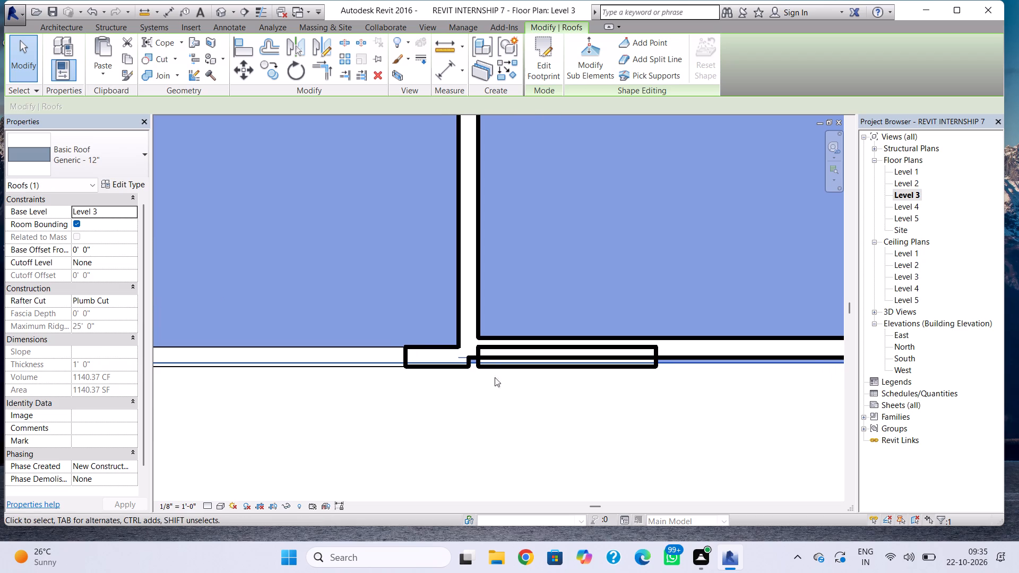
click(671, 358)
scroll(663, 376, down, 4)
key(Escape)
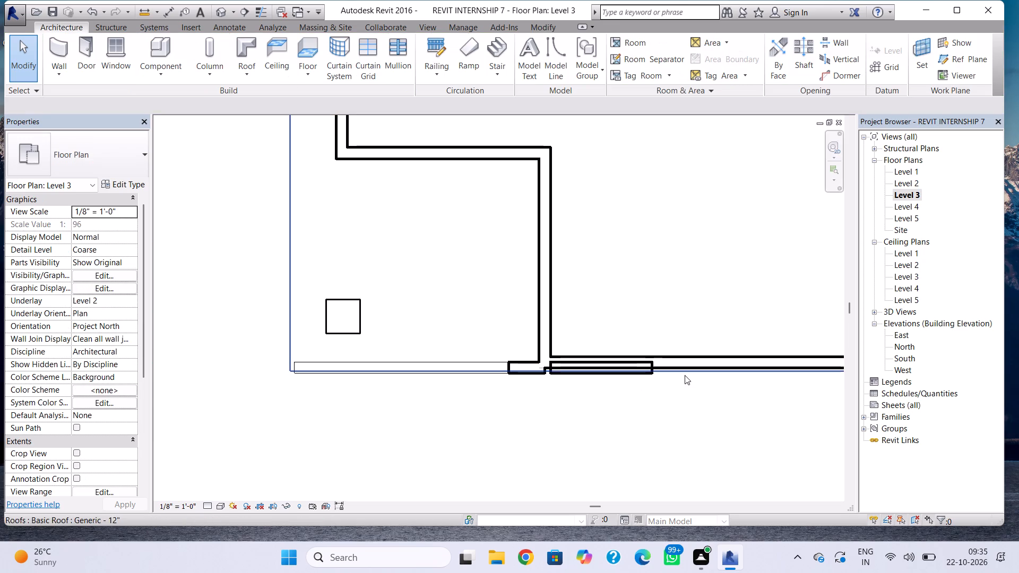
In the Level 3 floor plan, shorten the main front wall to 19'-7" by pulling back its end at the recess's side wall.
click(683, 371)
scroll(581, 381, up, 8)
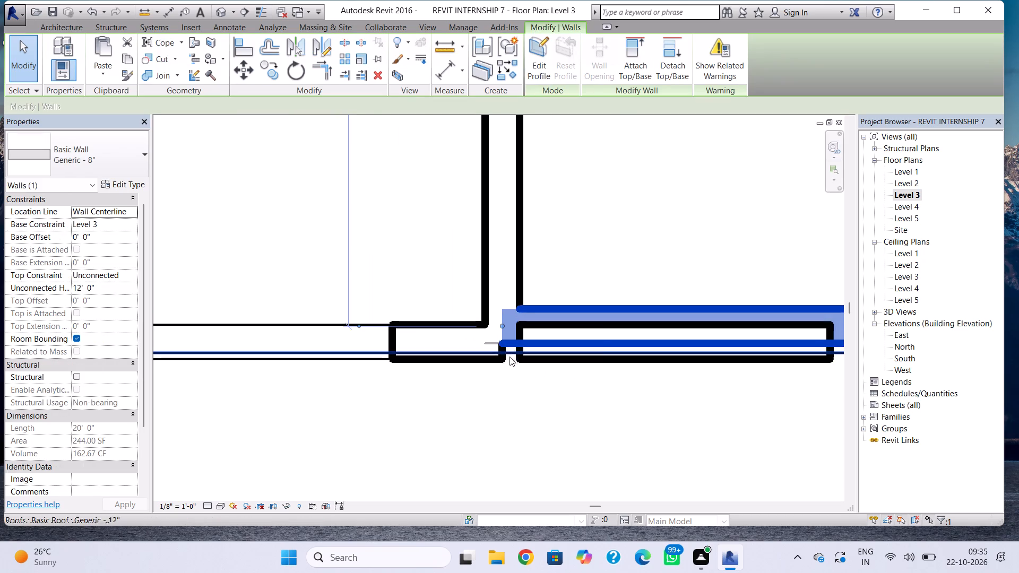
drag(502, 324, 524, 325)
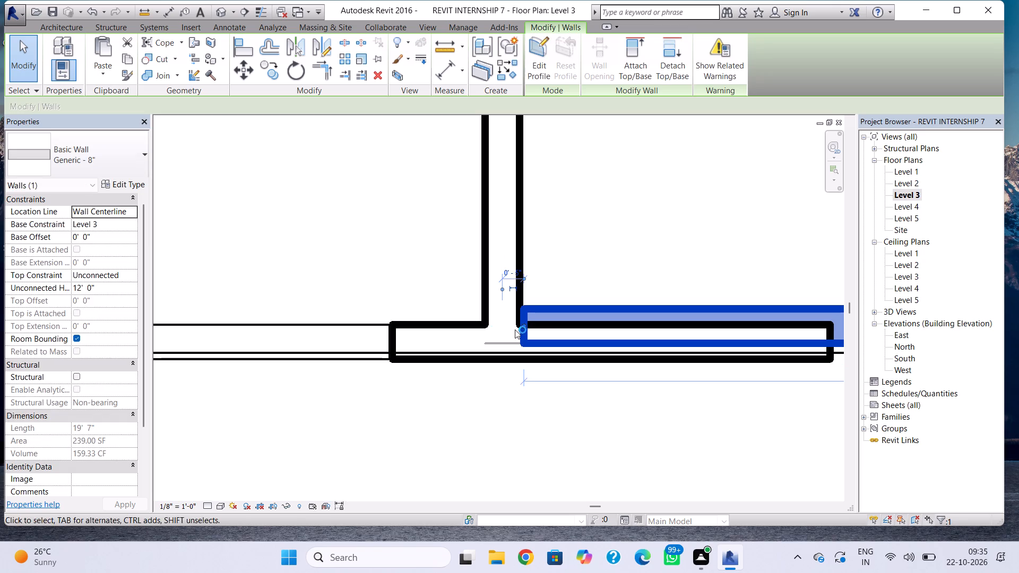
key(Escape)
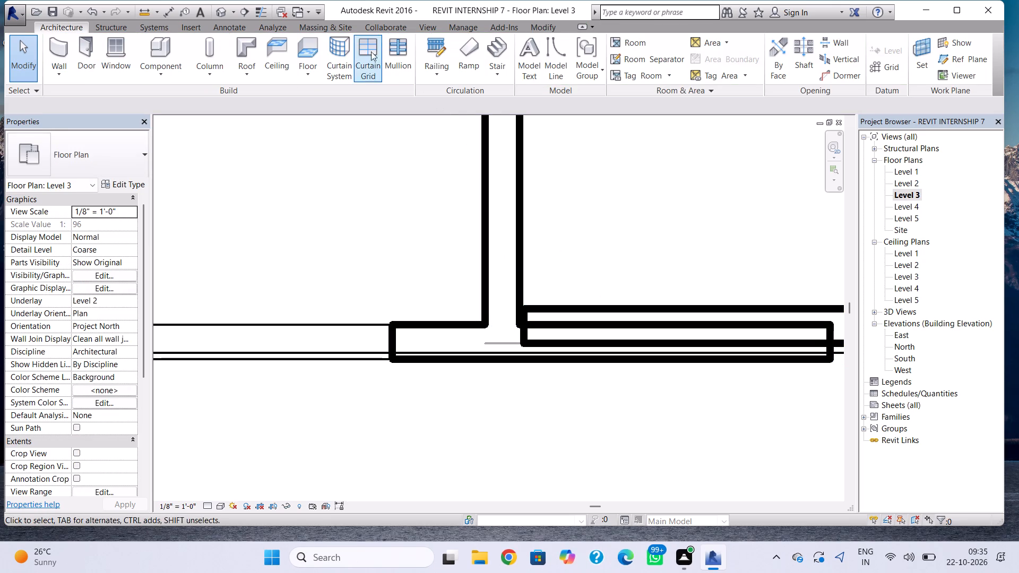
In the 3D view, shift the S-shaped wall's upper inner edge outward to line up with its inner edge below.
click(220, 10)
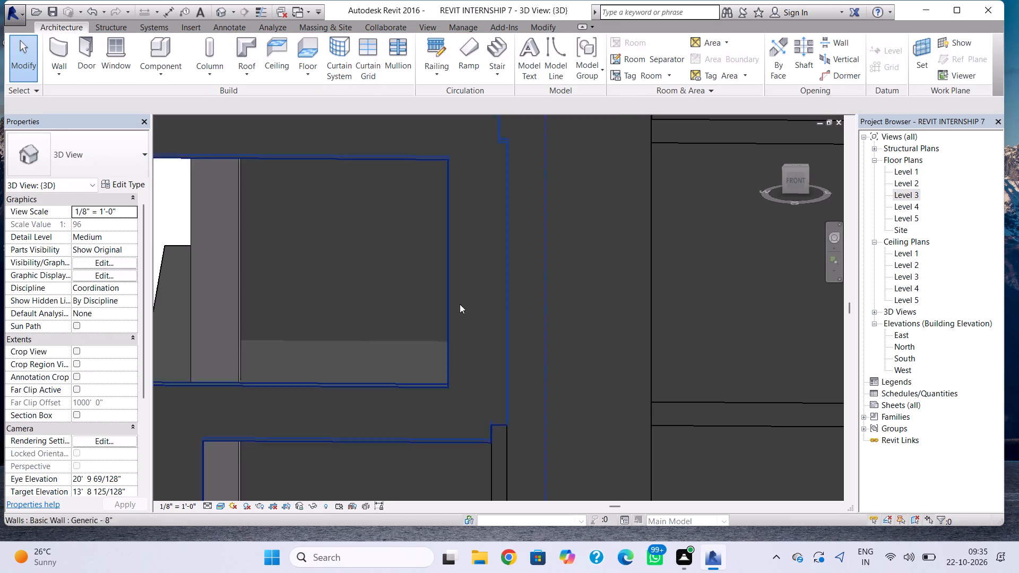
key(Escape)
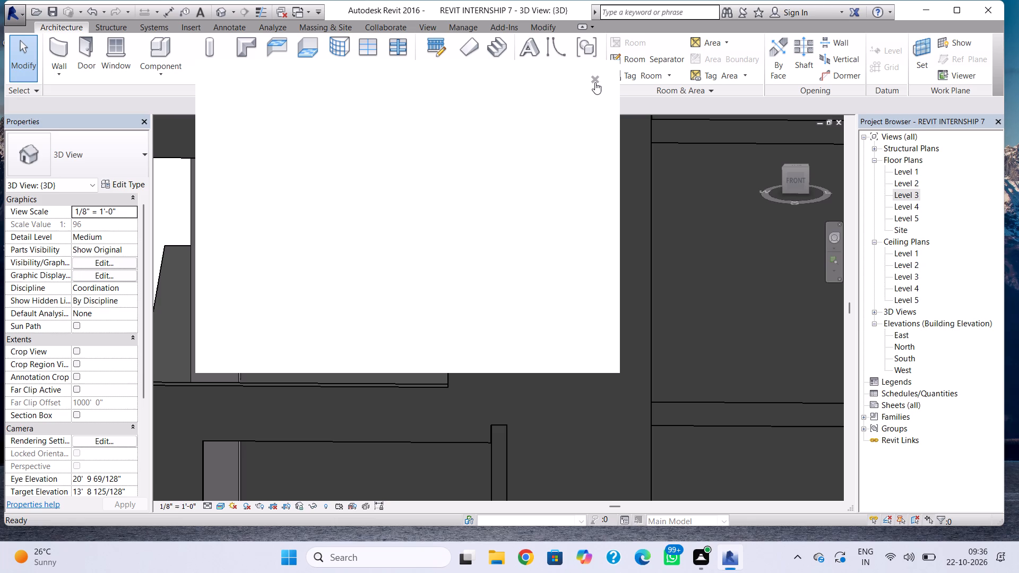
click(595, 82)
scroll(462, 352, down, 4)
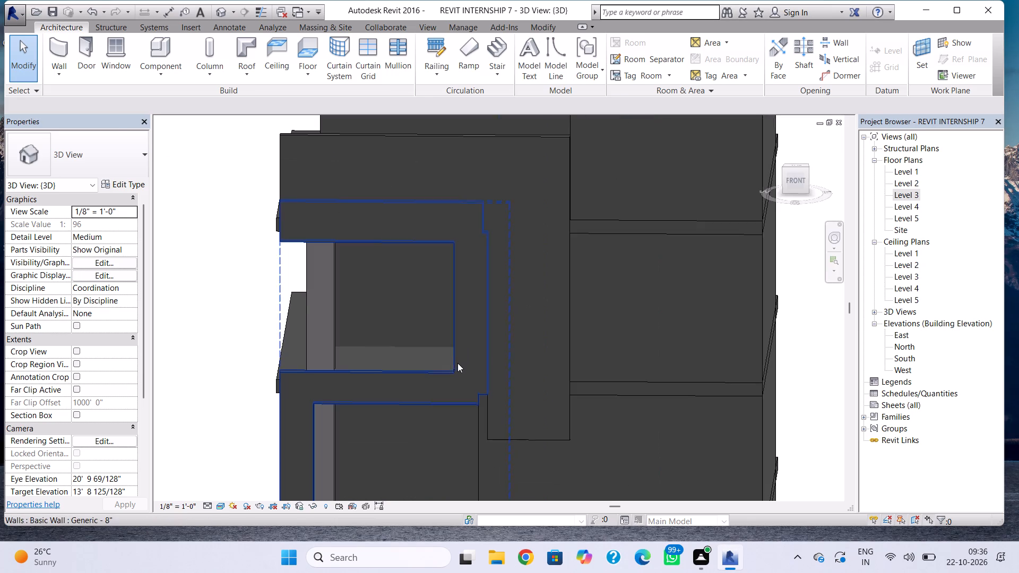
click(468, 402)
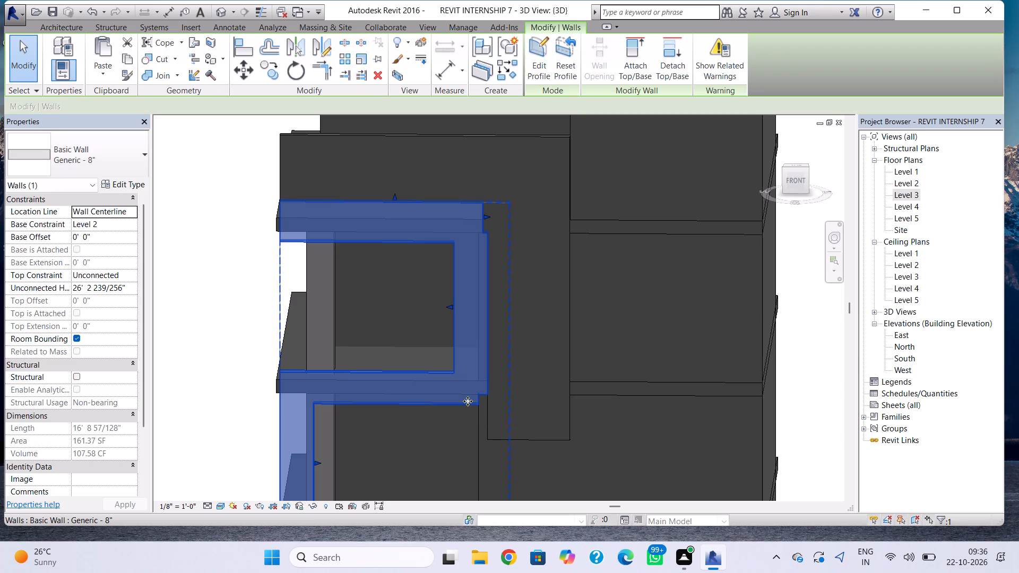
scroll(489, 220, up, 6)
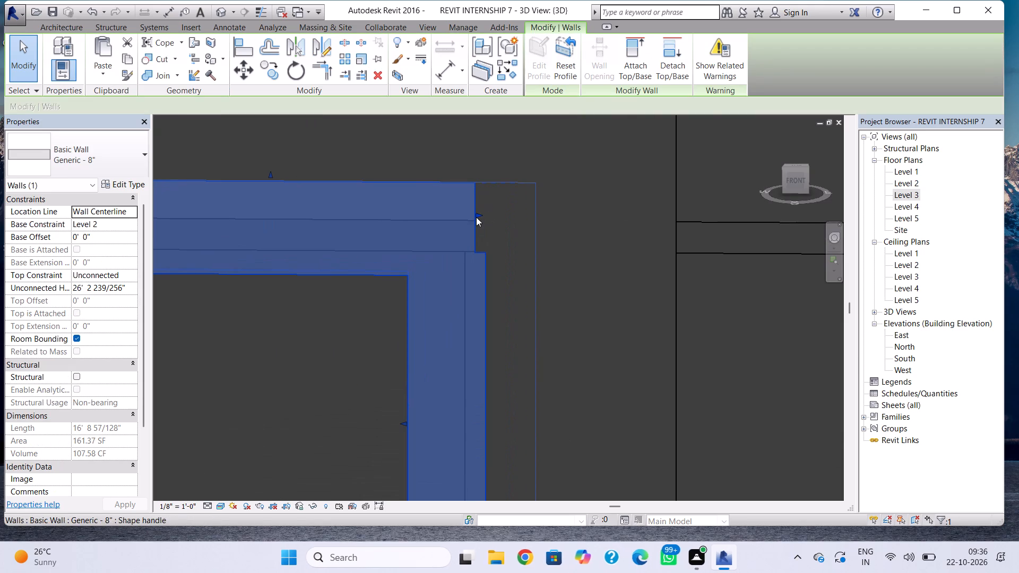
drag(477, 212, 487, 214)
key(Escape)
Examine the L-shaped and S-shaped front walls from their upper junction down to the S-shaped wall's bottom arm.
click(679, 274)
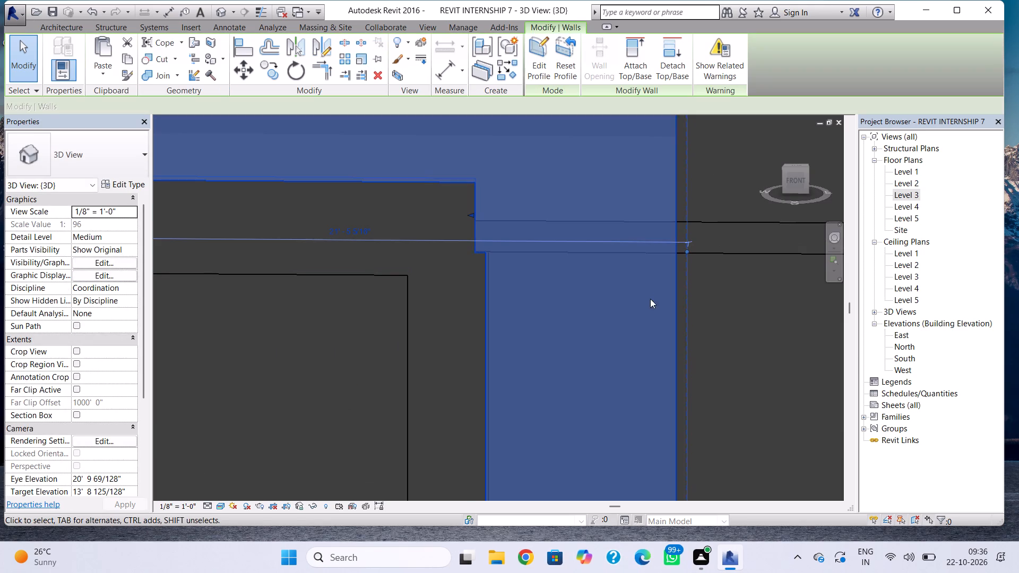
scroll(579, 335, down, 3)
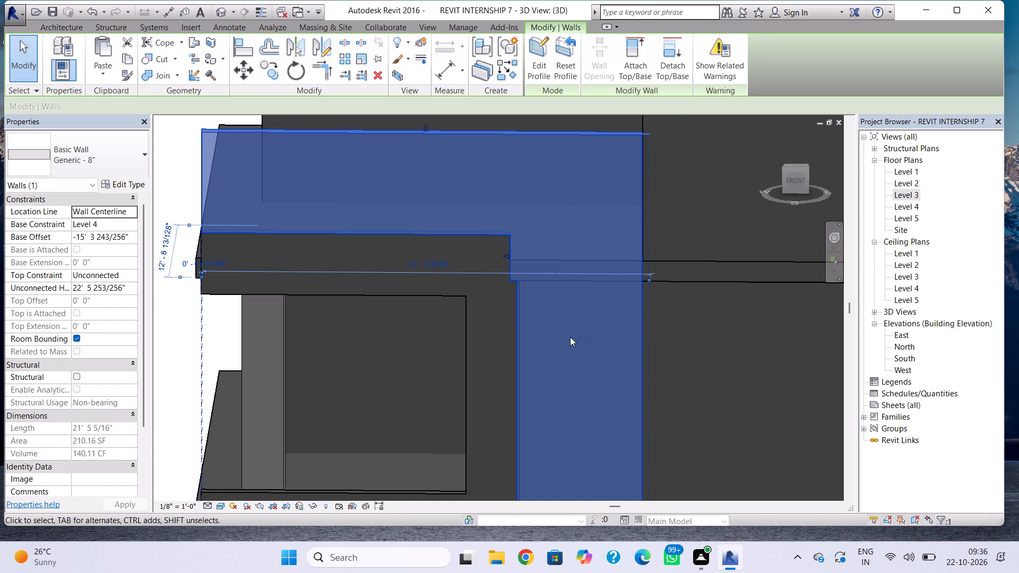
scroll(558, 343, down, 1)
middle_drag(558, 342, 554, 249)
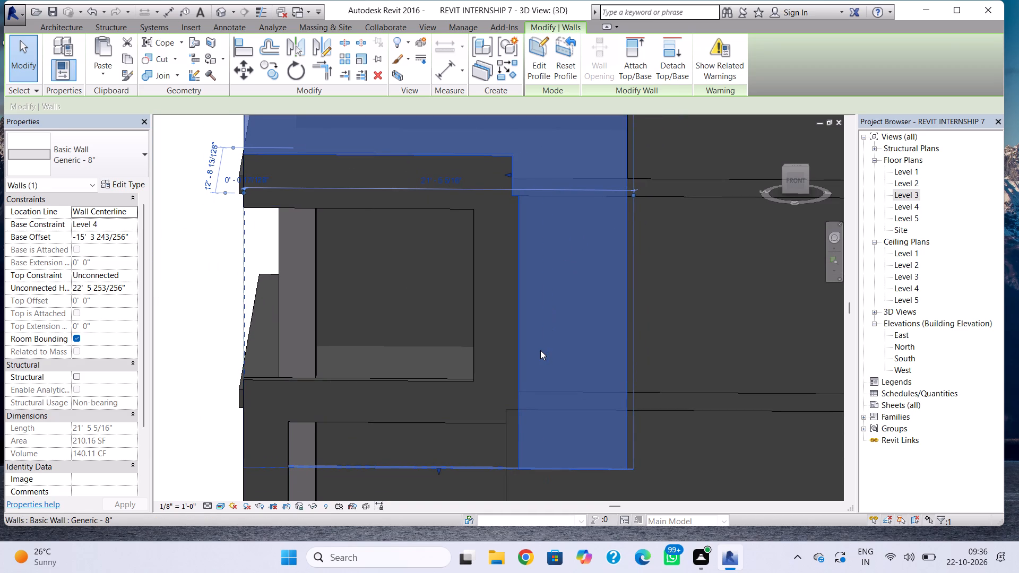
key(Escape)
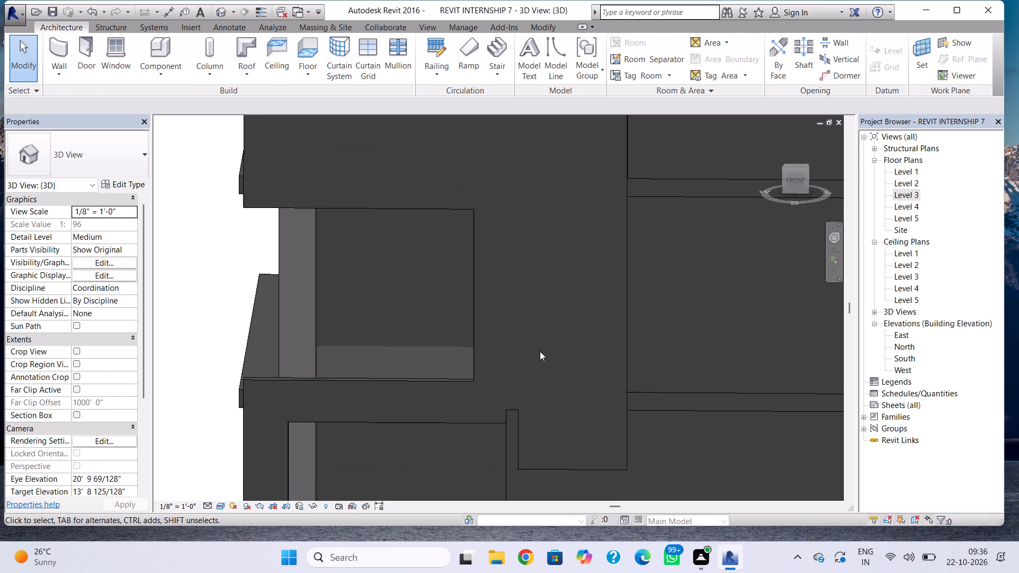
click(406, 381)
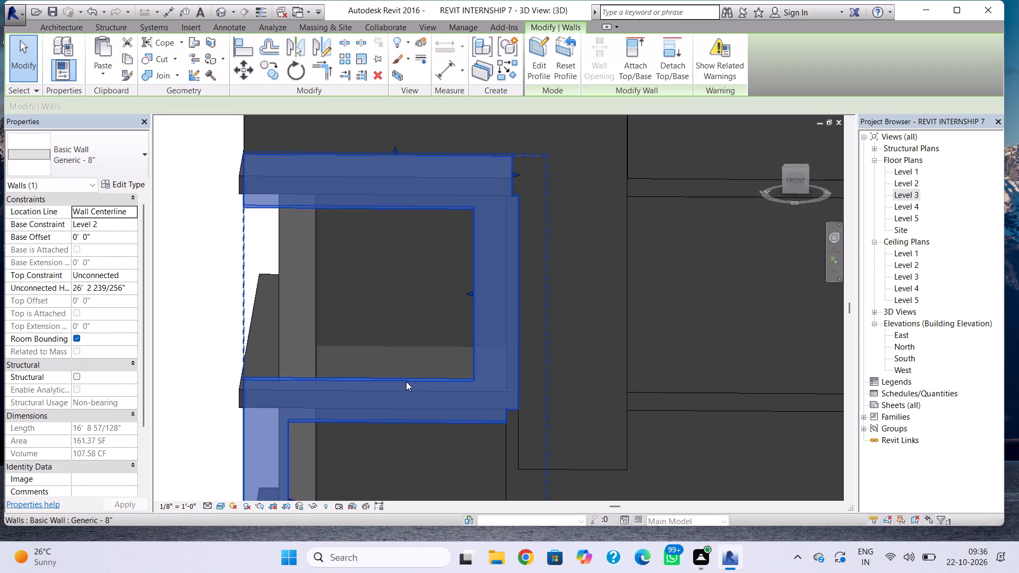
scroll(421, 406, down, 2)
middle_drag(425, 413, 446, 292)
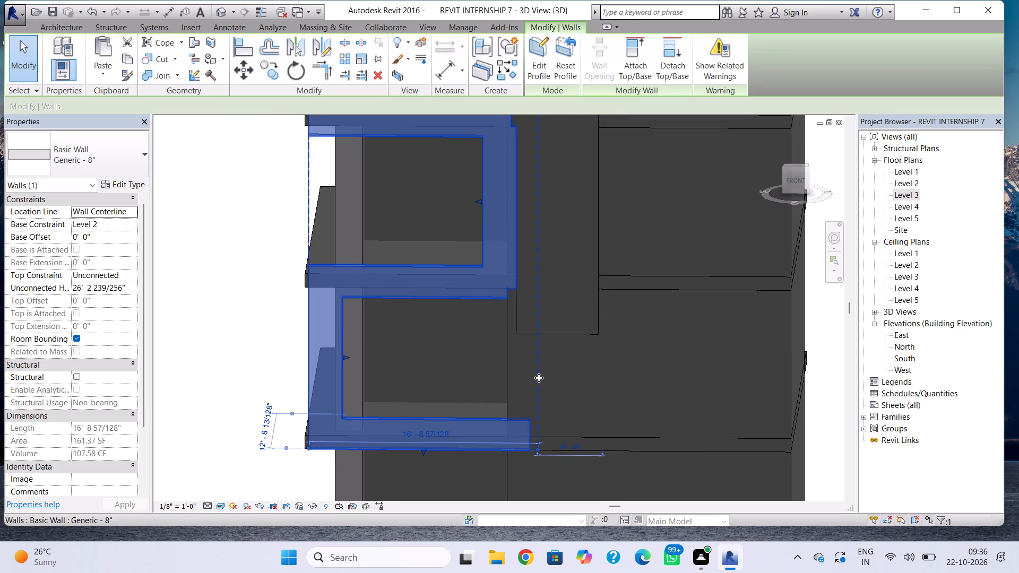
key(Escape)
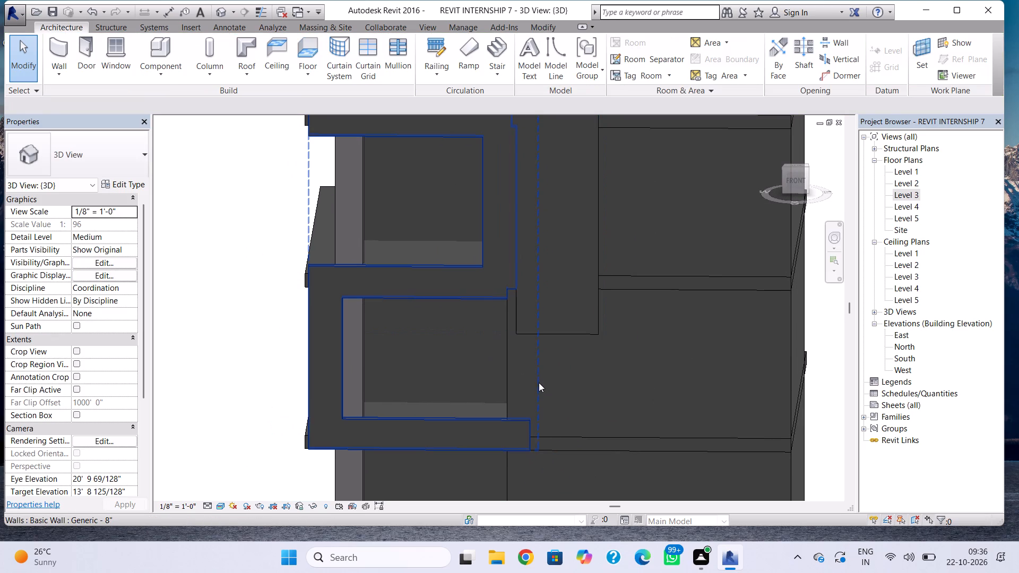
middle_drag(538, 388, 535, 370)
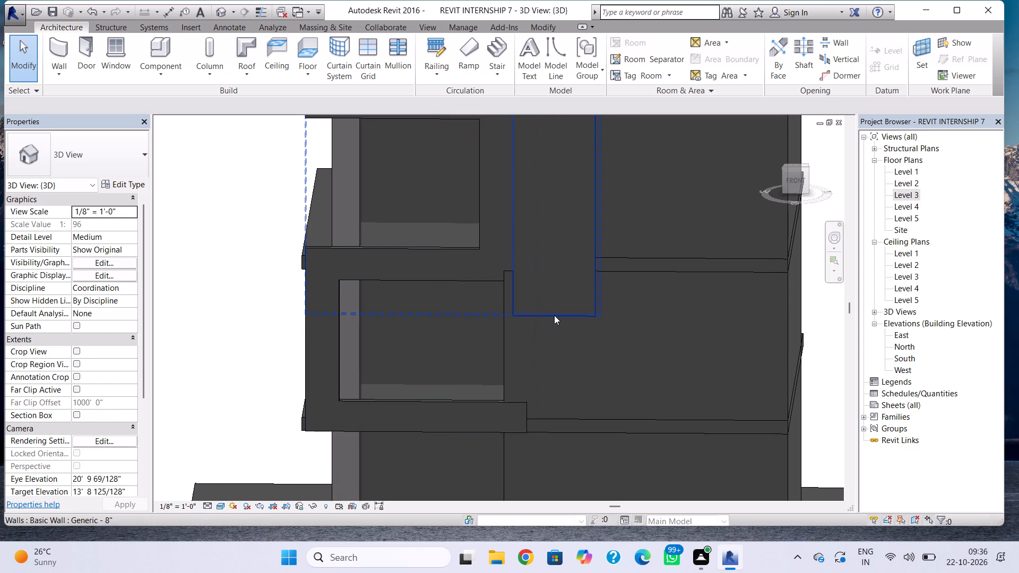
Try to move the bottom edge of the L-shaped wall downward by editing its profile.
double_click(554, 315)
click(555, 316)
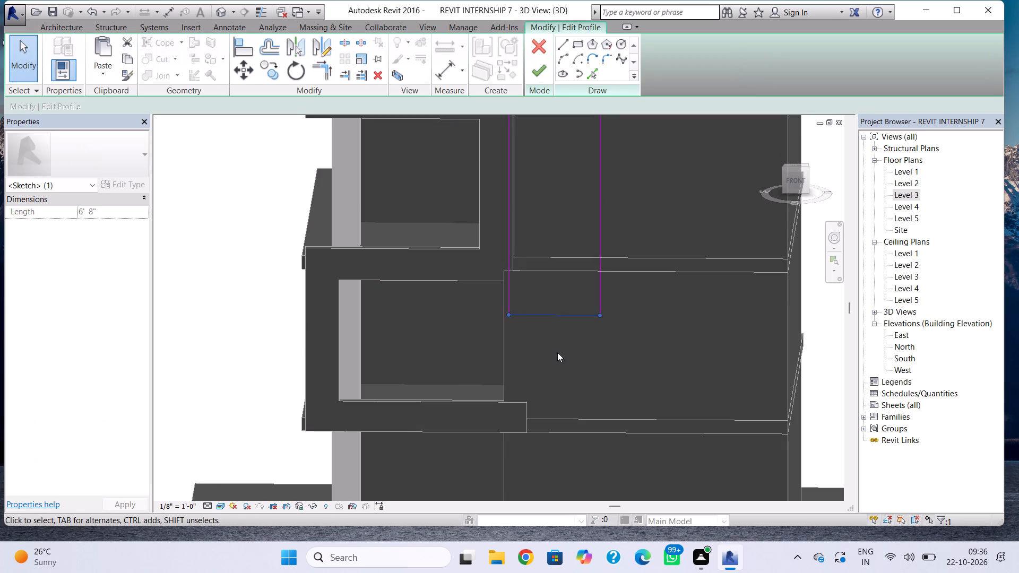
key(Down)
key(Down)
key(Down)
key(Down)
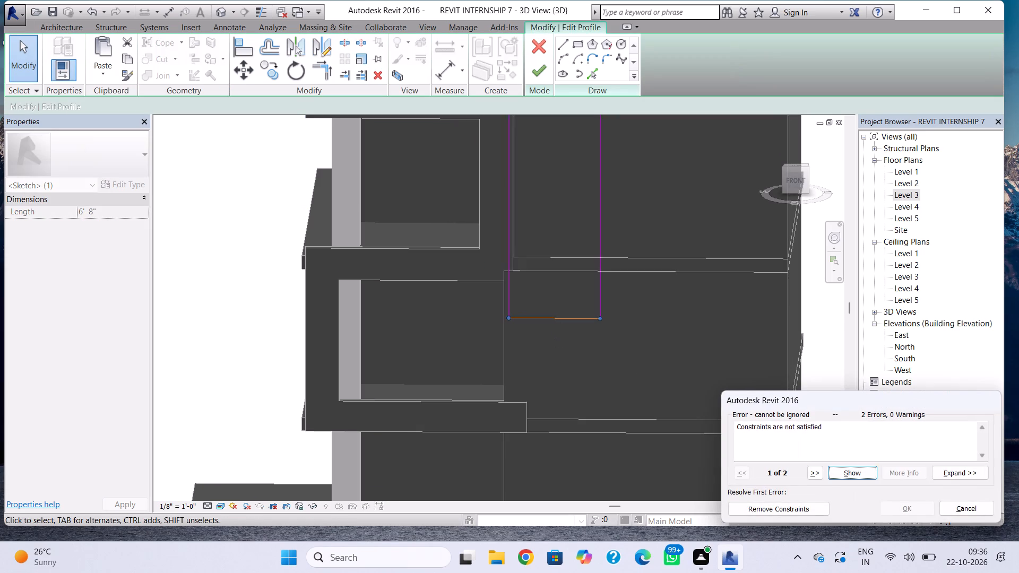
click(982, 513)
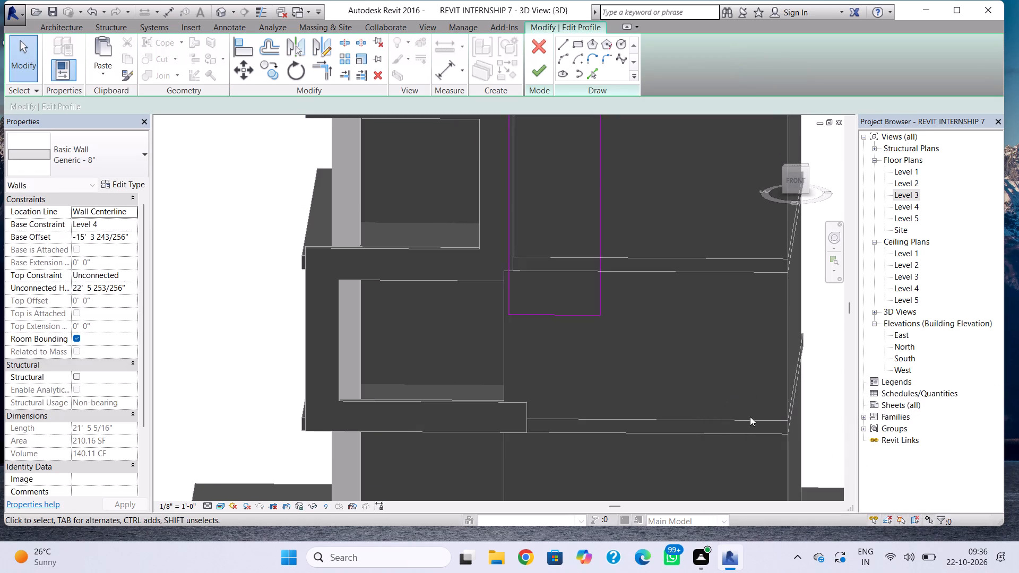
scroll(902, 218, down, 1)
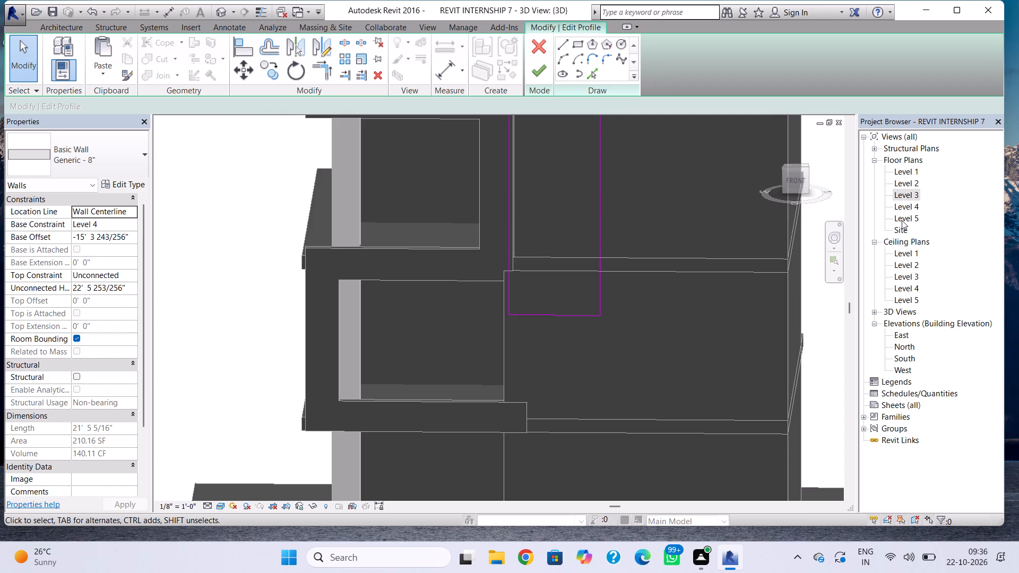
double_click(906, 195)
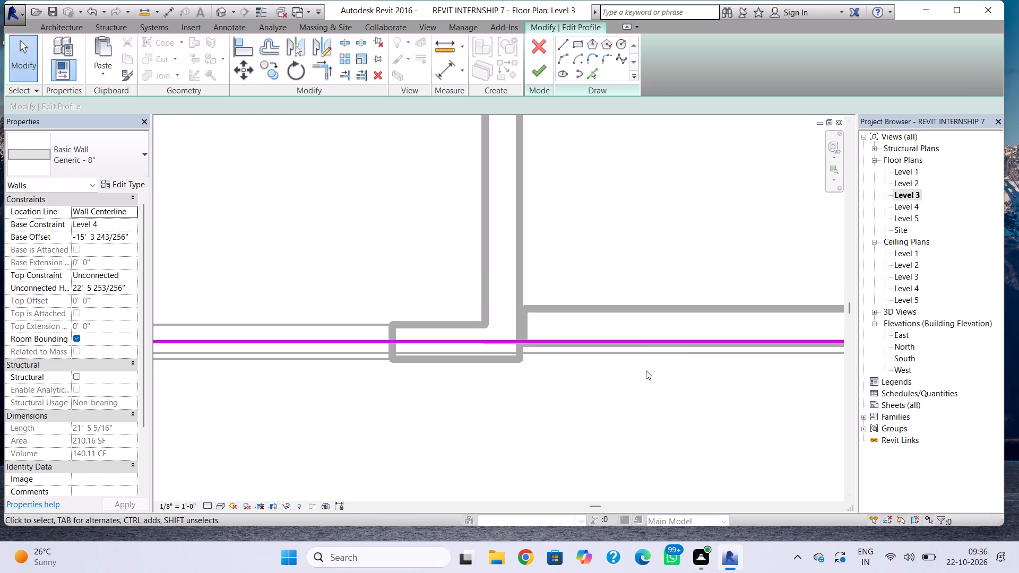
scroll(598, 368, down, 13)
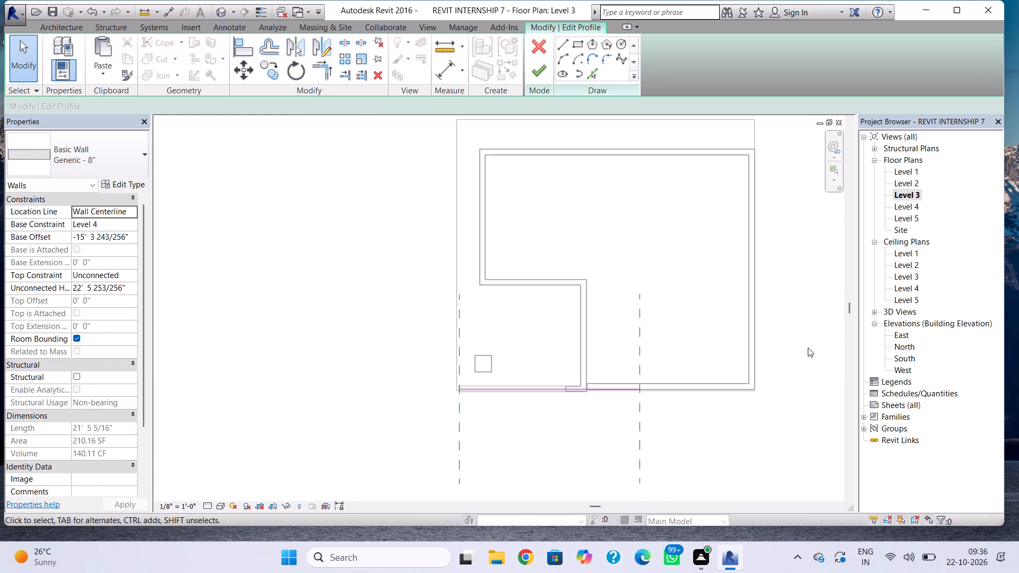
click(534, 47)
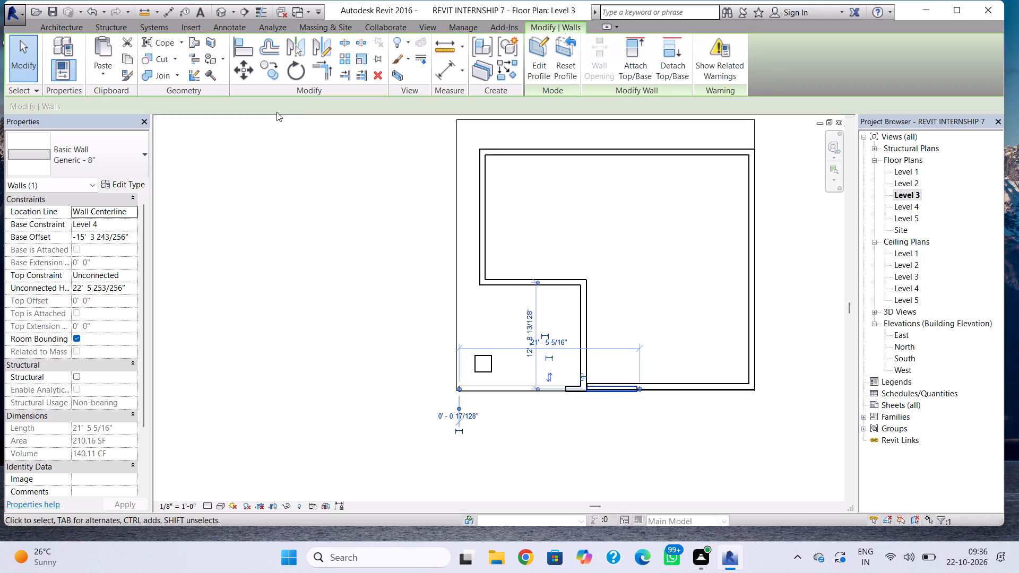
In the 3D view, extend the L-shaped wall's bottom edge down to the S-shaped wall's bottom arm, making its height about 29'-4".
click(218, 16)
click(547, 305)
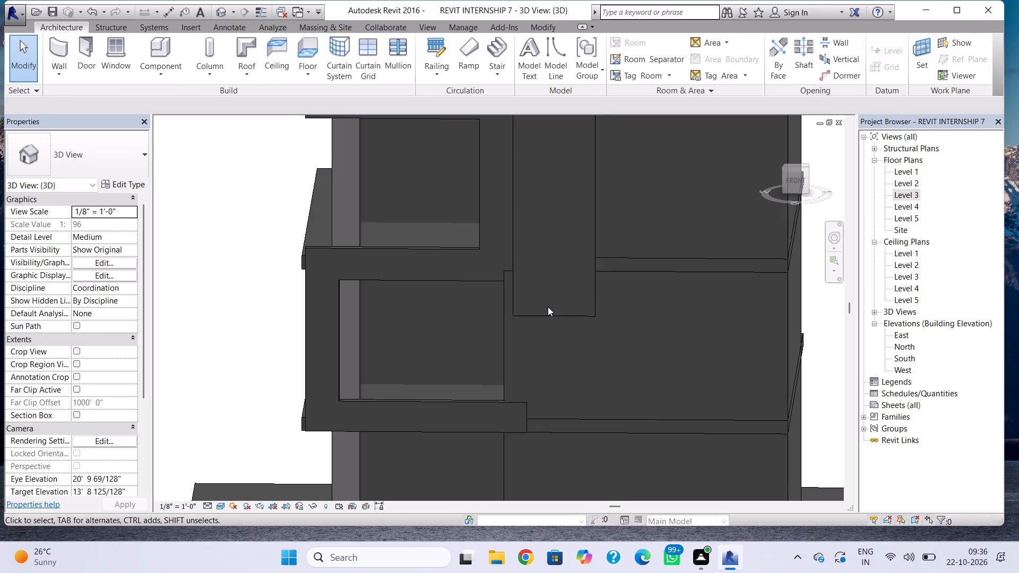
click(549, 313)
drag(453, 318, 441, 407)
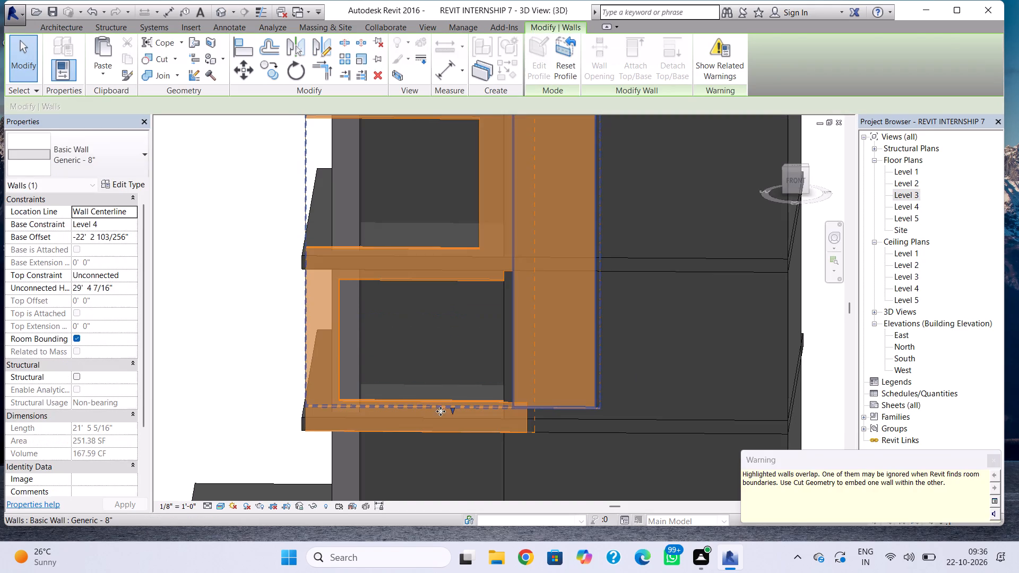
key(Escape)
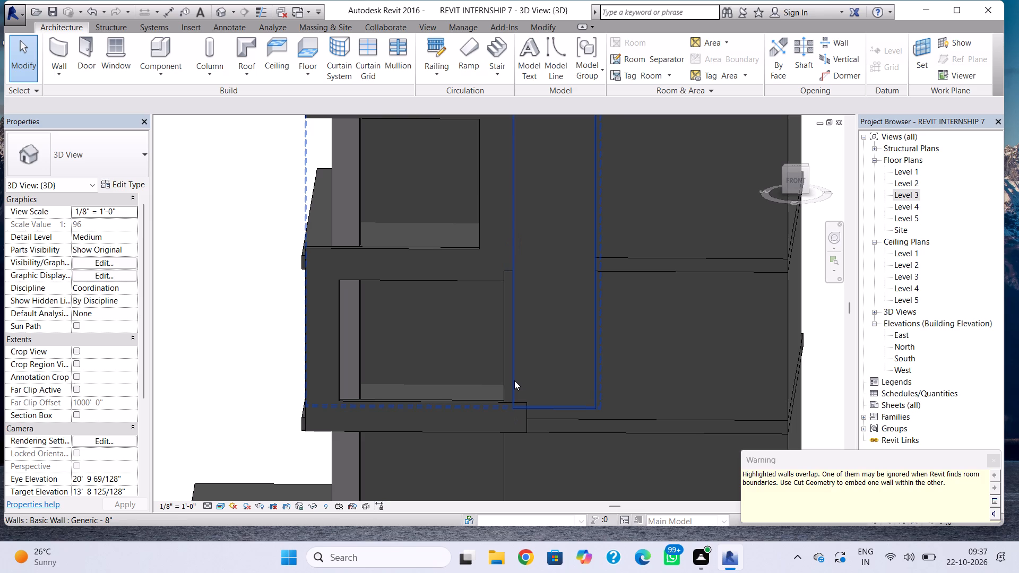
key(Escape)
In the Level 2 floor plan, pull the front end of the recess's side wall back from the projecting front walls.
shift+right_drag(508, 345, 641, 318)
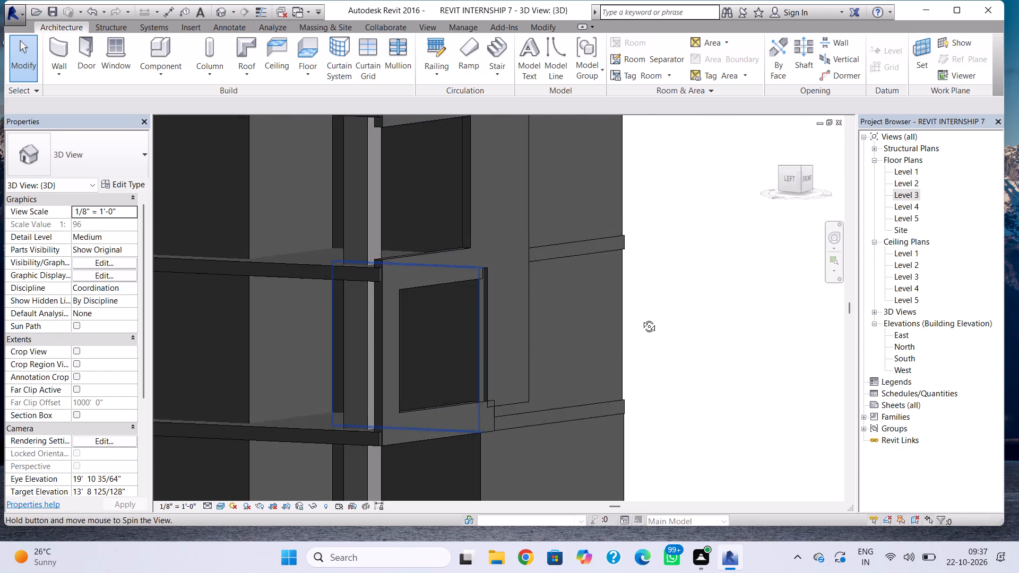
shift+right_drag(641, 318, 556, 359)
click(499, 354)
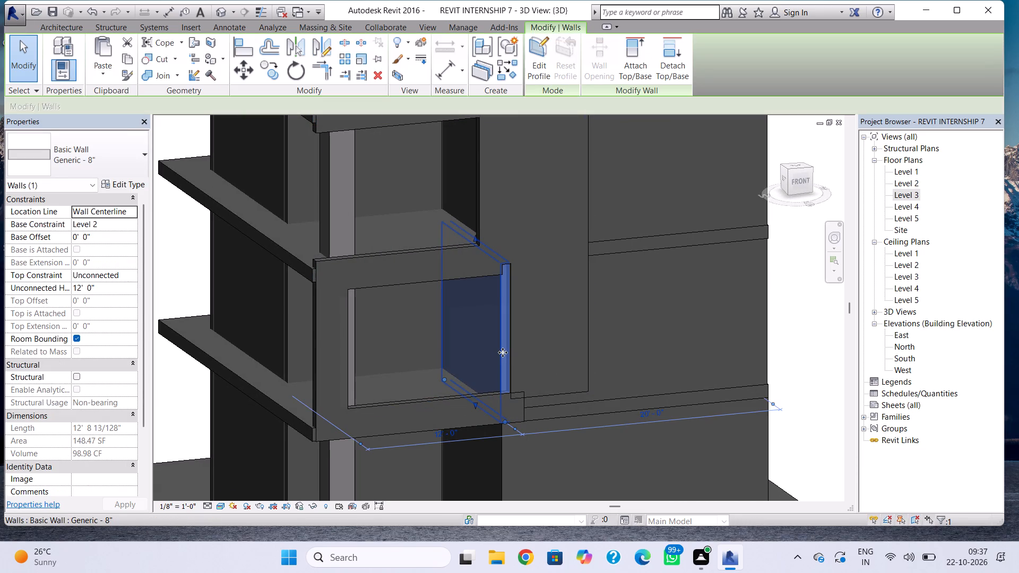
click(503, 352)
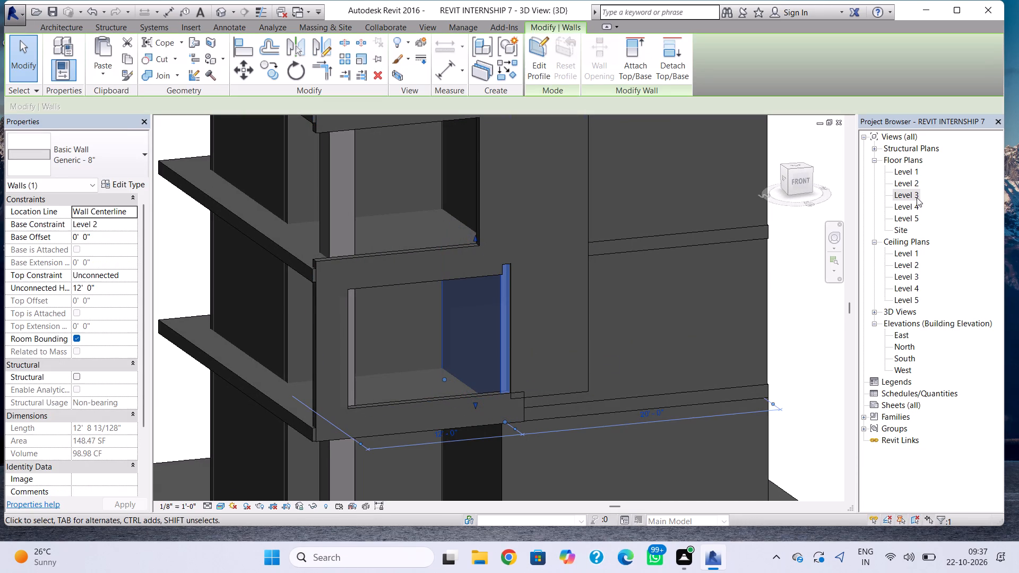
middle_drag(658, 377, 679, 271)
double_click(900, 181)
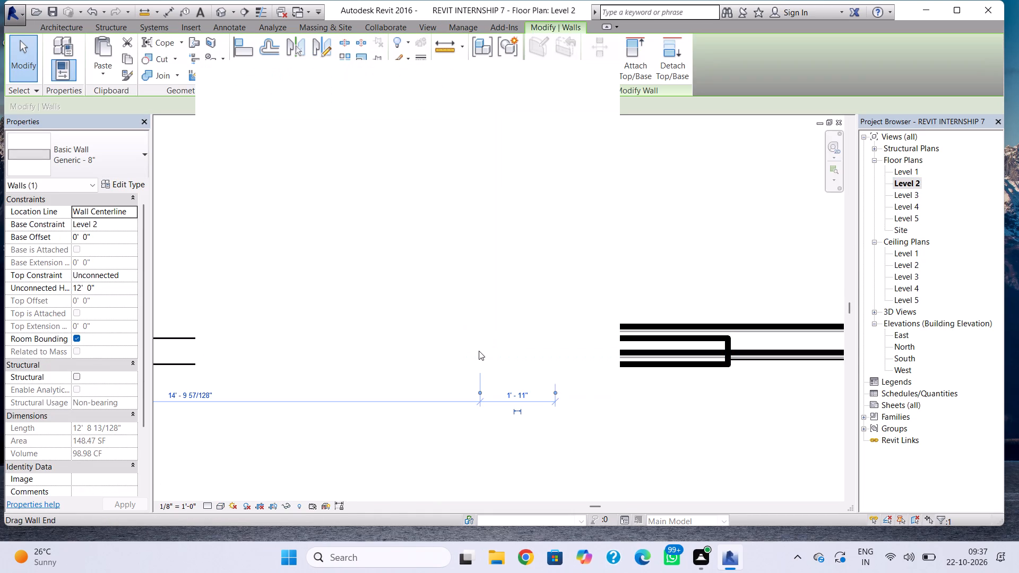
scroll(479, 351, up, 2)
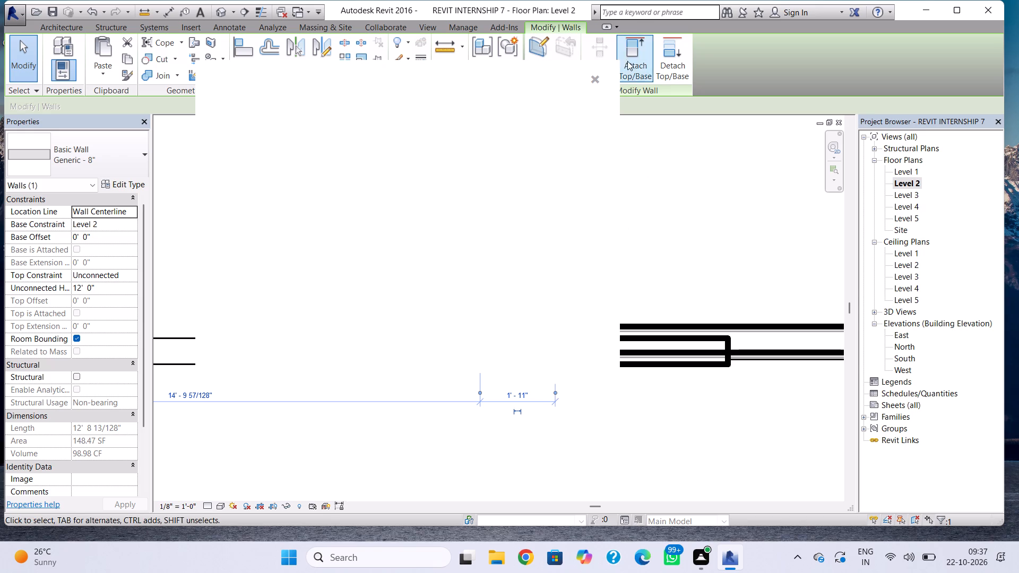
click(595, 74)
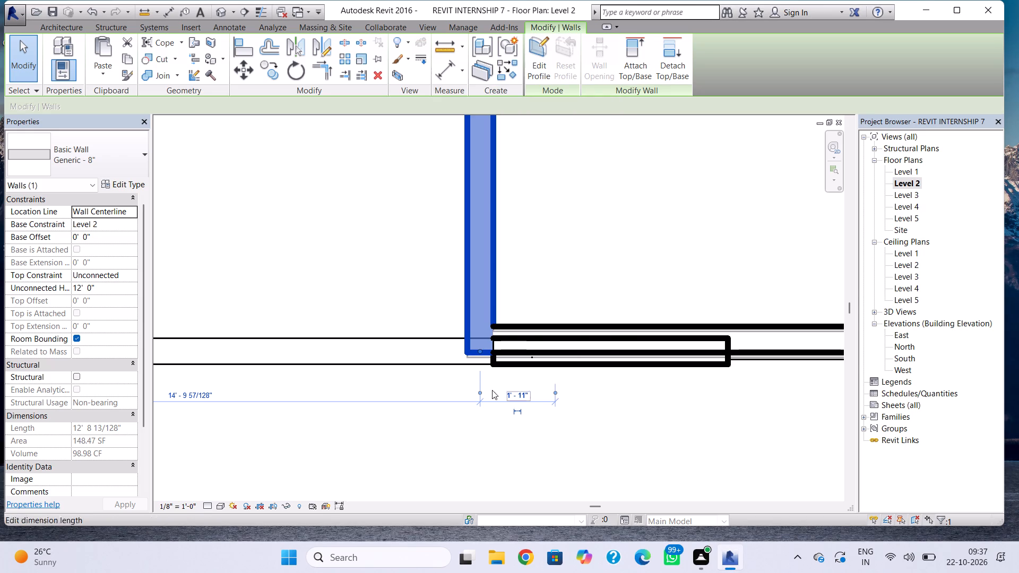
scroll(481, 357, up, 3)
drag(477, 345, 479, 327)
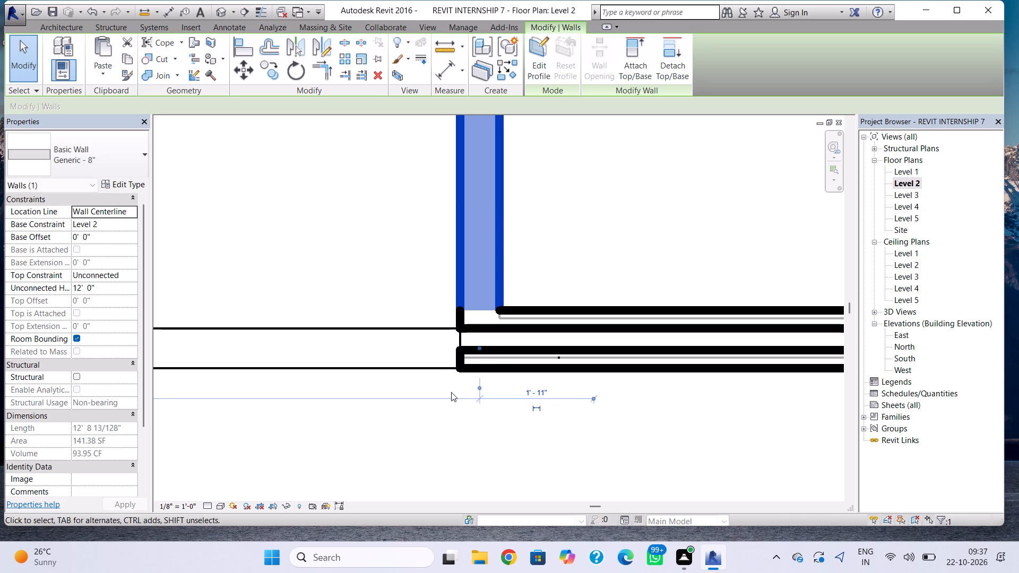
click(573, 246)
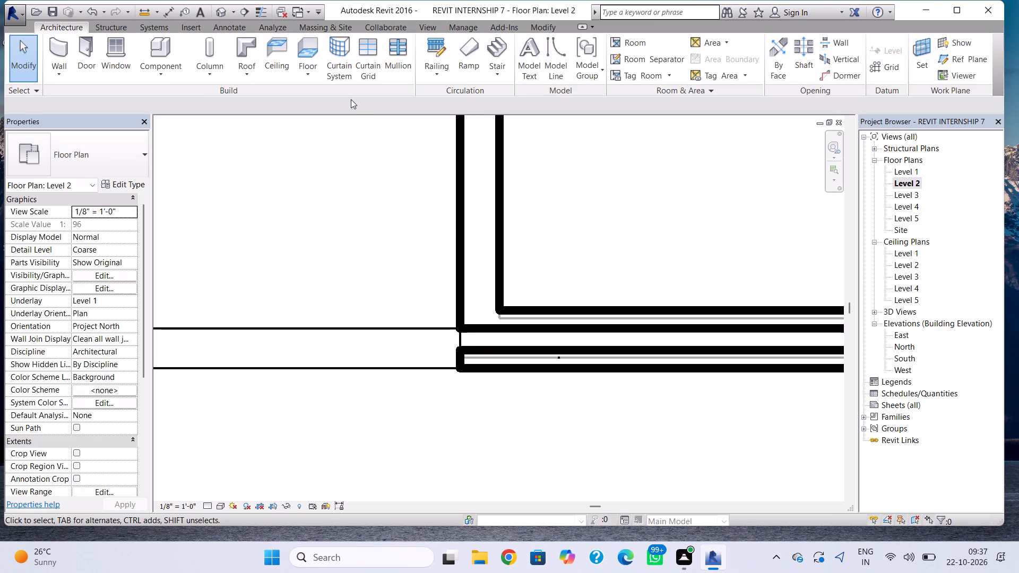
In the 3D view, raise the L-shaped wall's bottom edge to line up with the top of the S-shaped wall's bottom arm.
click(224, 11)
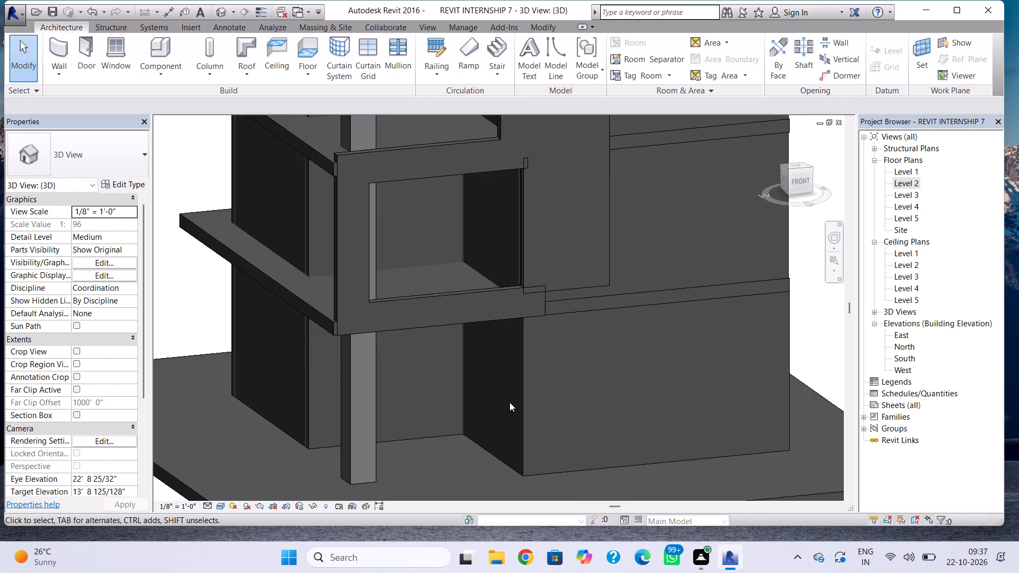
key(Escape)
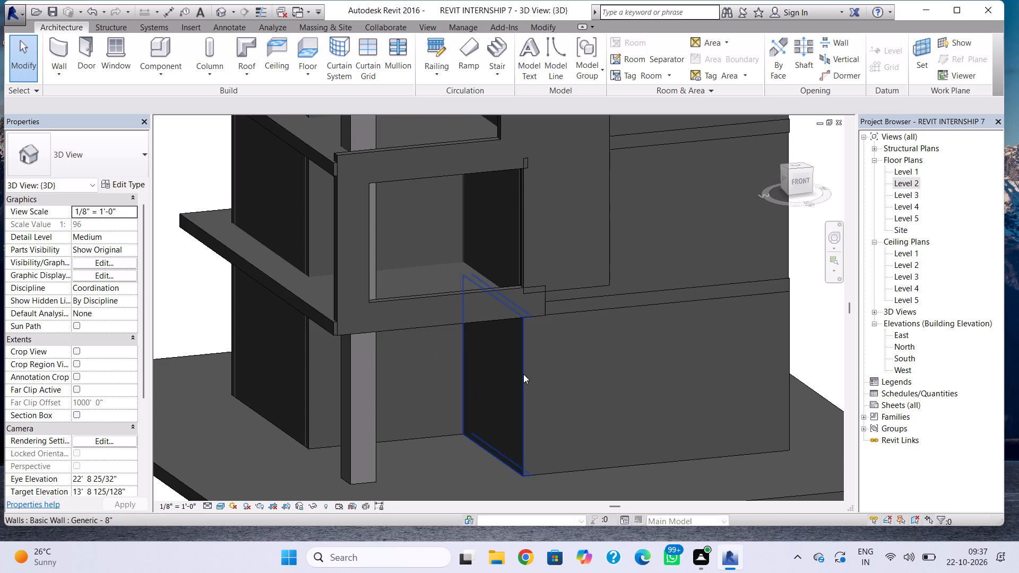
click(569, 287)
scroll(467, 309, up, 3)
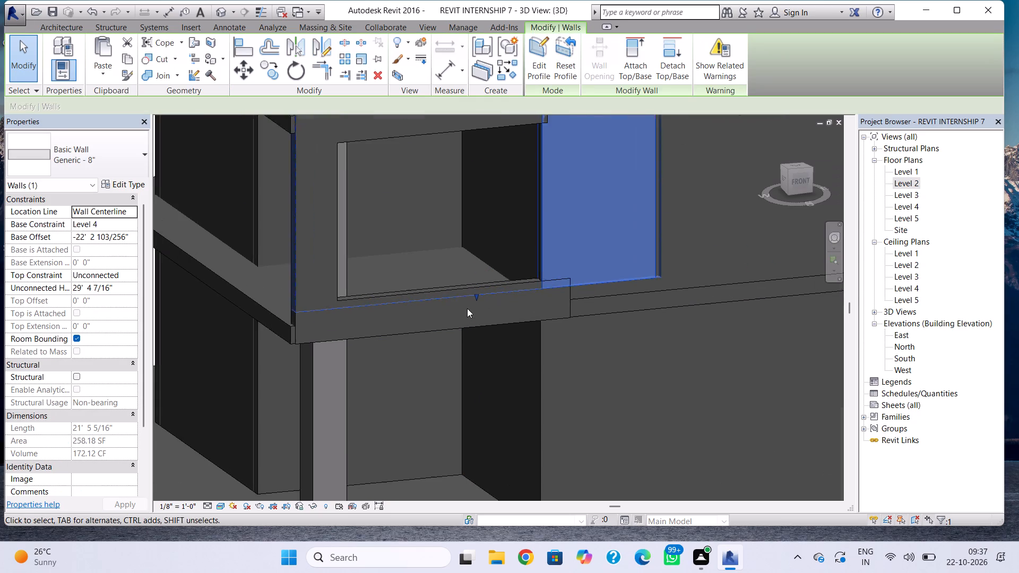
drag(477, 297, 477, 290)
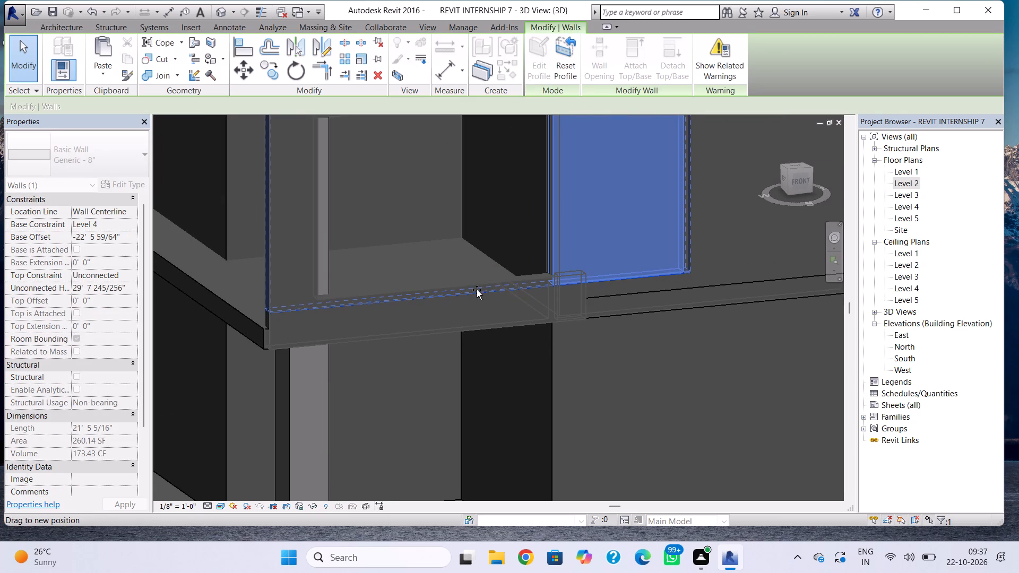
drag(477, 290, 477, 284)
key(Escape)
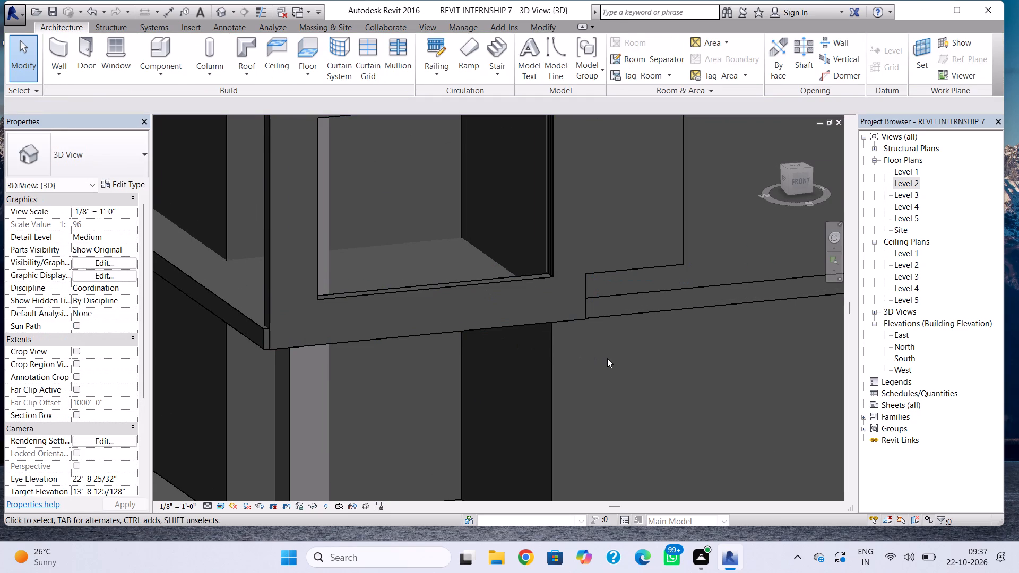
Examine the small notch beside the S-shaped wall's middle arm, at the upper inner corner of the Level 2 opening.
scroll(607, 364, down, 2)
middle_drag(606, 371, 602, 432)
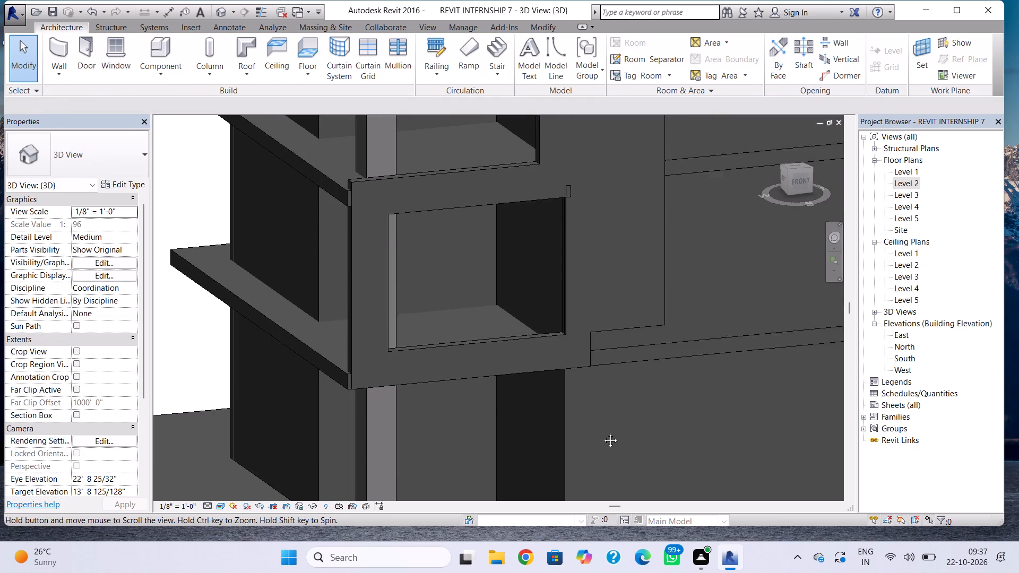
middle_drag(602, 432, 599, 441)
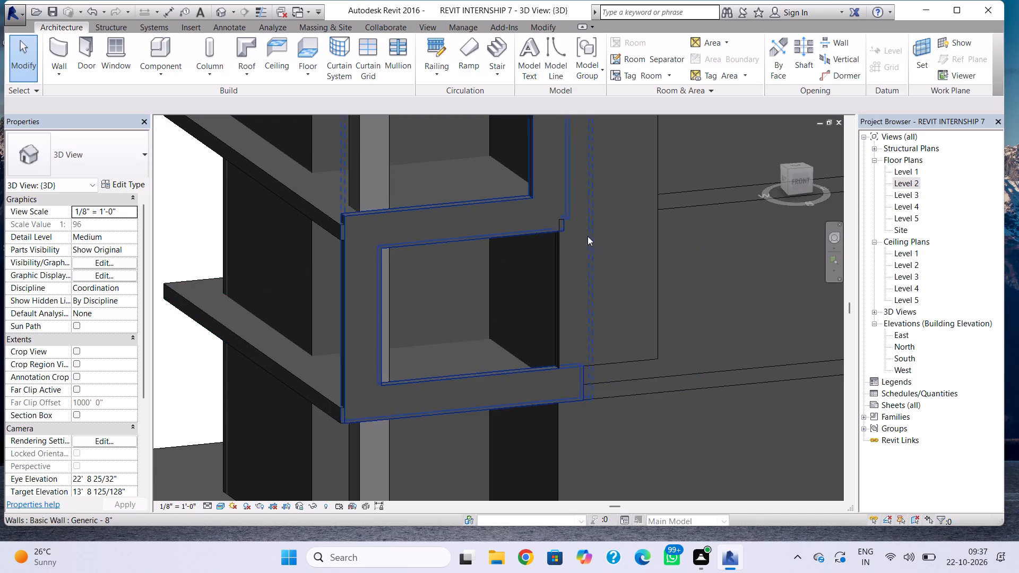
scroll(572, 228, up, 10)
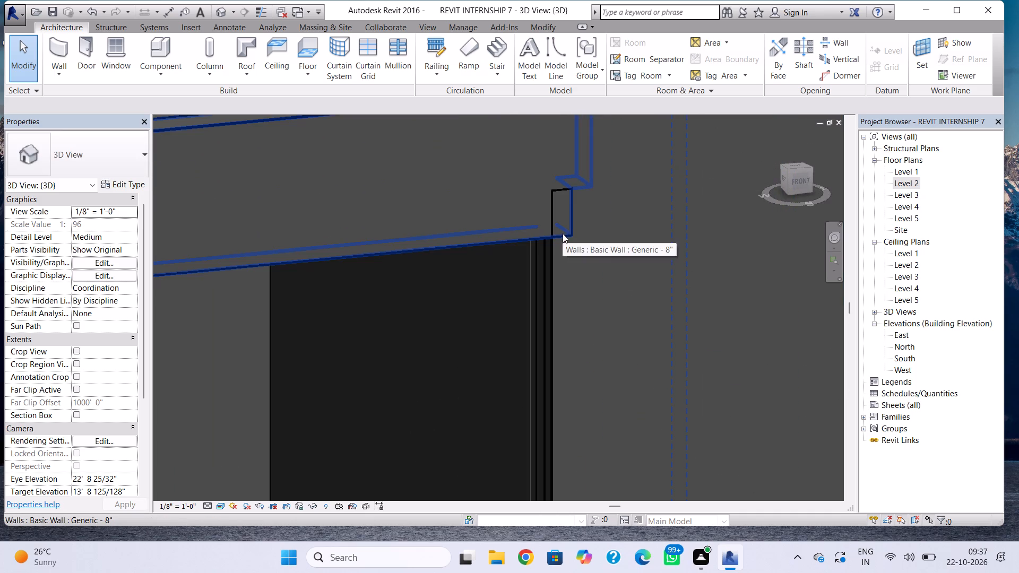
click(563, 233)
key(Escape)
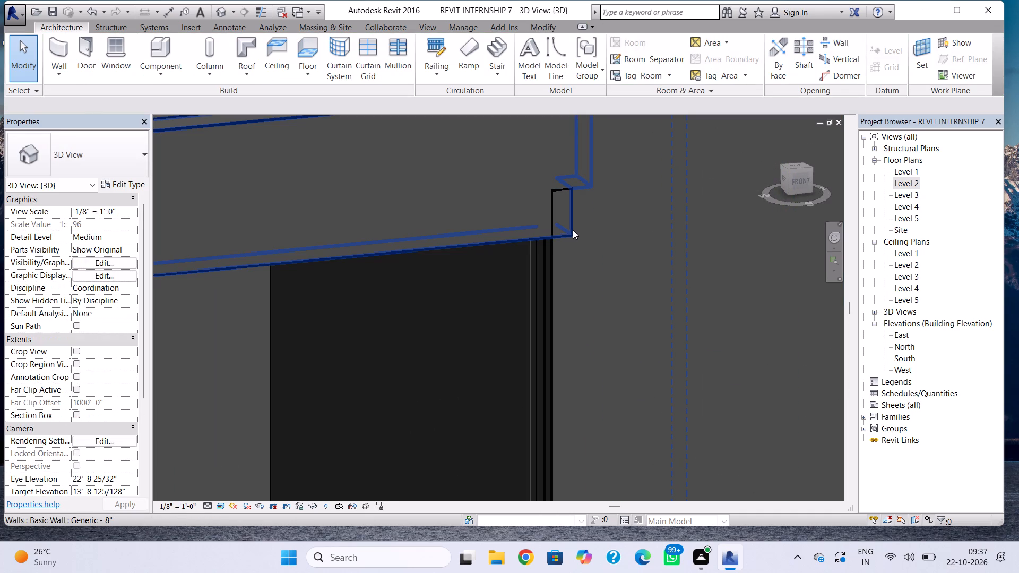
Examine how the L-shaped wall's inner edge meets the S-shaped wall at the small notch beside the middle arm.
shift+right_drag(569, 230, 528, 250)
scroll(549, 221, up, 7)
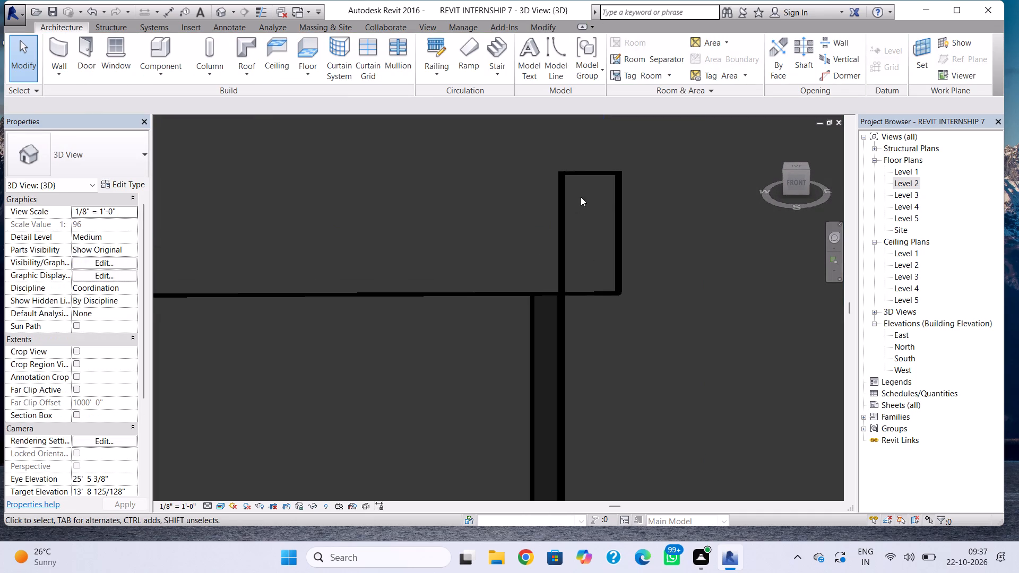
click(586, 173)
scroll(541, 323, down, 5)
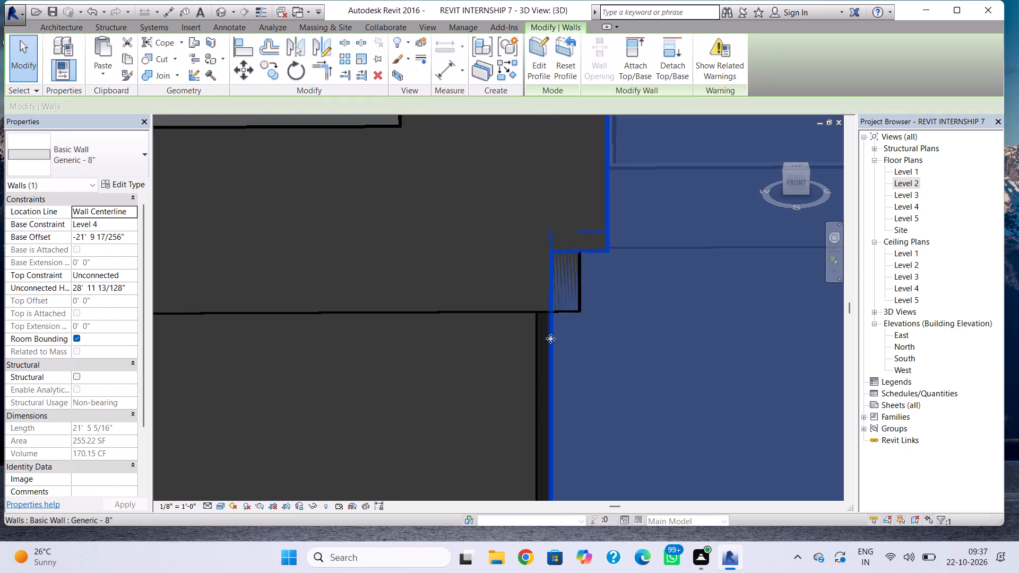
scroll(564, 339, down, 4)
scroll(637, 360, down, 11)
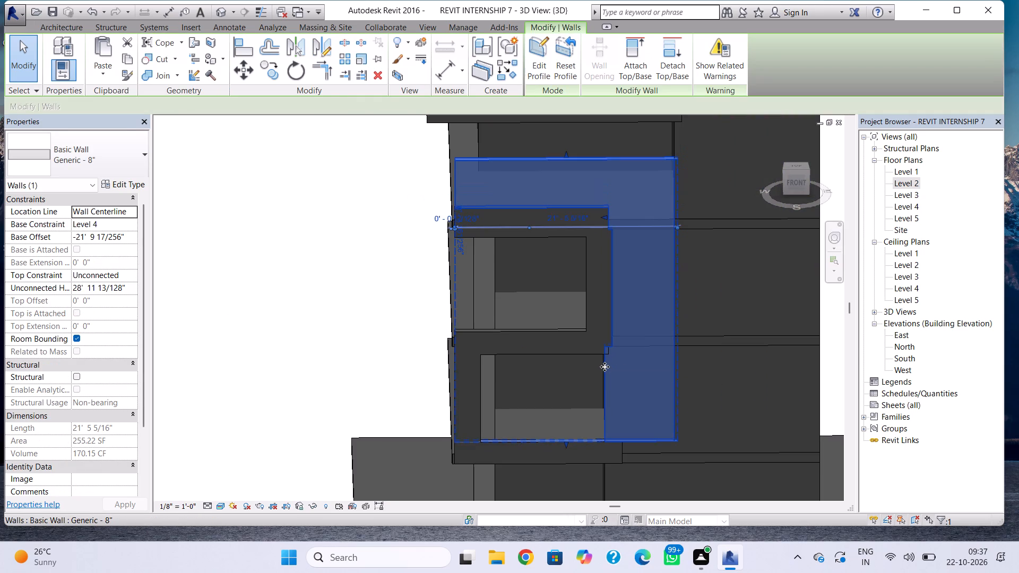
scroll(604, 371, up, 4)
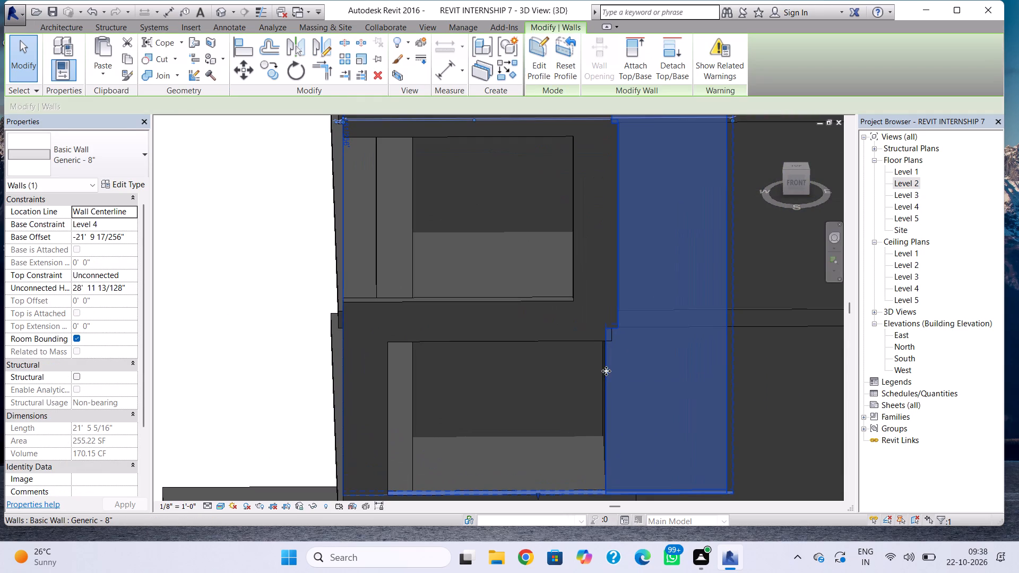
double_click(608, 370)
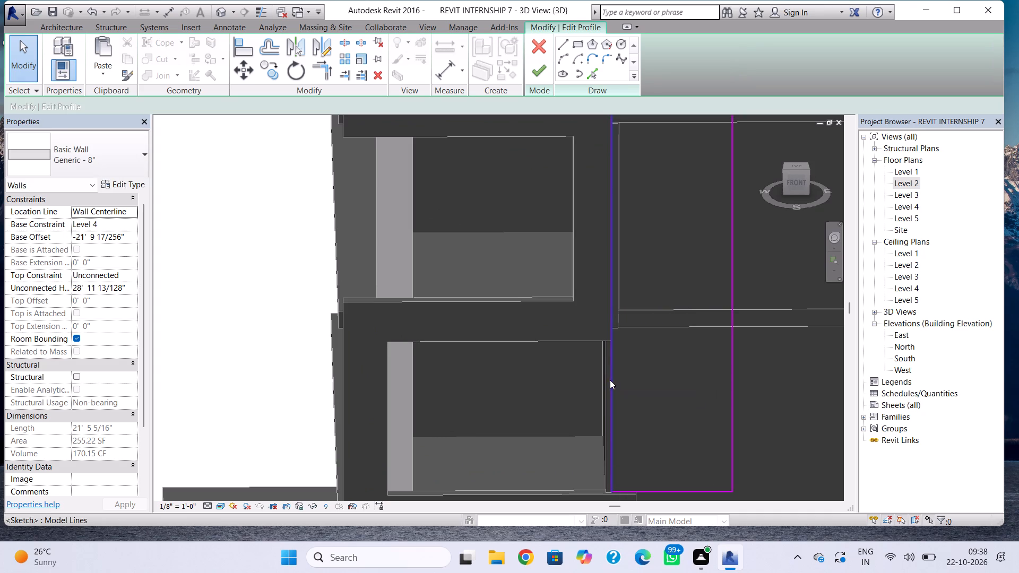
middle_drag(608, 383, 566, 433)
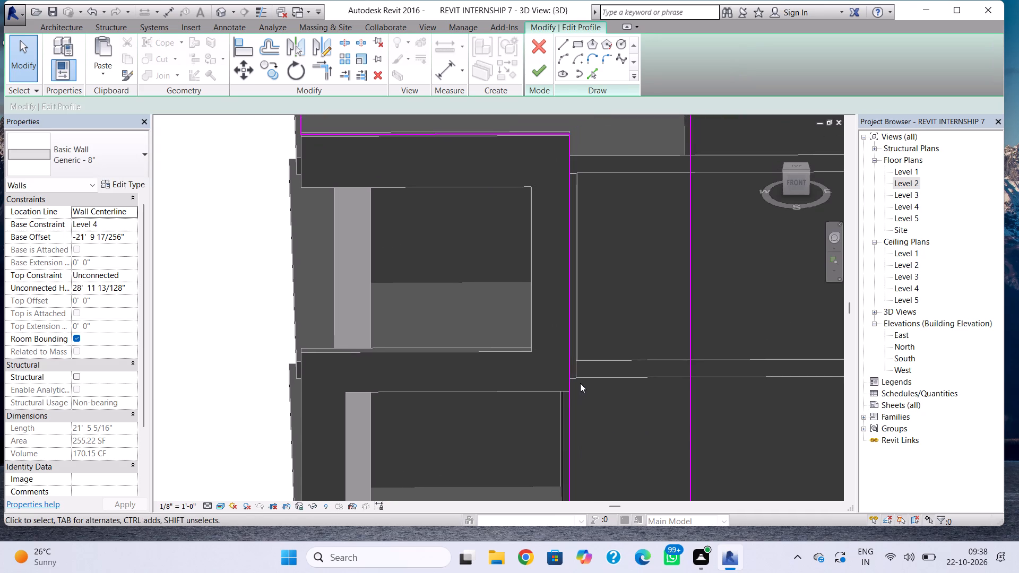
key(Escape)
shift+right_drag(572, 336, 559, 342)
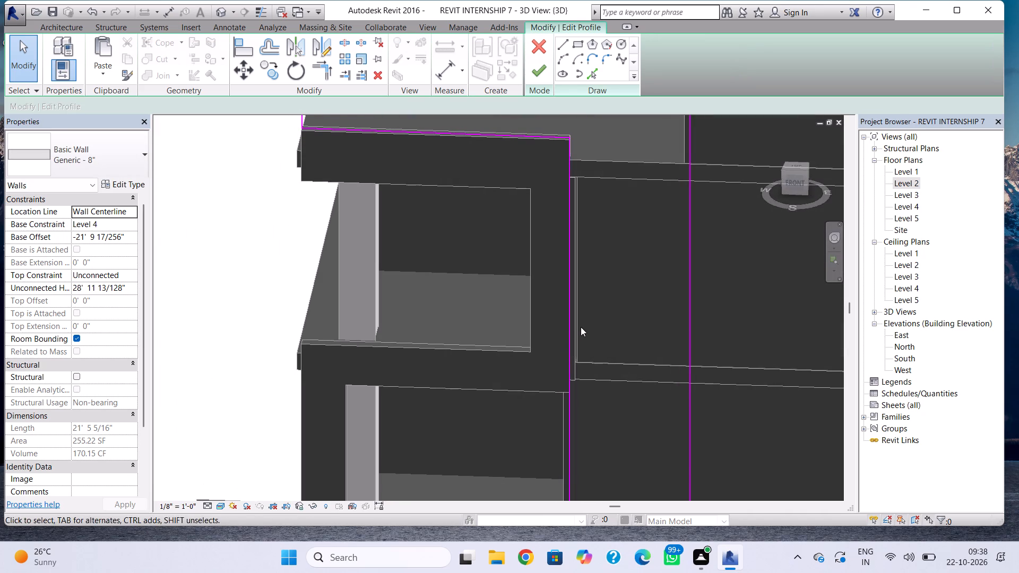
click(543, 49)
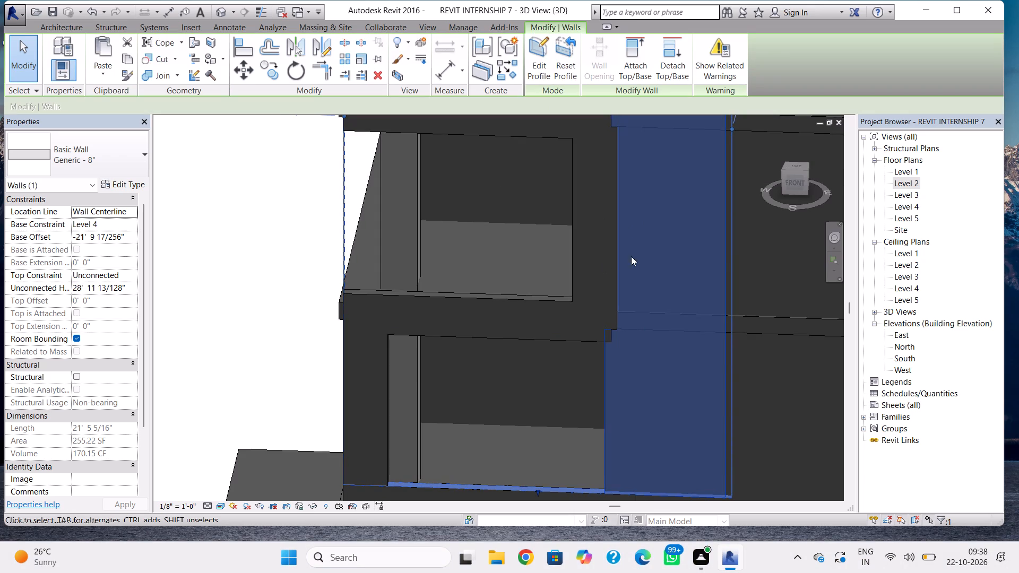
Inspect the L-shaped wall around the notch in the 3D view and at the recess corner in the Level 3 floor plan.
scroll(616, 338, up, 4)
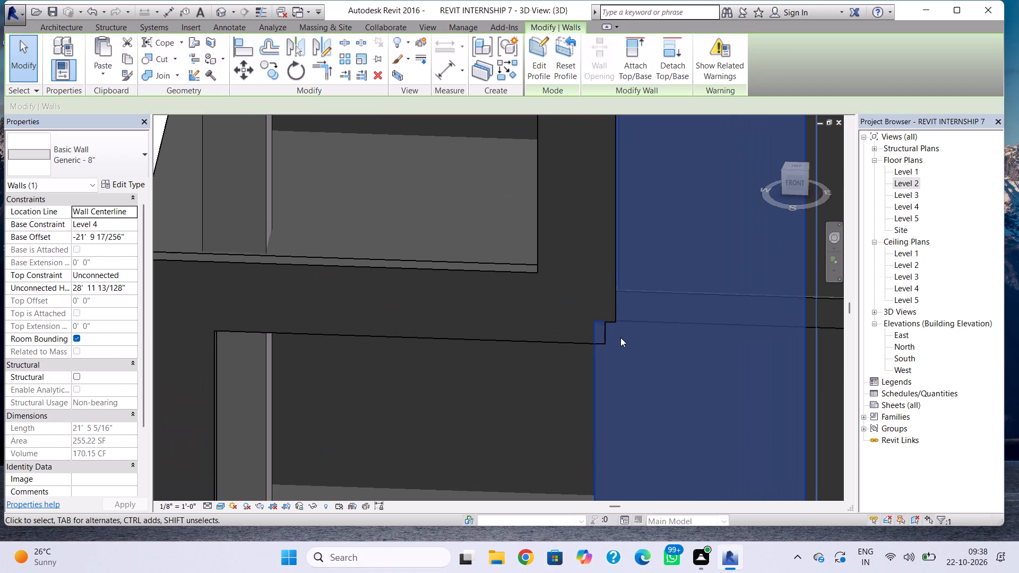
key(Escape)
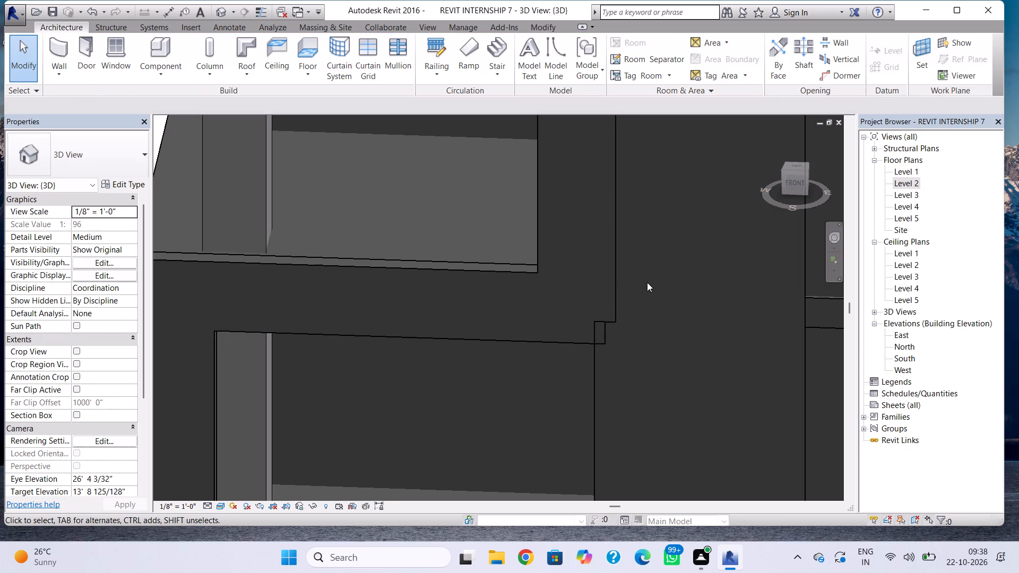
click(599, 362)
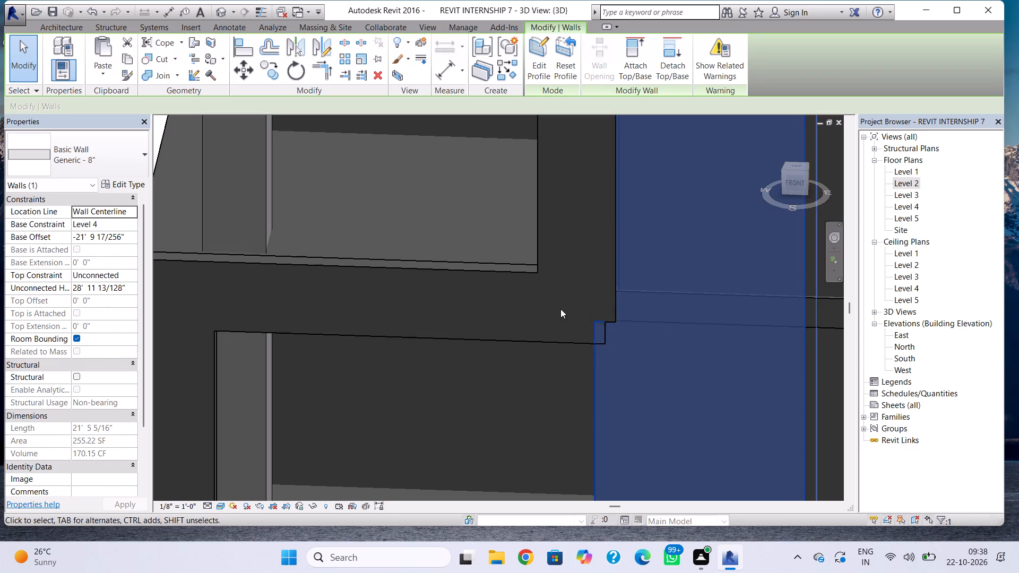
shift+right_drag(570, 291, 692, 265)
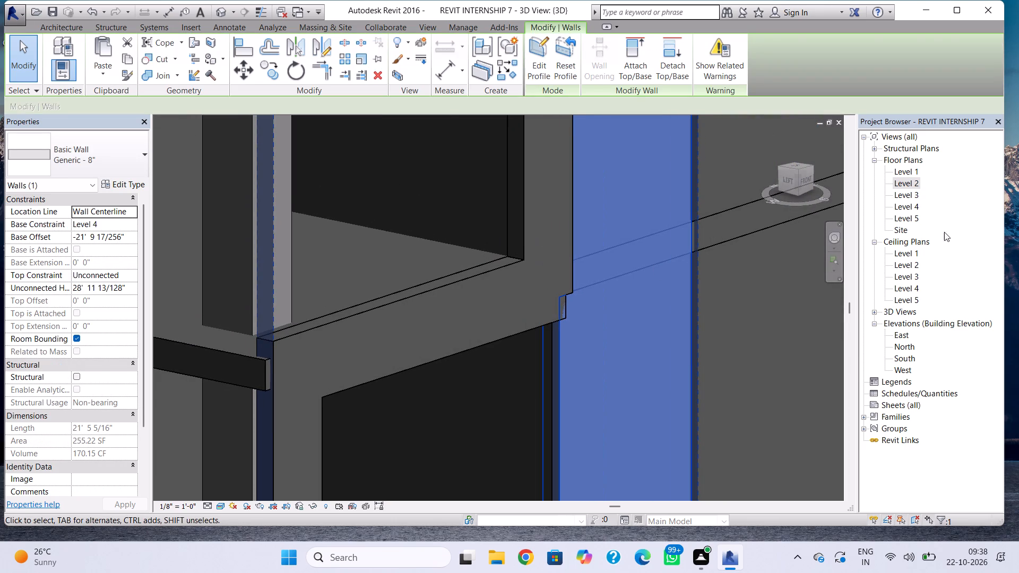
double_click(914, 194)
scroll(720, 325, down, 1)
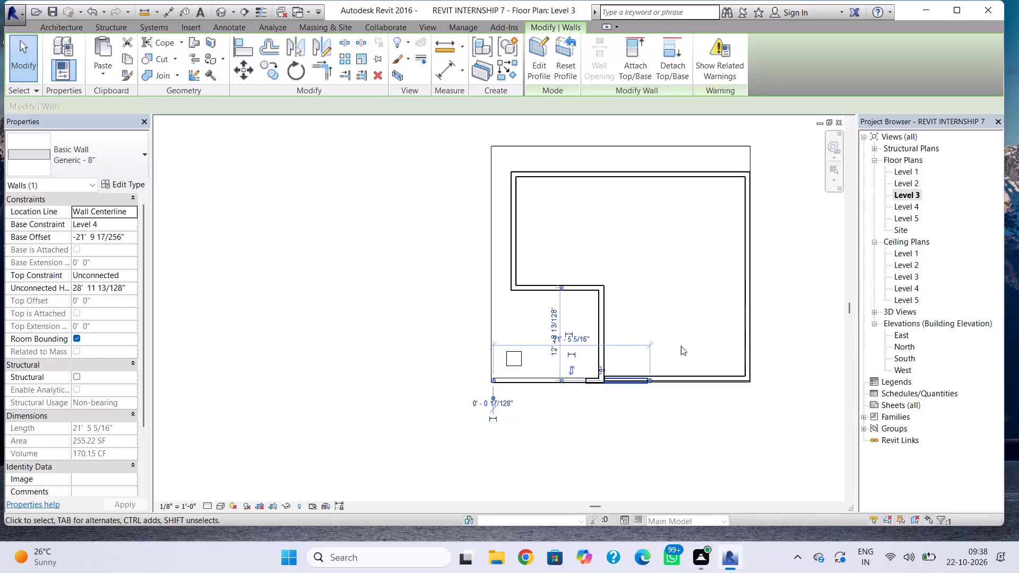
scroll(610, 381, up, 4)
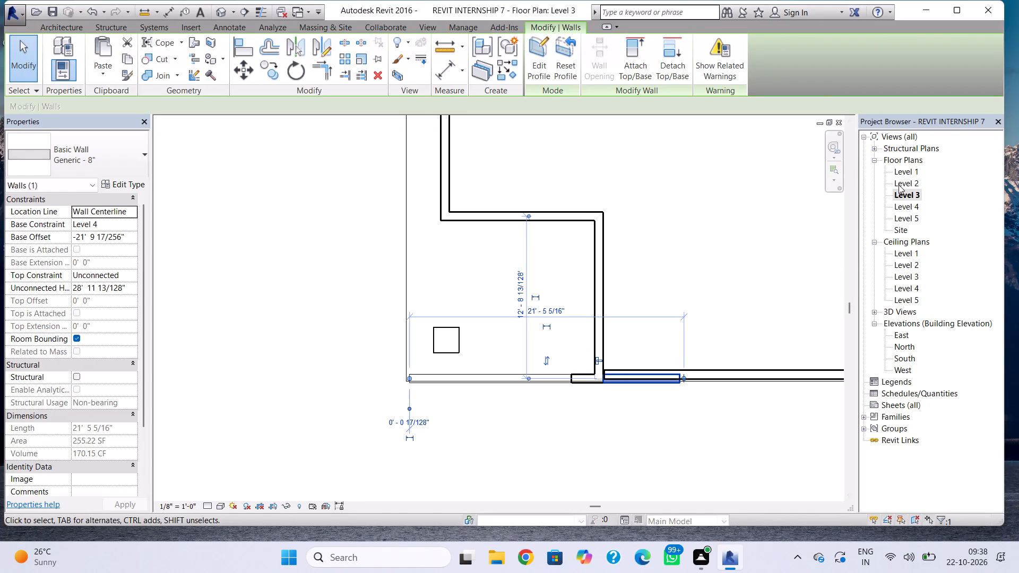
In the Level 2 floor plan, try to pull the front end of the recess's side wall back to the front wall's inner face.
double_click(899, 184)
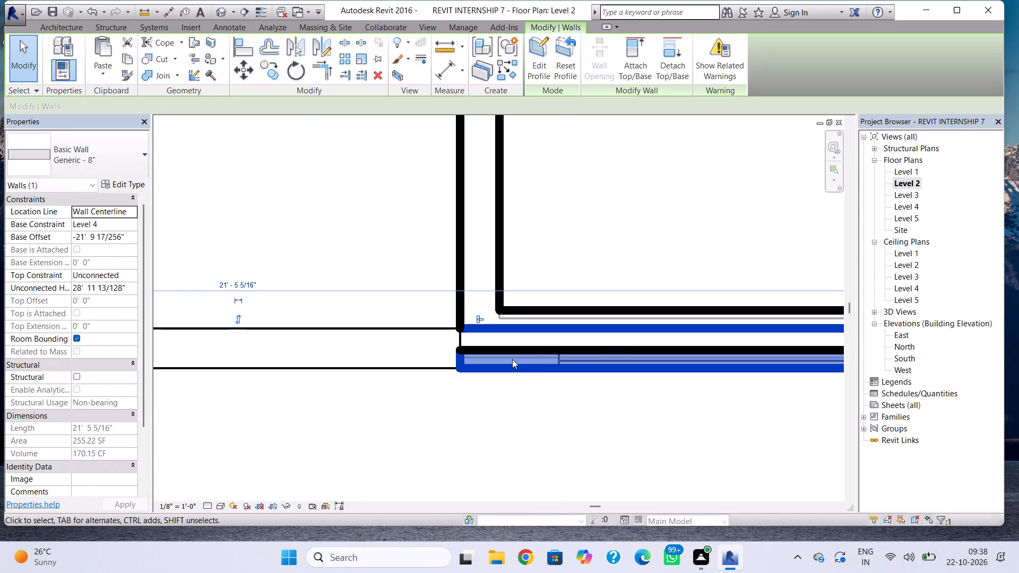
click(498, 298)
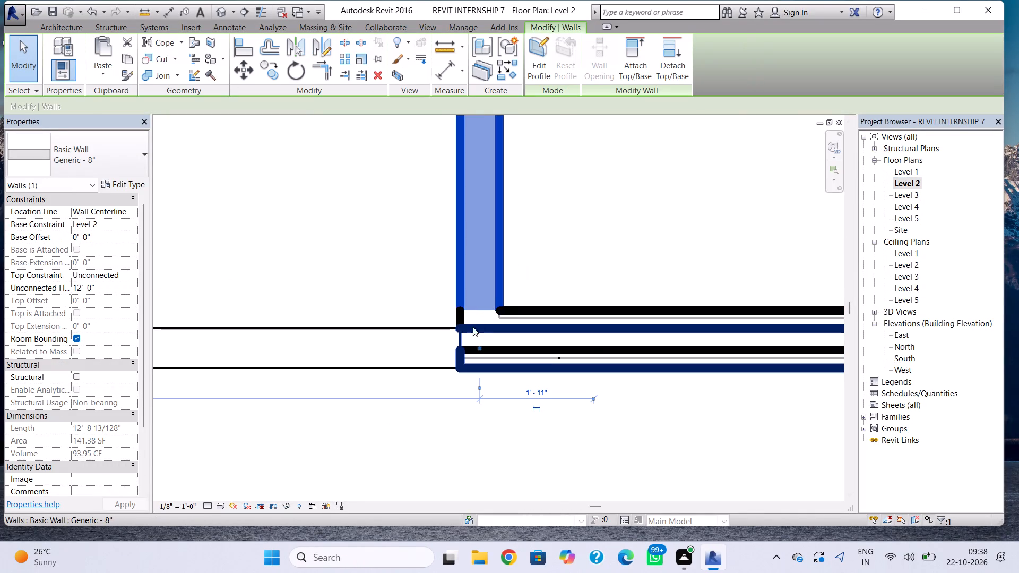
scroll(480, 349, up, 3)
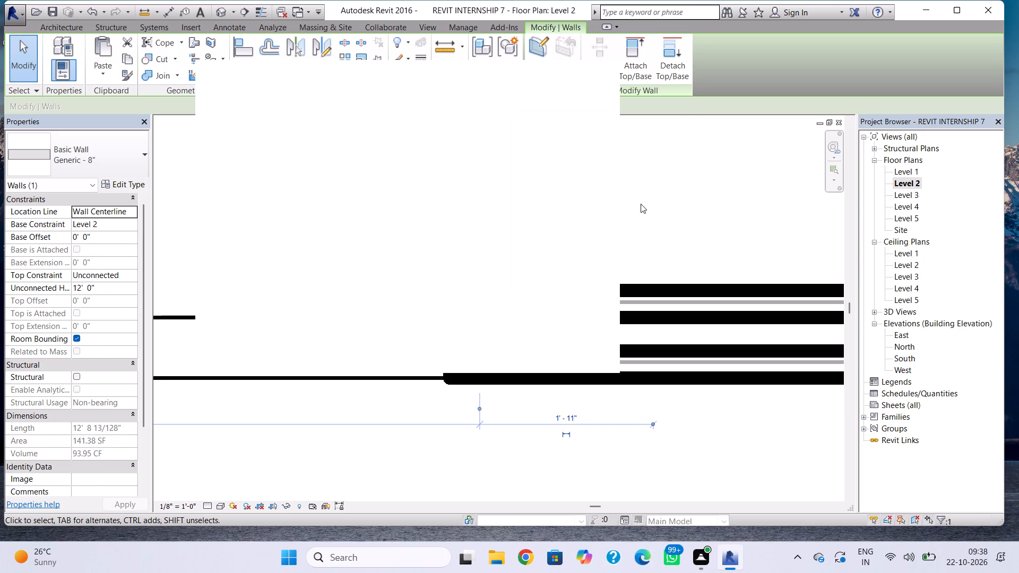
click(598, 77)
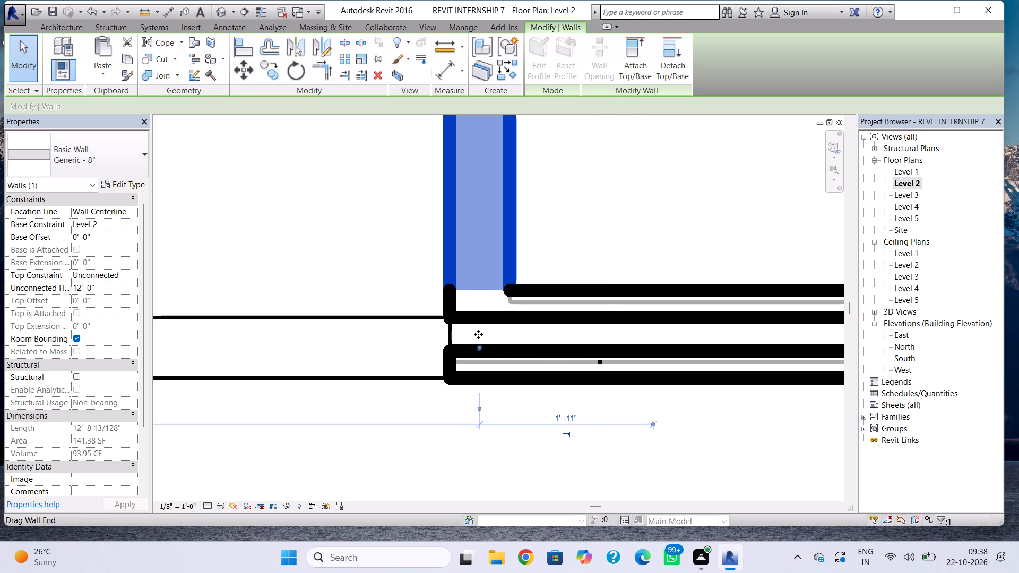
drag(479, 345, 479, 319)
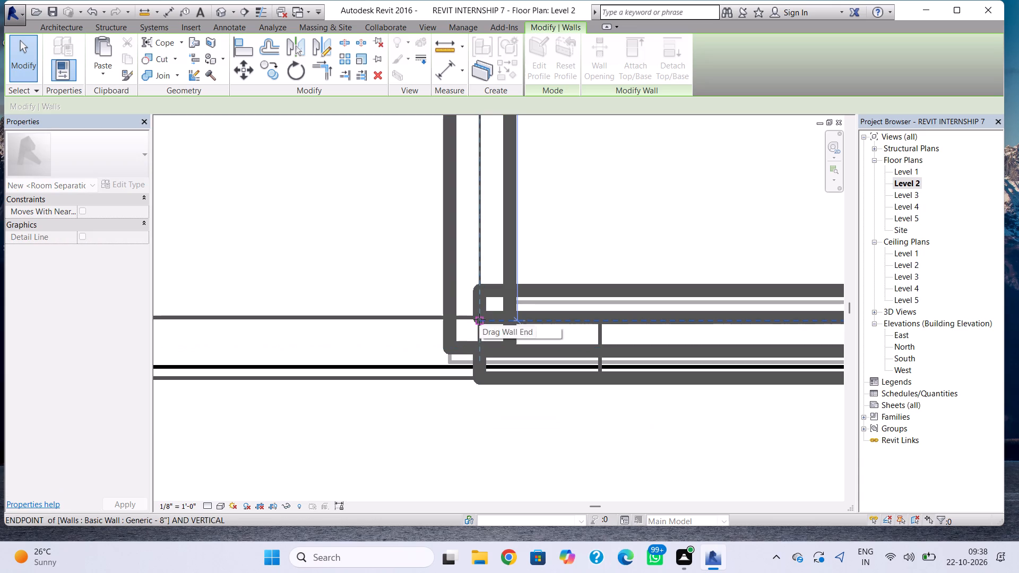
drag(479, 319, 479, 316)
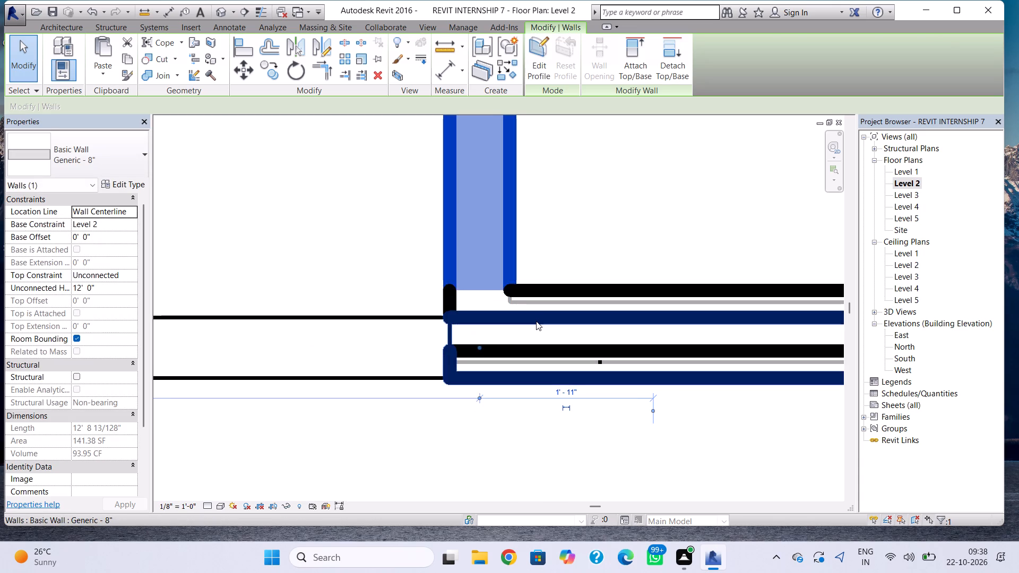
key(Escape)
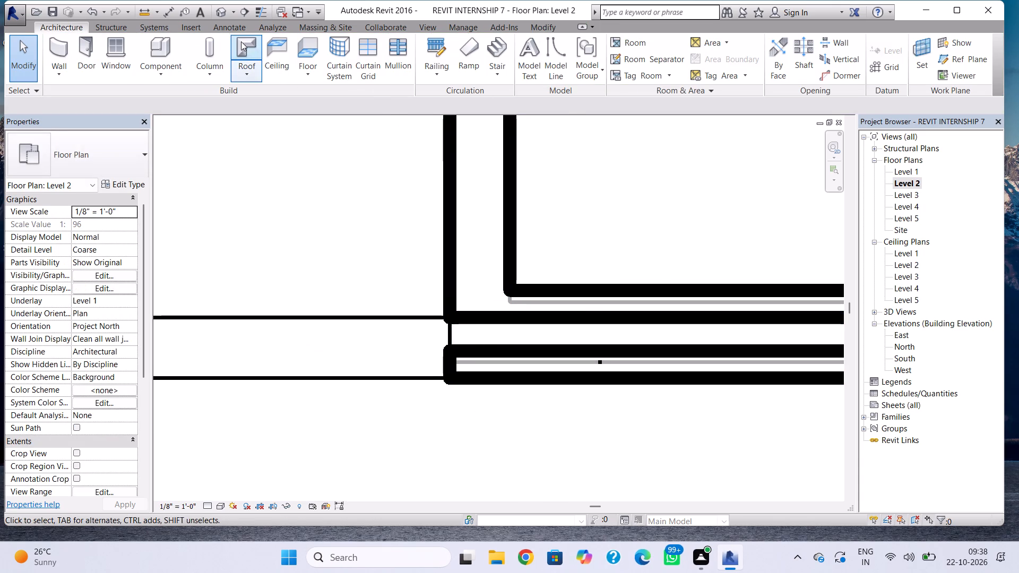
In the 3D view, examine the notch and the L-shaped wall's edges against the S-shaped wall from the side and front.
click(217, 14)
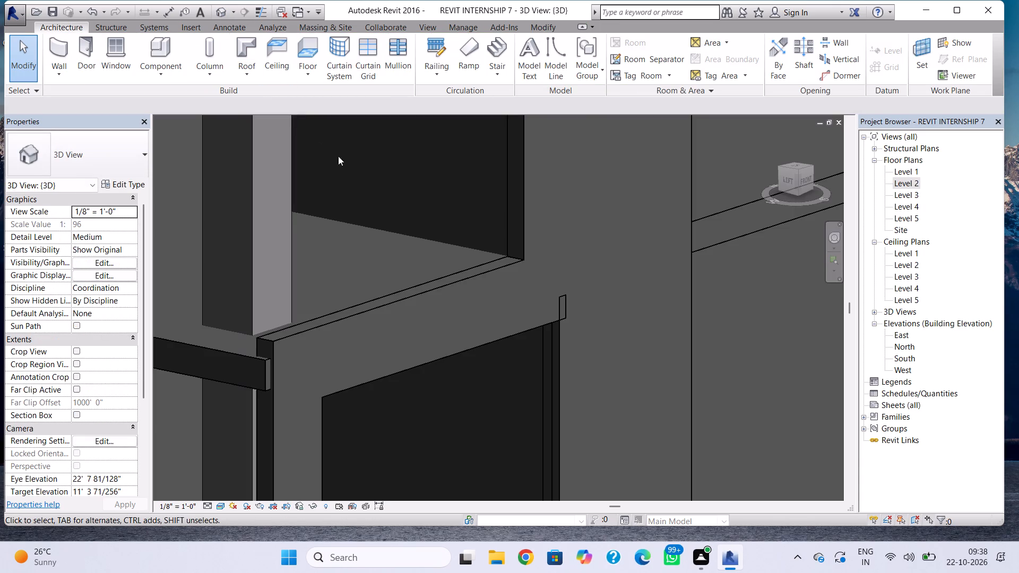
scroll(589, 366, down, 4)
middle_drag(578, 291, 568, 242)
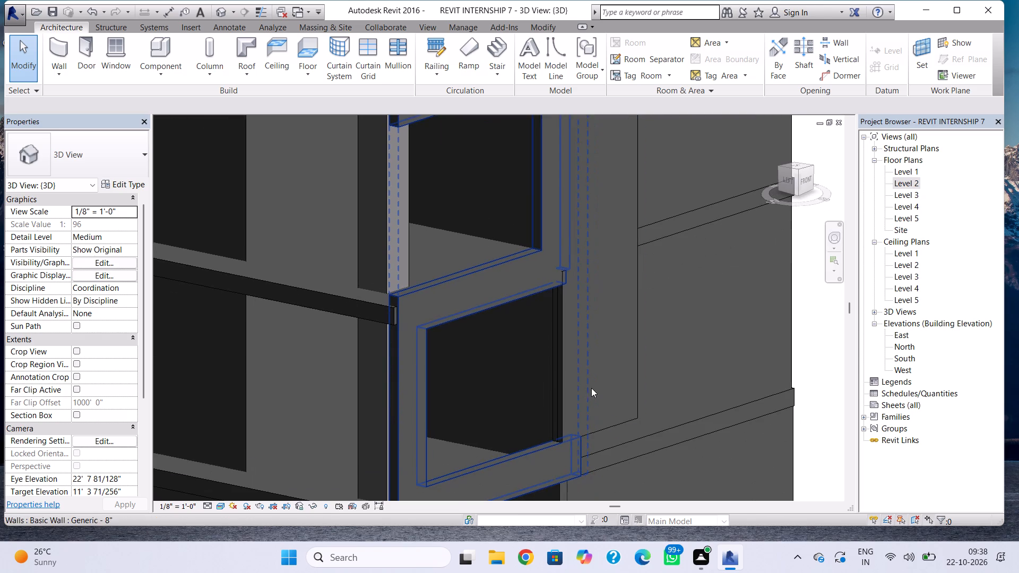
click(551, 335)
key(Escape)
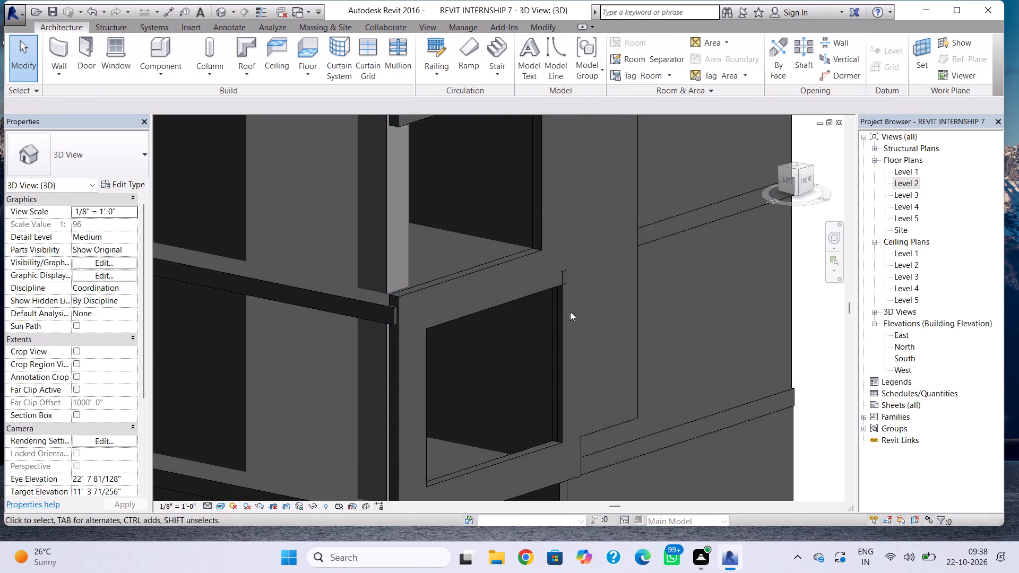
shift+right_drag(580, 318, 465, 249)
scroll(469, 265, down, 2)
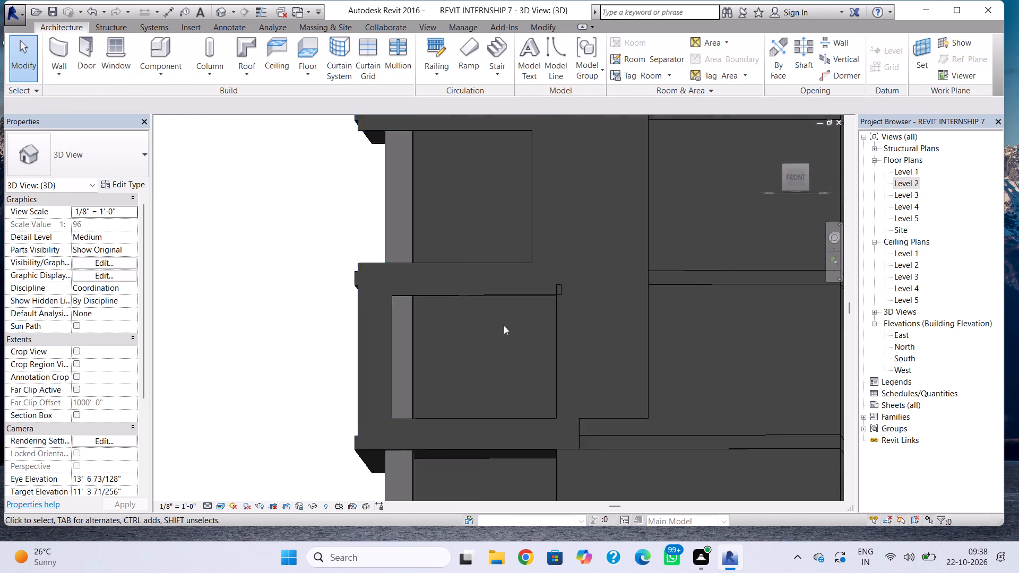
scroll(504, 325, down, 1)
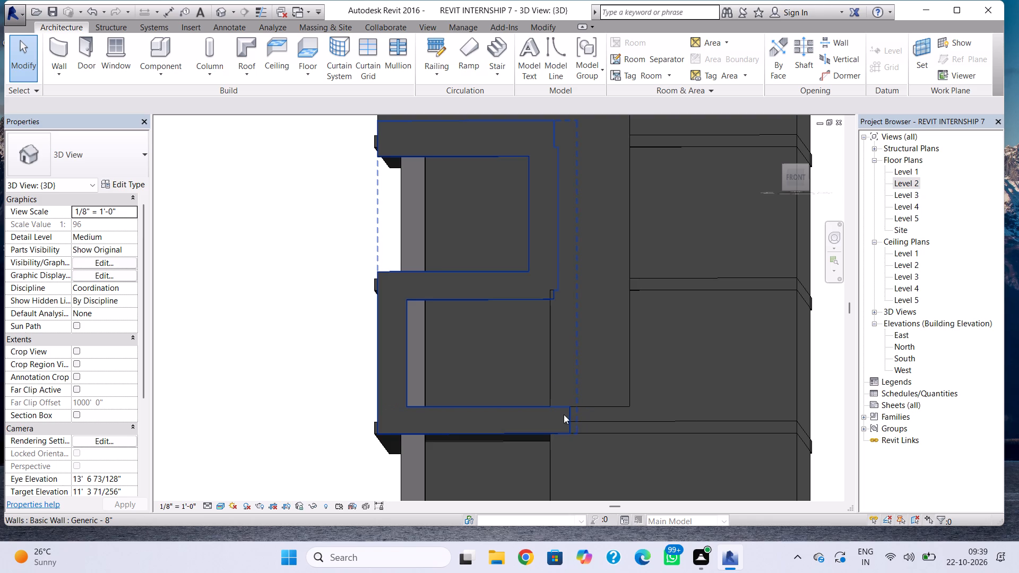
click(576, 402)
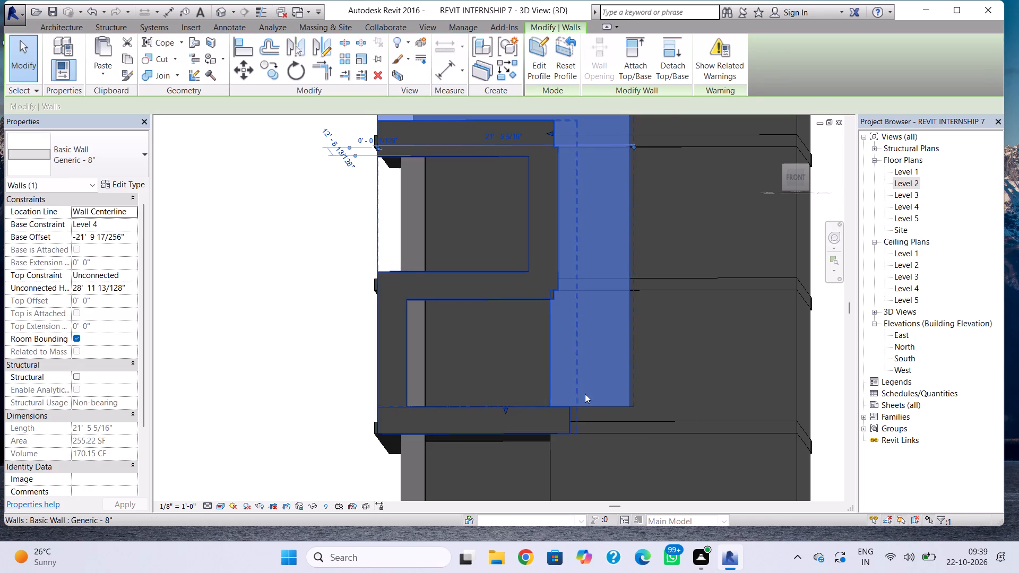
middle_drag(591, 385, 565, 472)
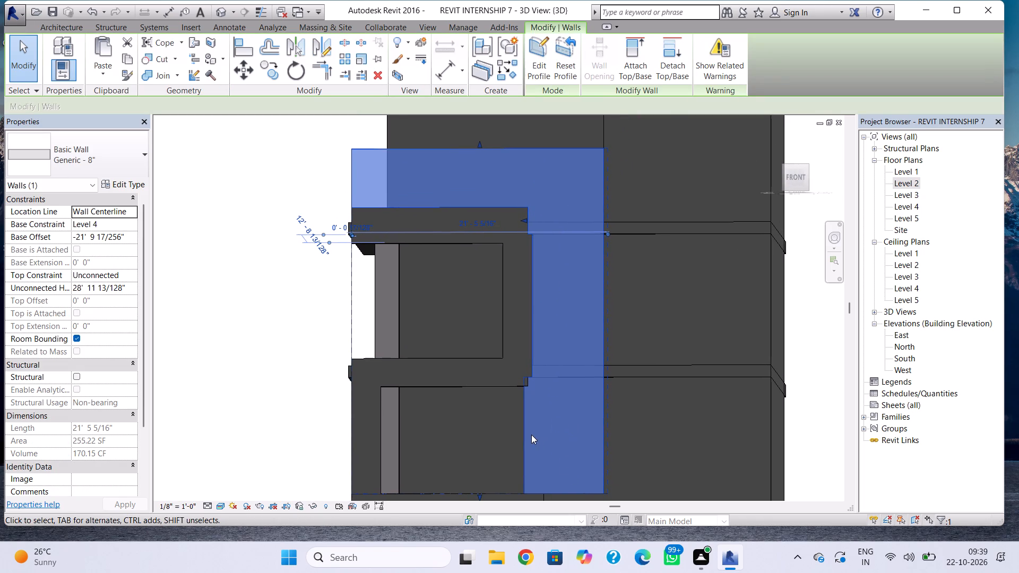
scroll(524, 436, up, 1)
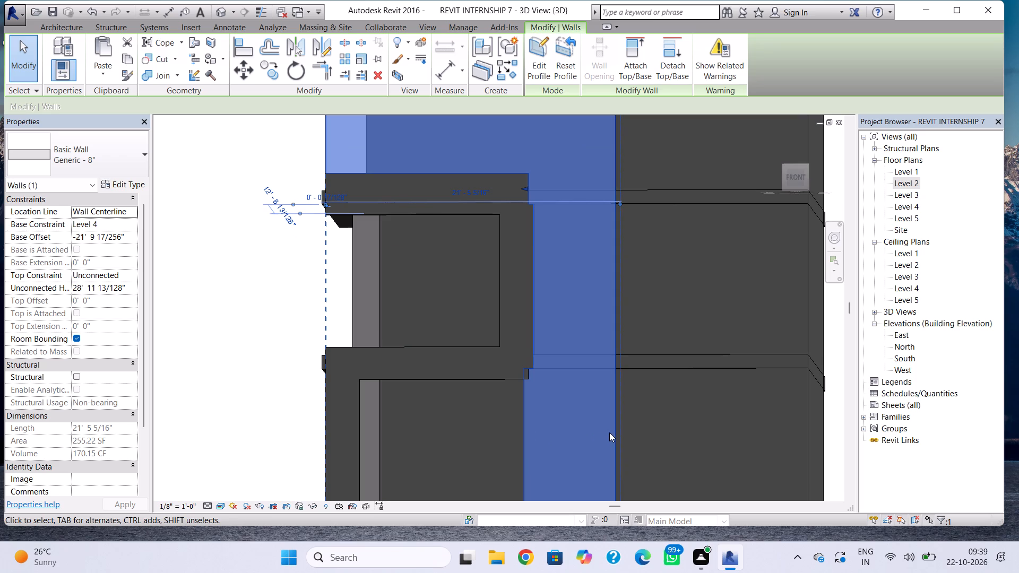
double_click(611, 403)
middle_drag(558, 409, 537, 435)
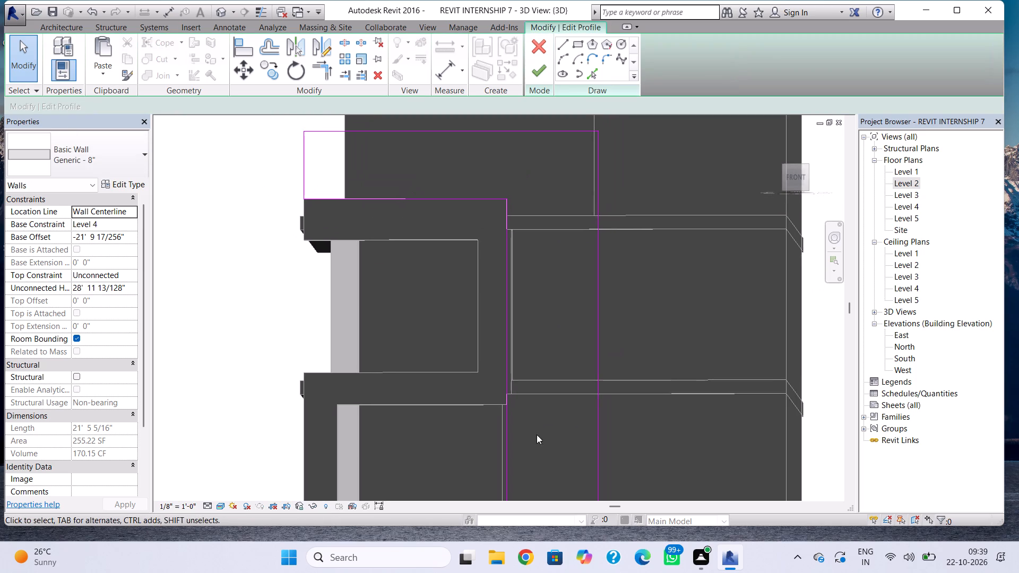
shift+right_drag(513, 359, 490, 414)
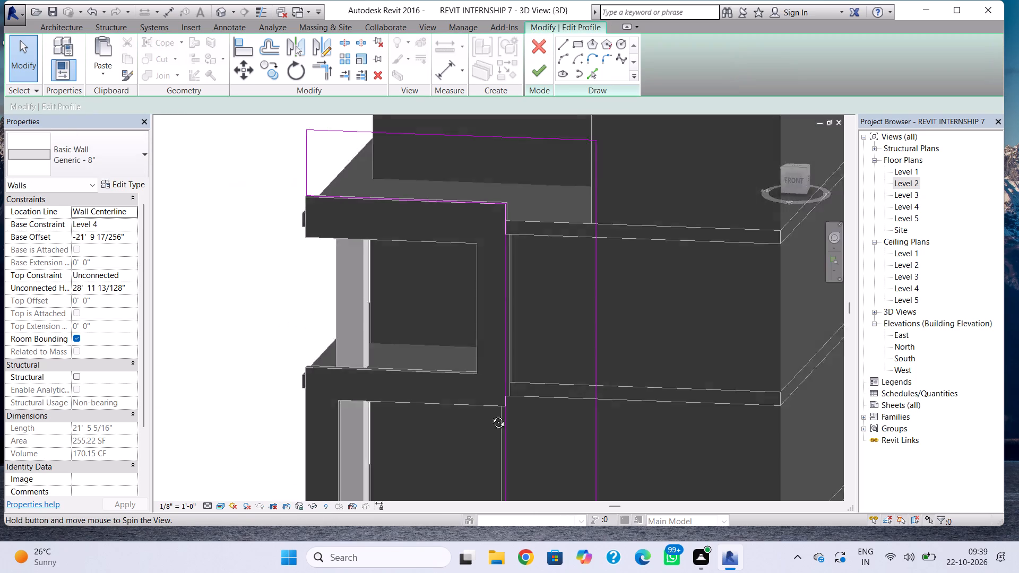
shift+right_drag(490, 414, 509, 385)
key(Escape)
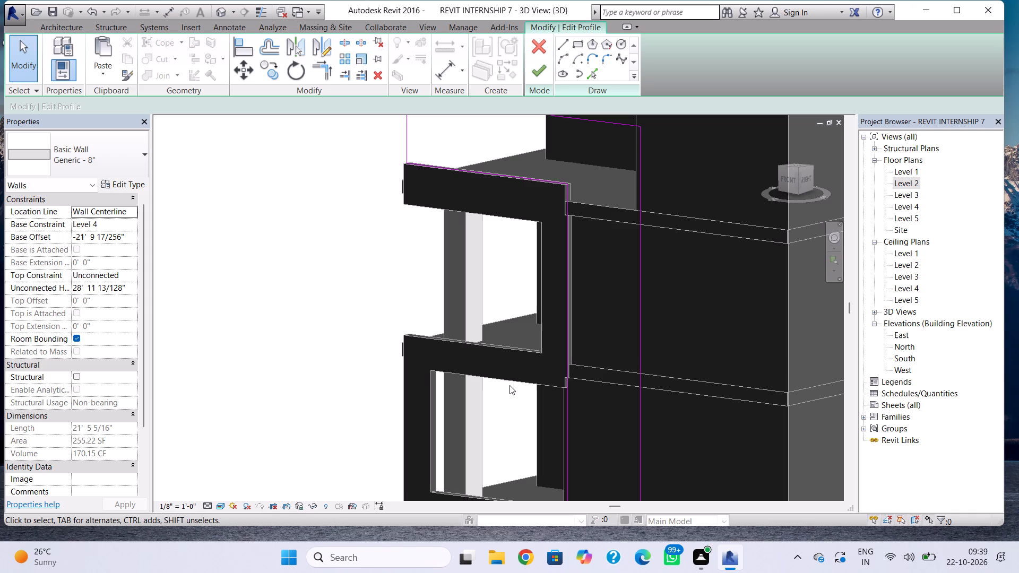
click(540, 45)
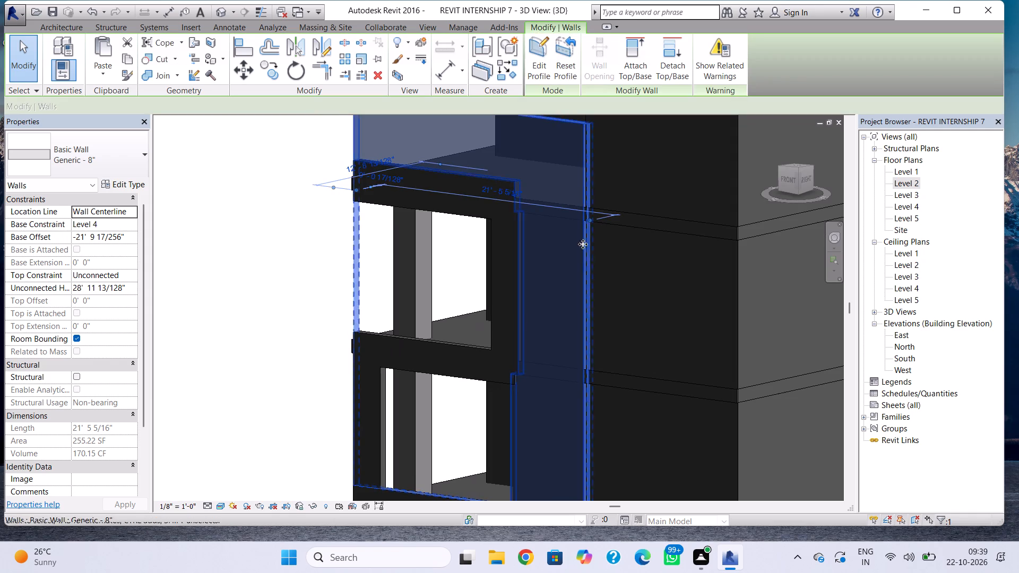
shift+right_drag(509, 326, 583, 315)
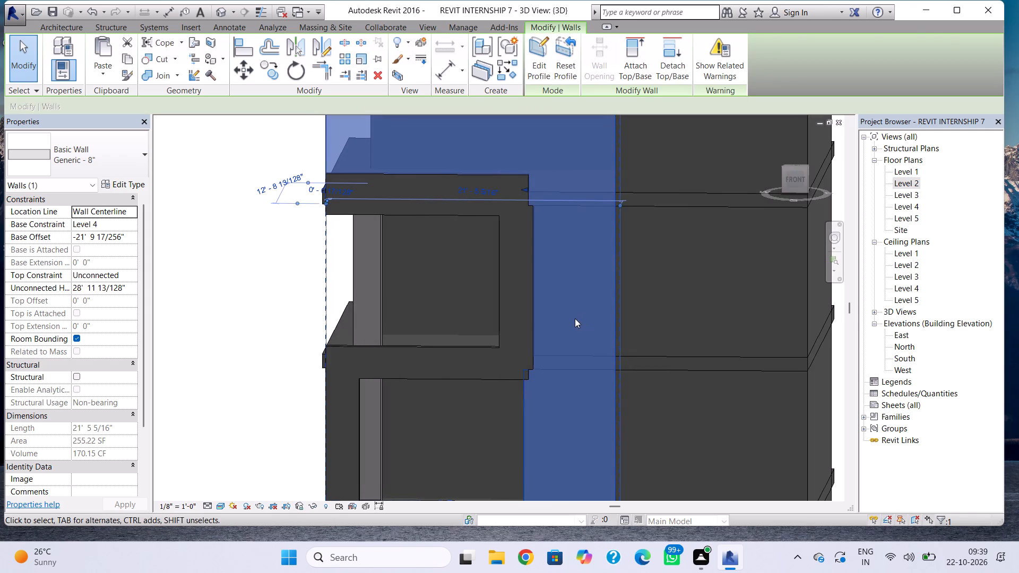
Inspect the profile sketches of the L-shaped wall and the S-shaped wall around the notch, leaving both sketches unchanged.
key(Escape)
scroll(539, 294, up, 4)
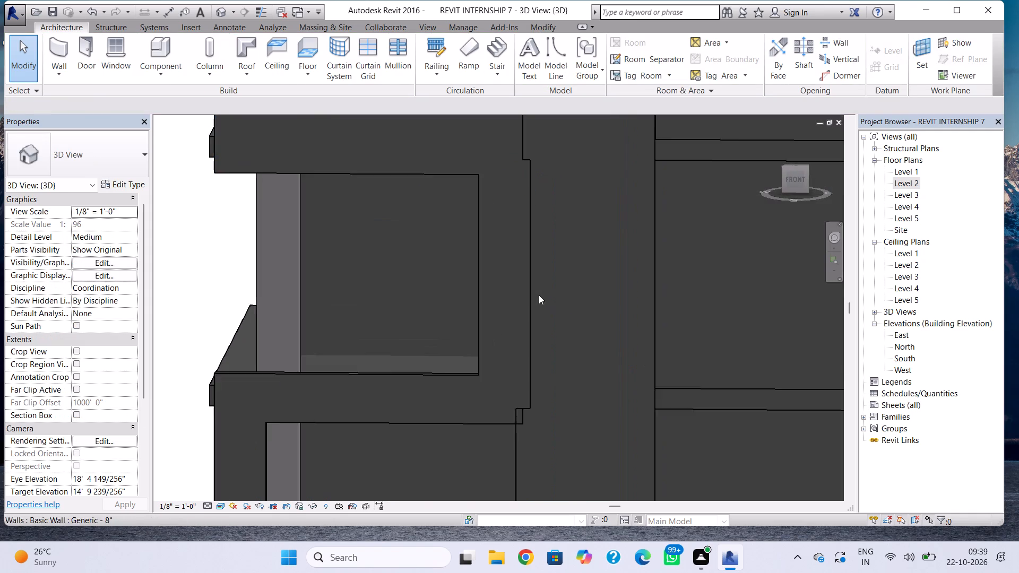
double_click(533, 305)
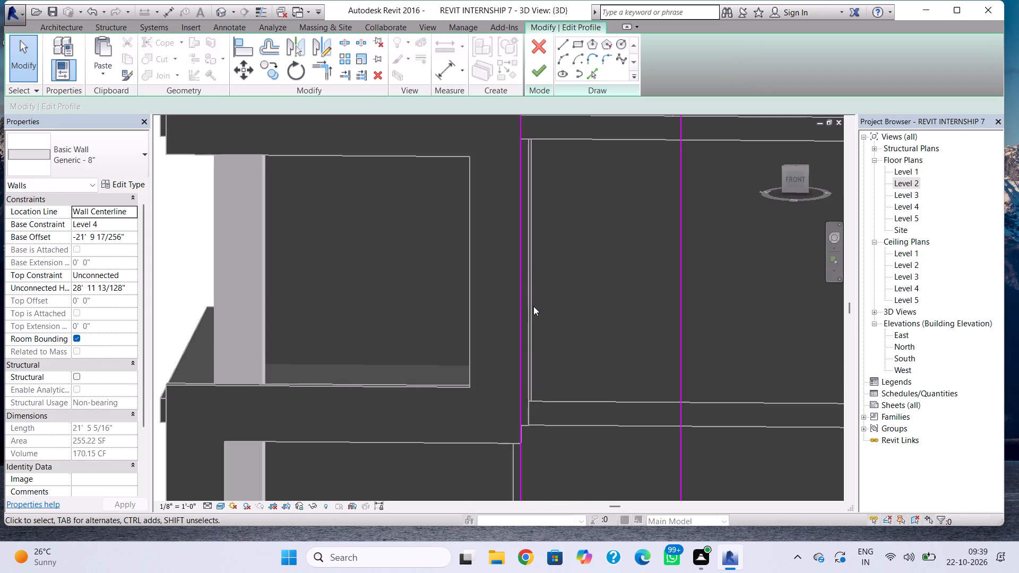
key(Escape)
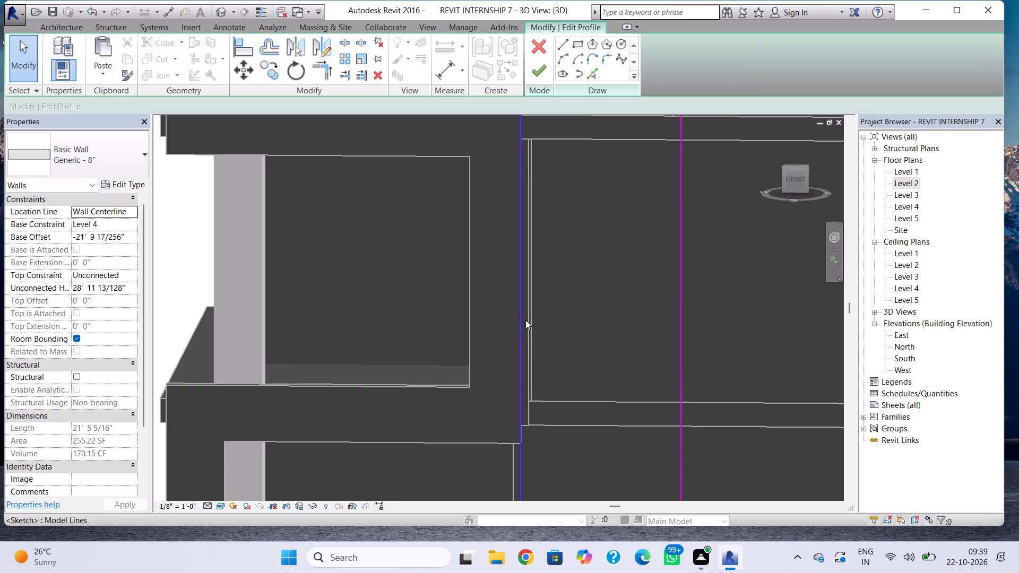
key(Escape)
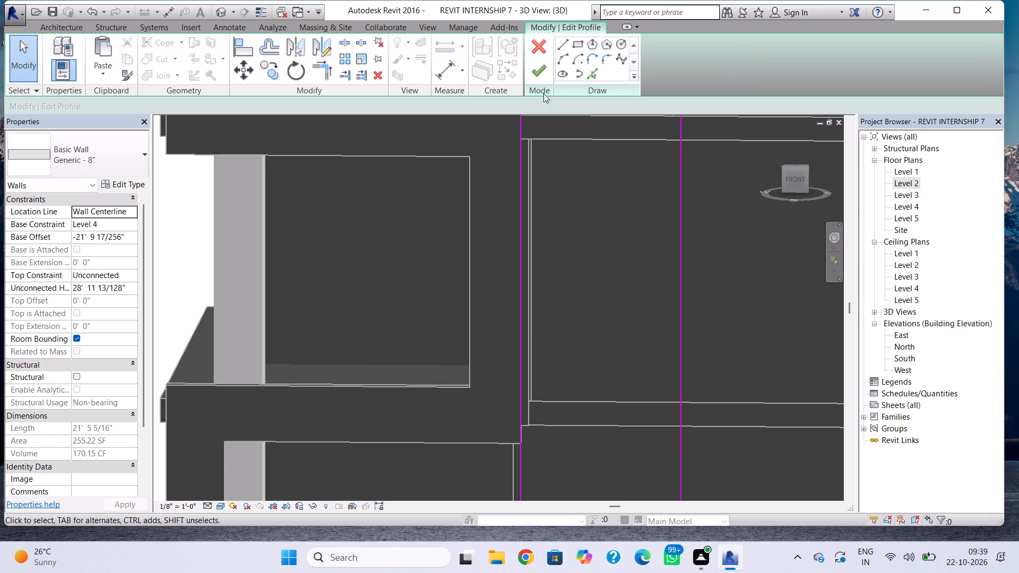
click(533, 51)
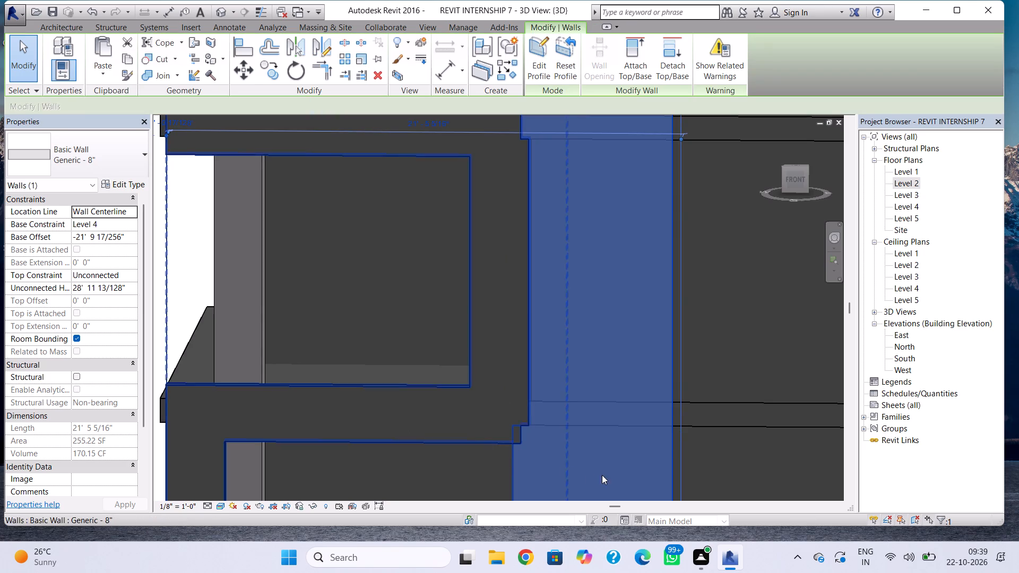
double_click(480, 443)
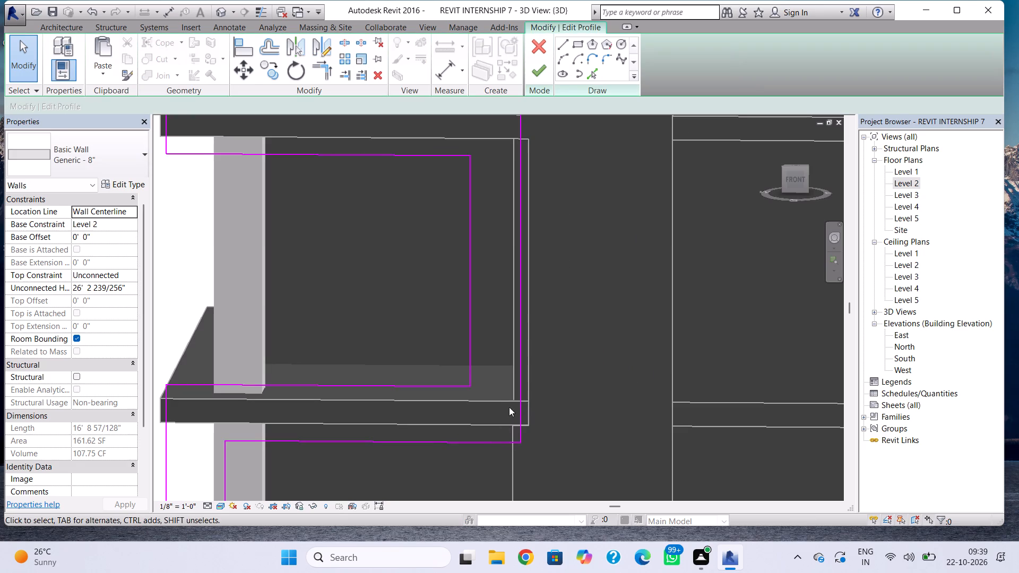
key(Escape)
click(542, 47)
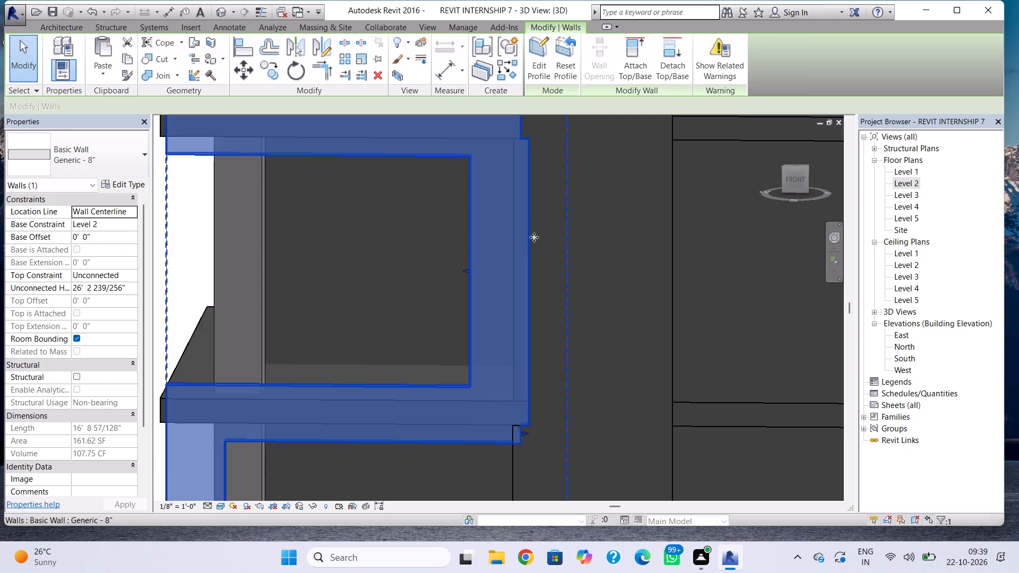
In the Level 3 floor plan, try to pull the front end of the recess's side wall back to the front wall's inner face.
shift+right_drag(453, 300, 549, 323)
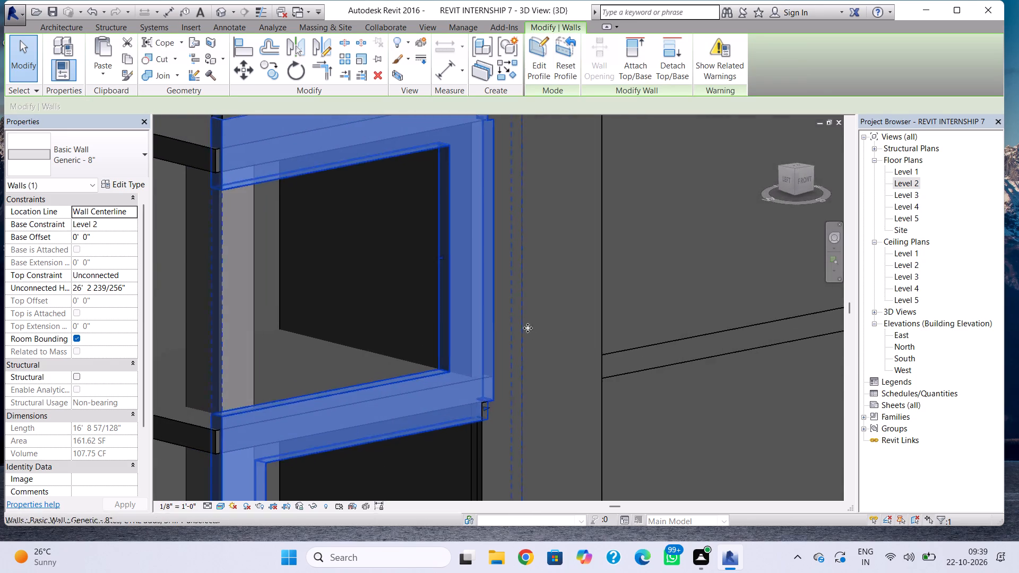
scroll(528, 328, down, 7)
middle_drag(526, 315, 523, 222)
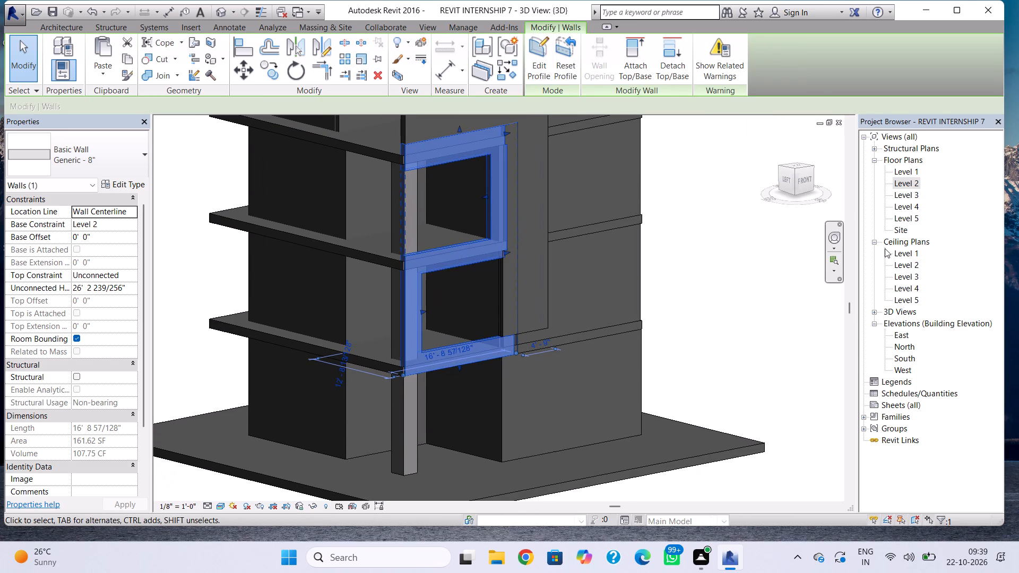
double_click(910, 196)
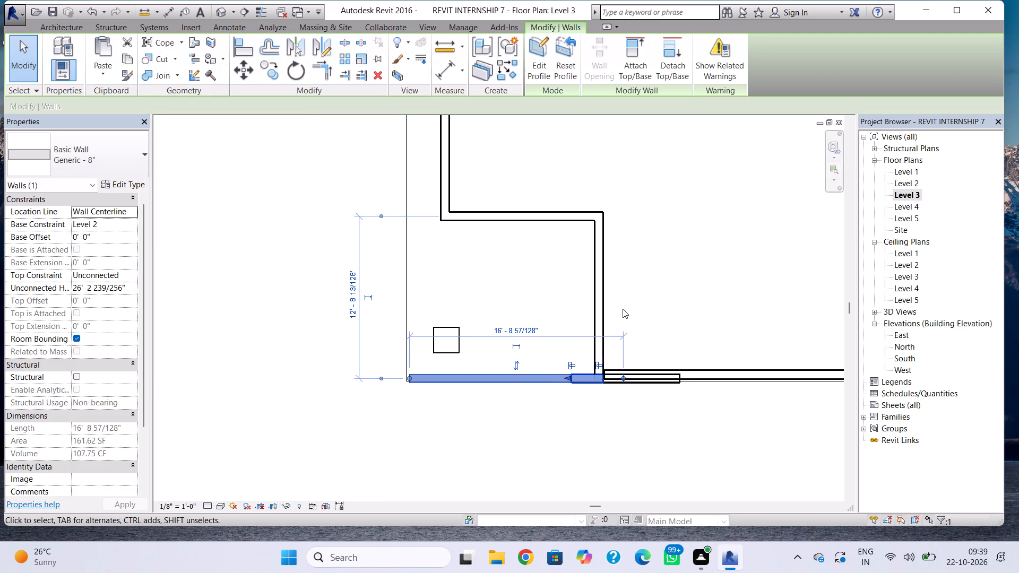
click(605, 343)
scroll(605, 343, up, 6)
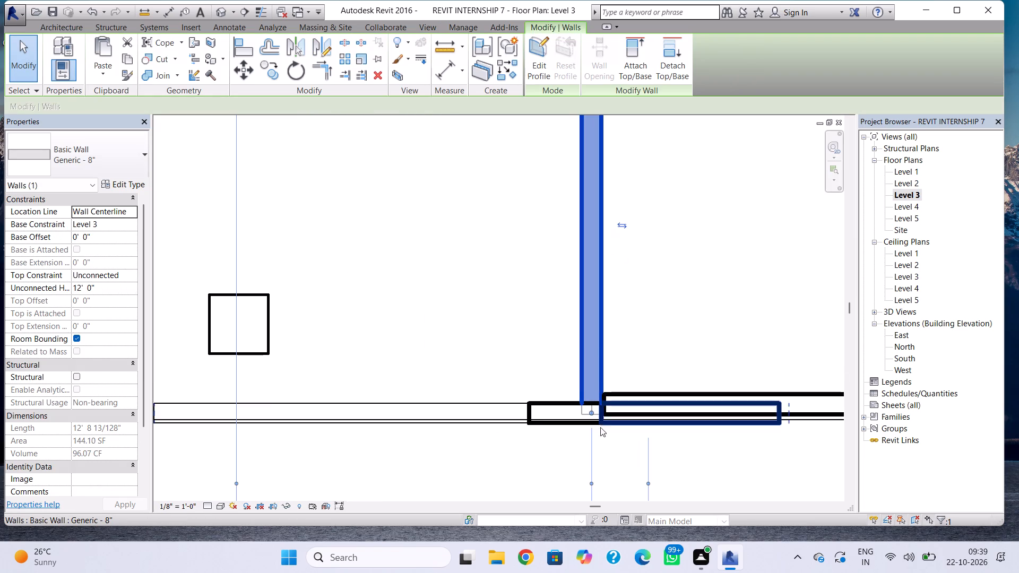
scroll(593, 411, up, 4)
drag(588, 413, 587, 396)
key(Escape)
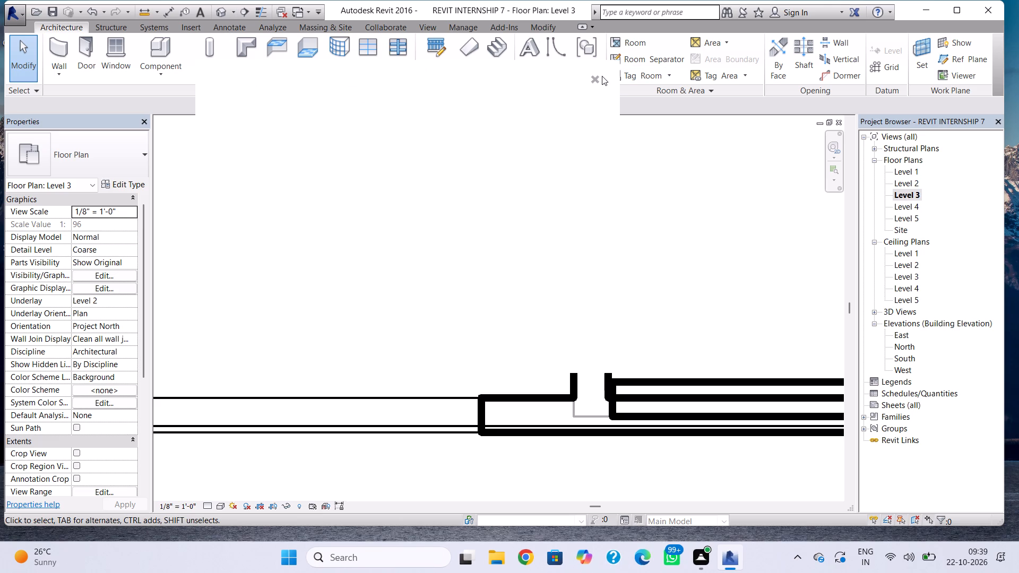
click(598, 78)
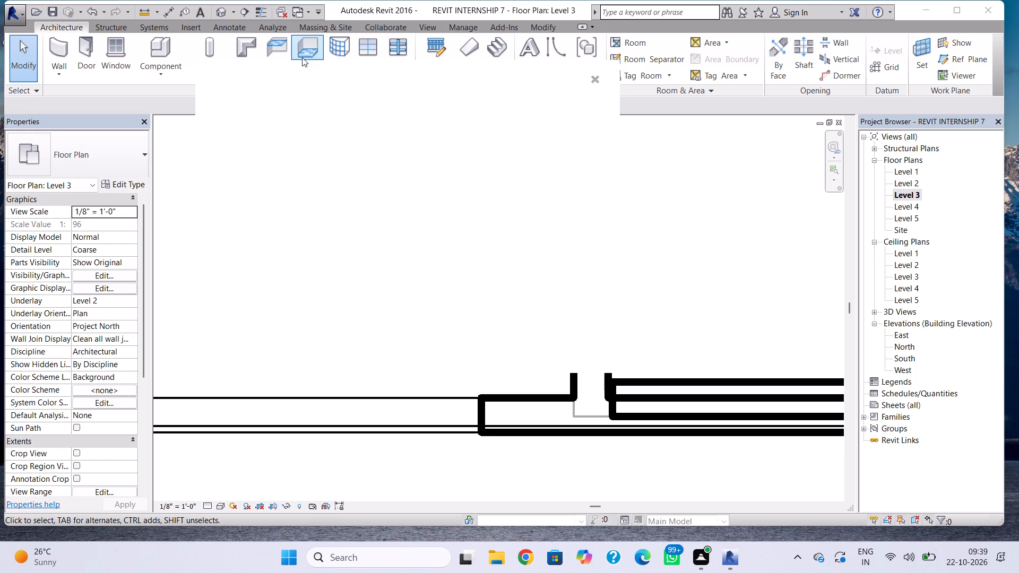
In the 3D view, check the Level 2 front wall where it meets the S- and L-shaped walls at the recess corner.
click(216, 14)
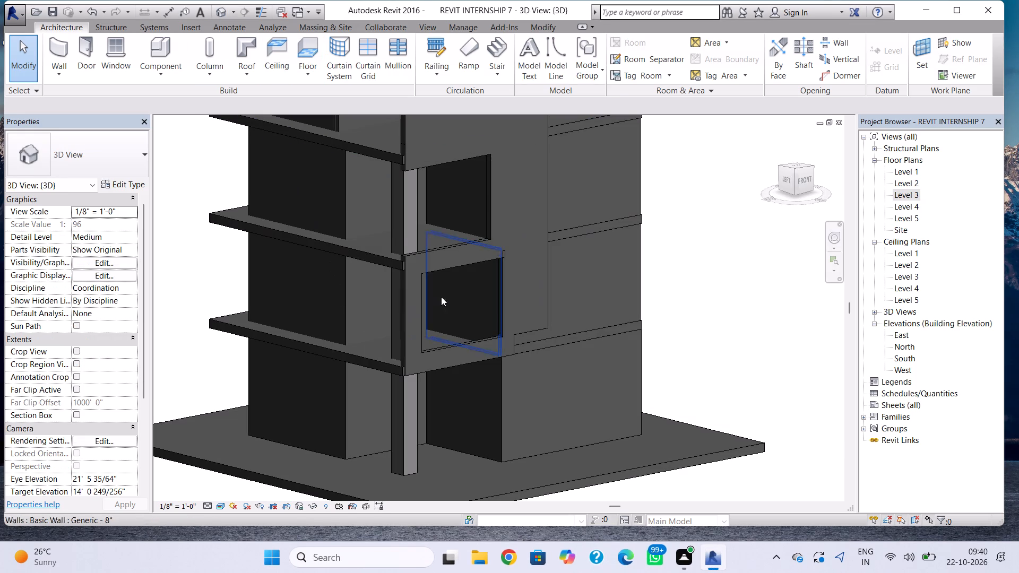
click(498, 279)
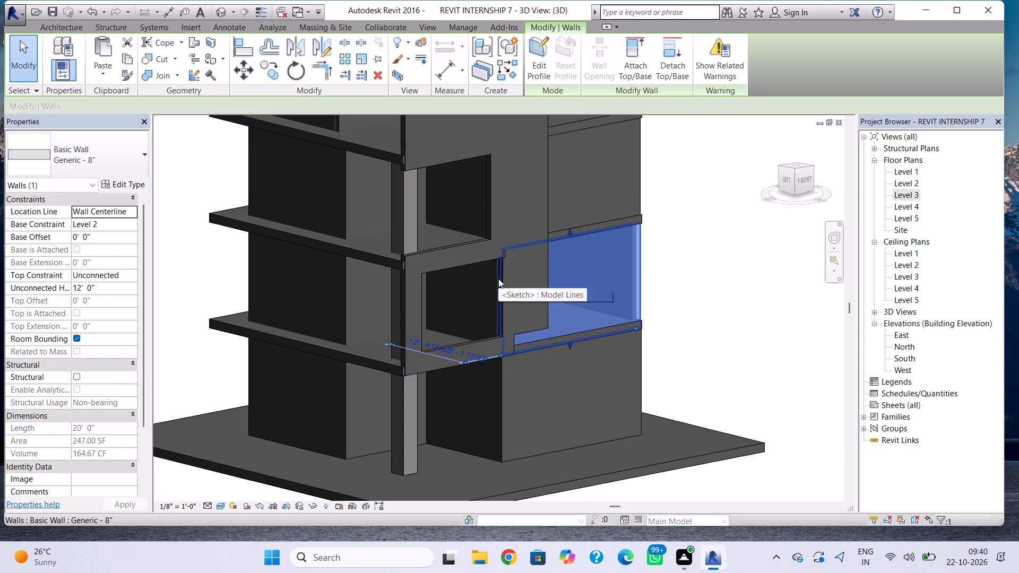
key(Escape)
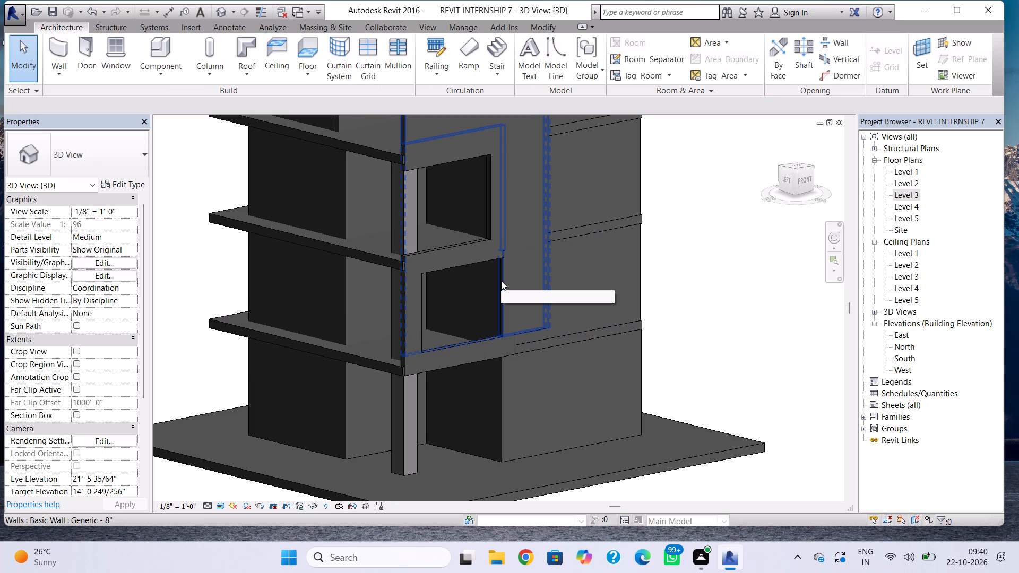
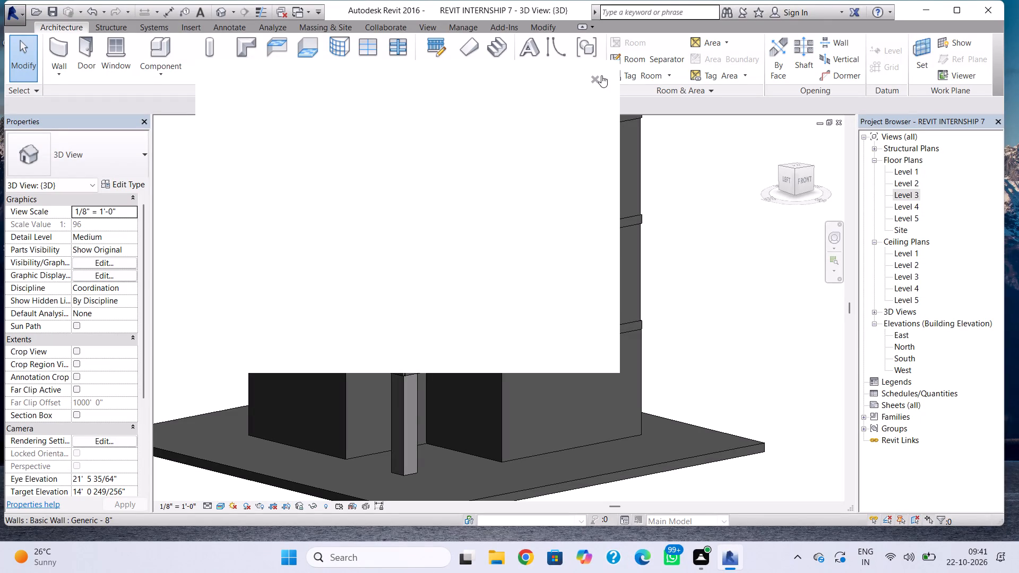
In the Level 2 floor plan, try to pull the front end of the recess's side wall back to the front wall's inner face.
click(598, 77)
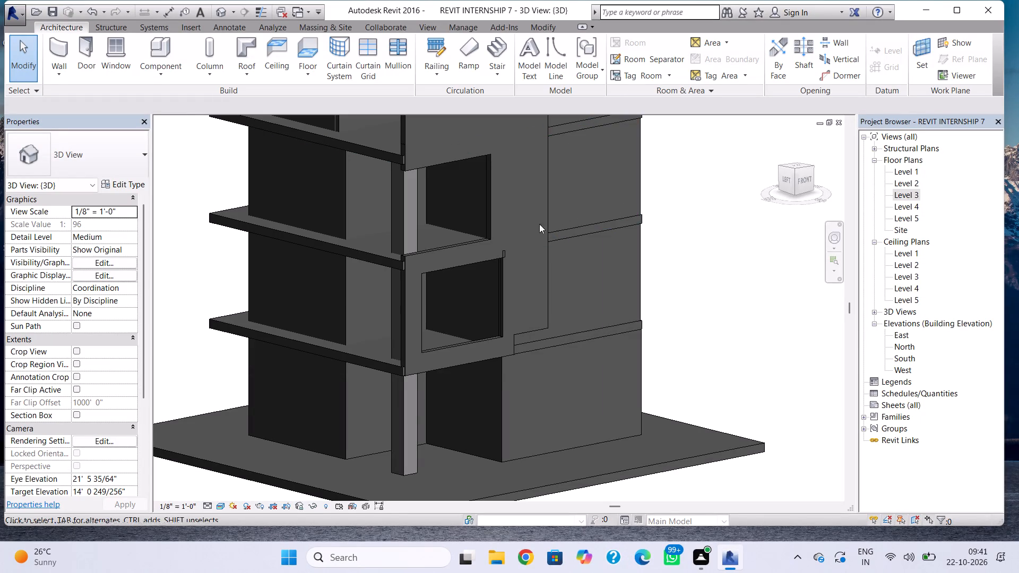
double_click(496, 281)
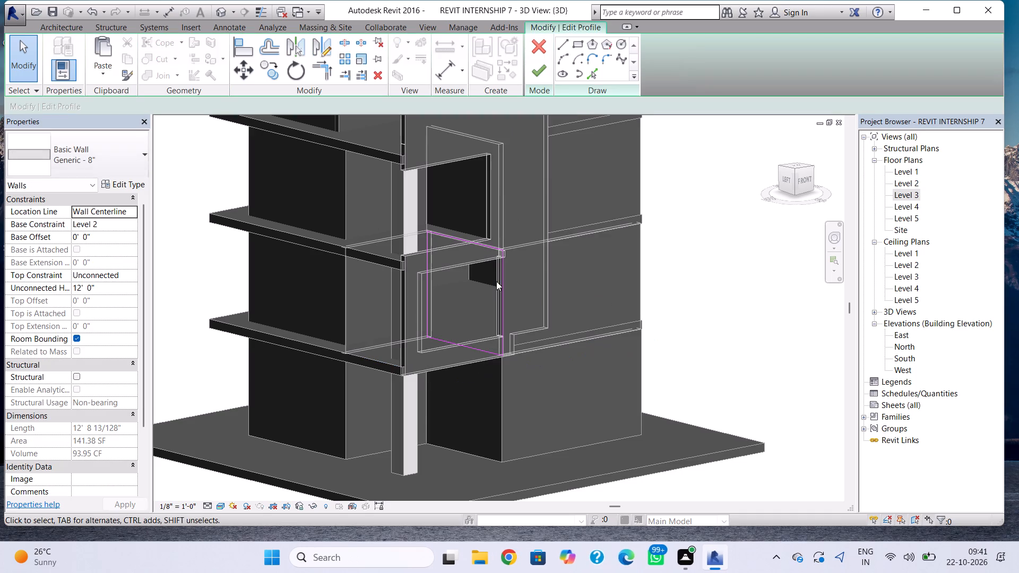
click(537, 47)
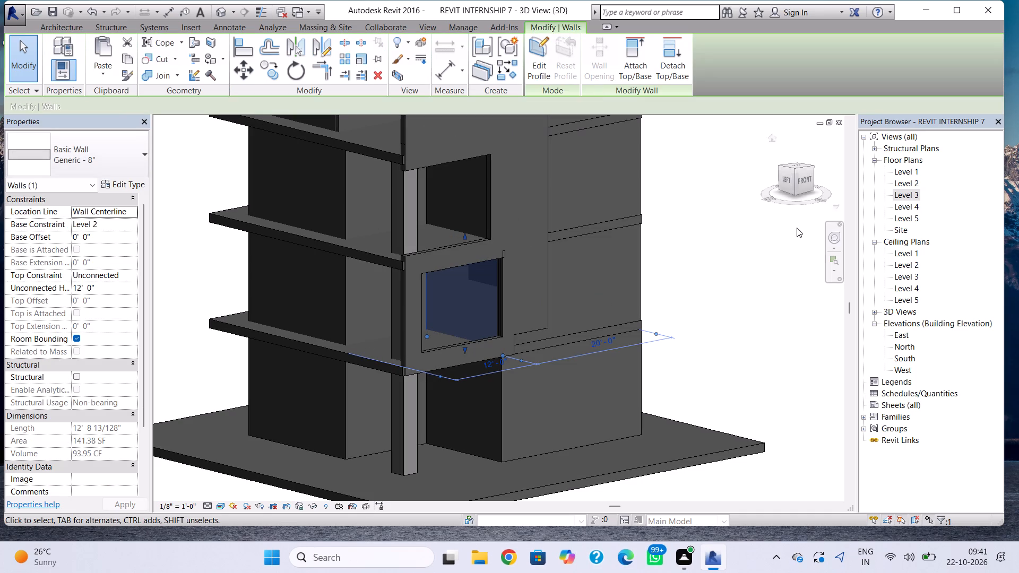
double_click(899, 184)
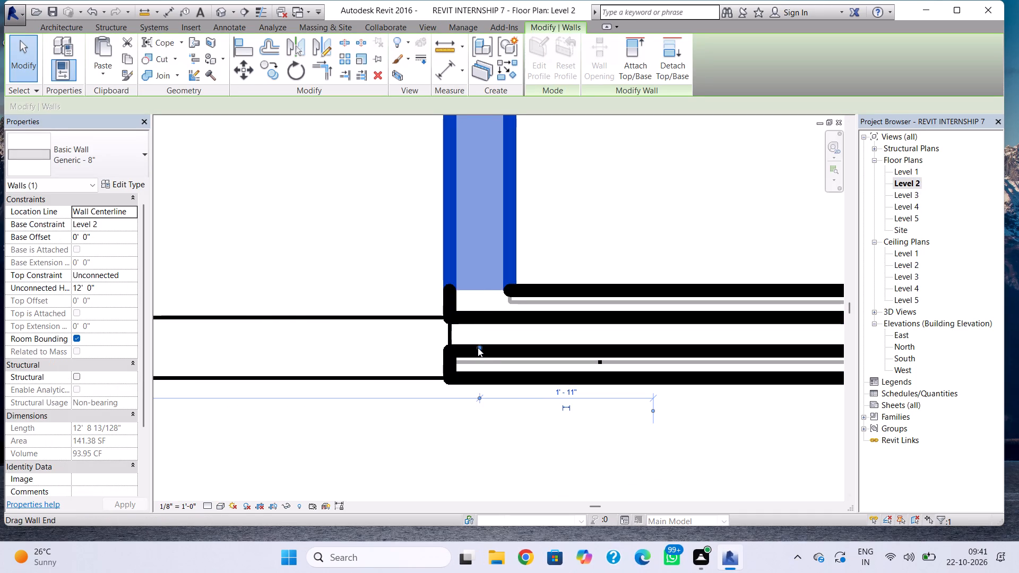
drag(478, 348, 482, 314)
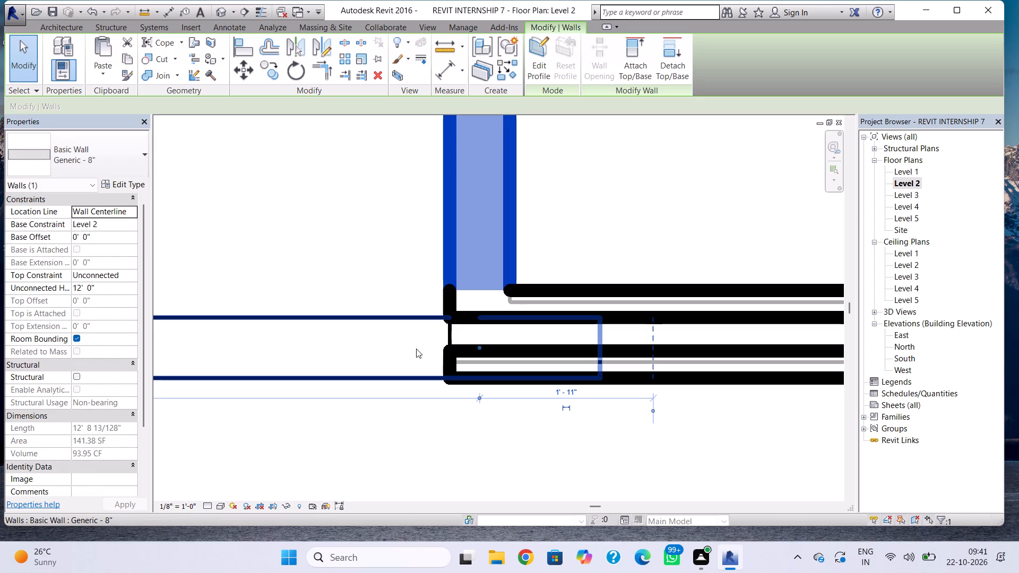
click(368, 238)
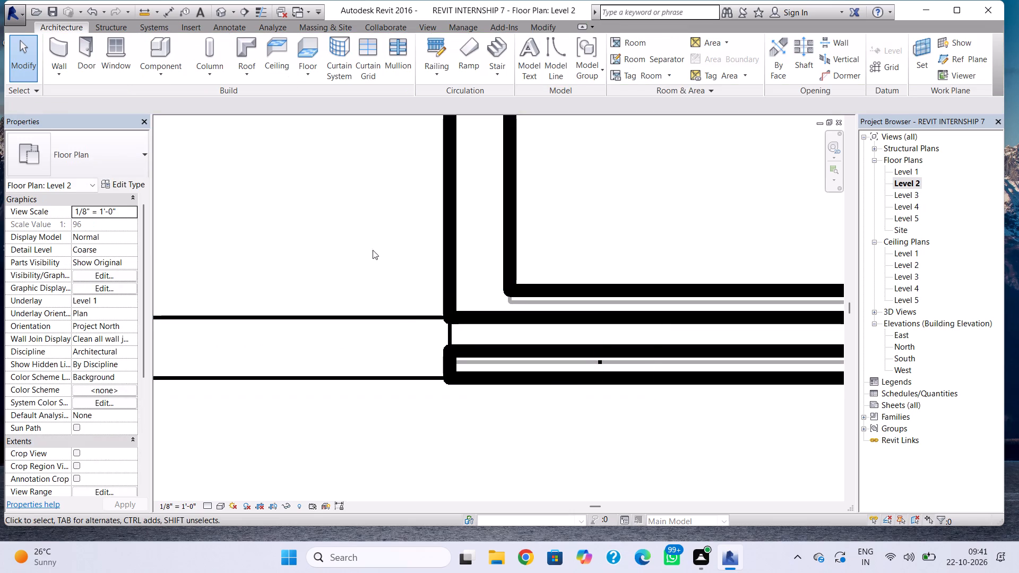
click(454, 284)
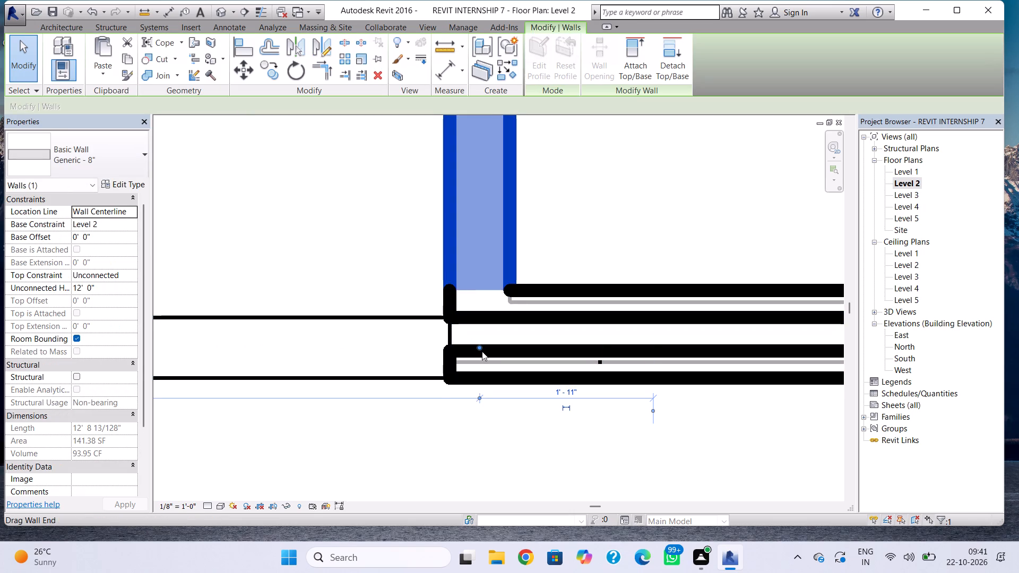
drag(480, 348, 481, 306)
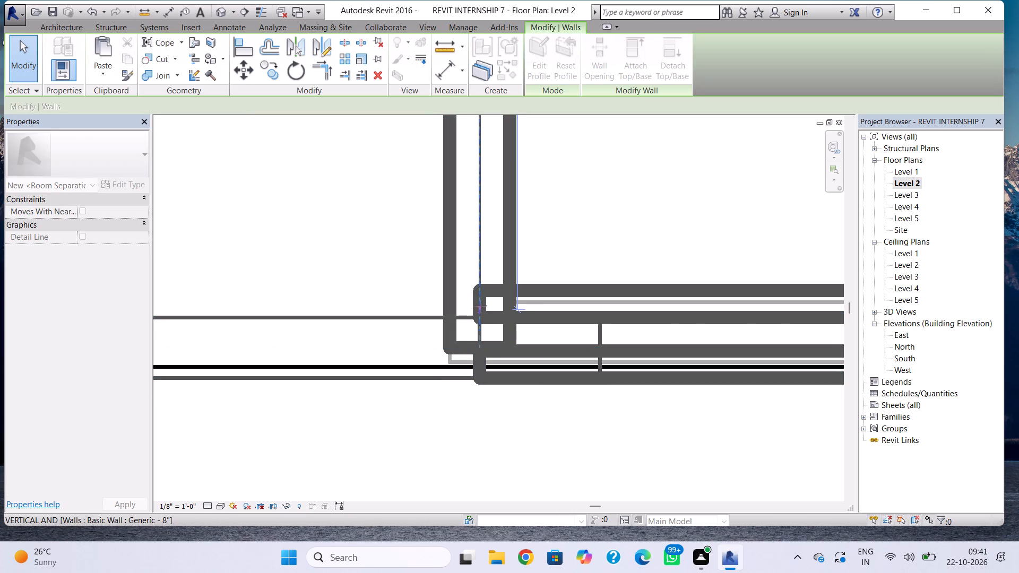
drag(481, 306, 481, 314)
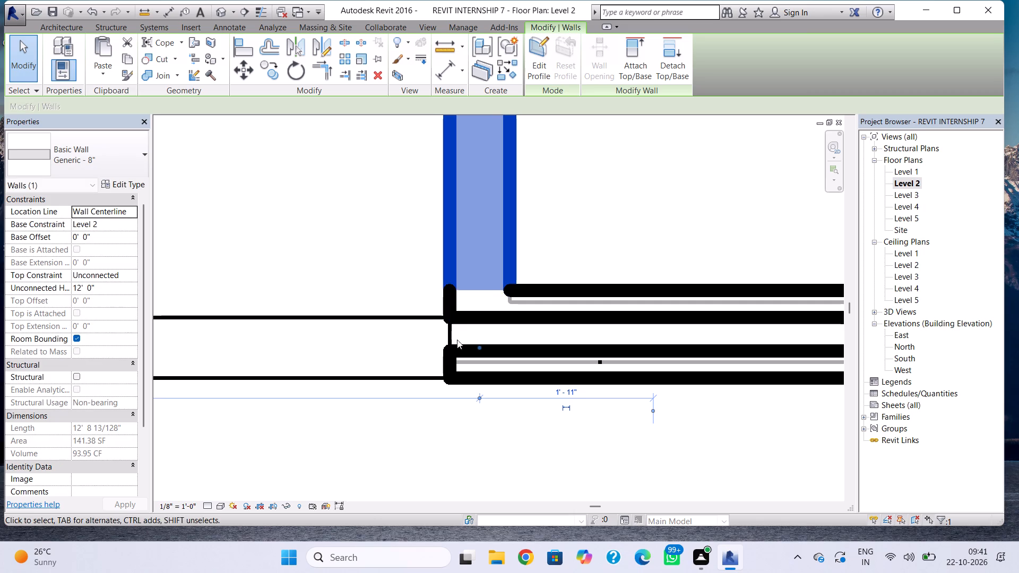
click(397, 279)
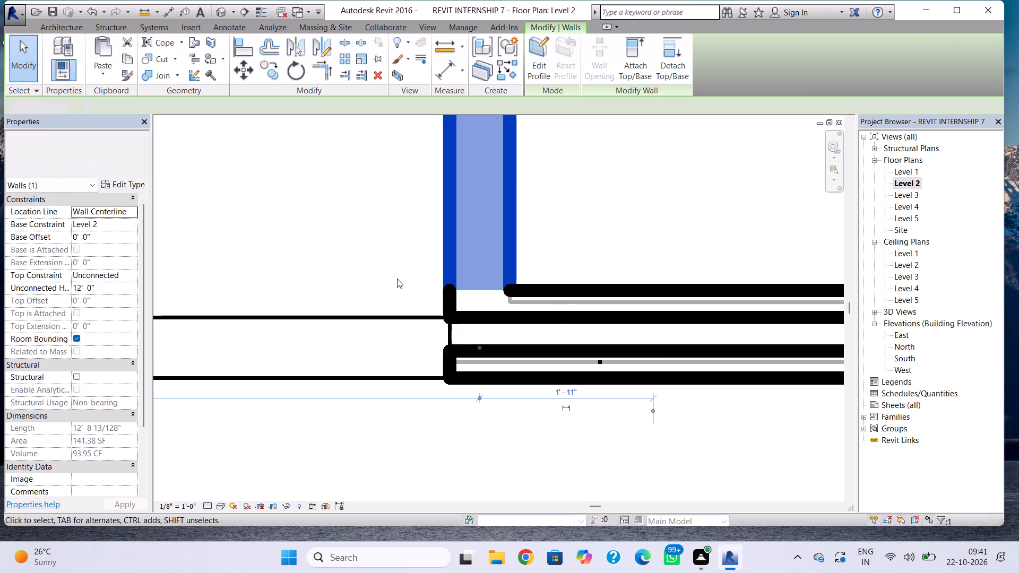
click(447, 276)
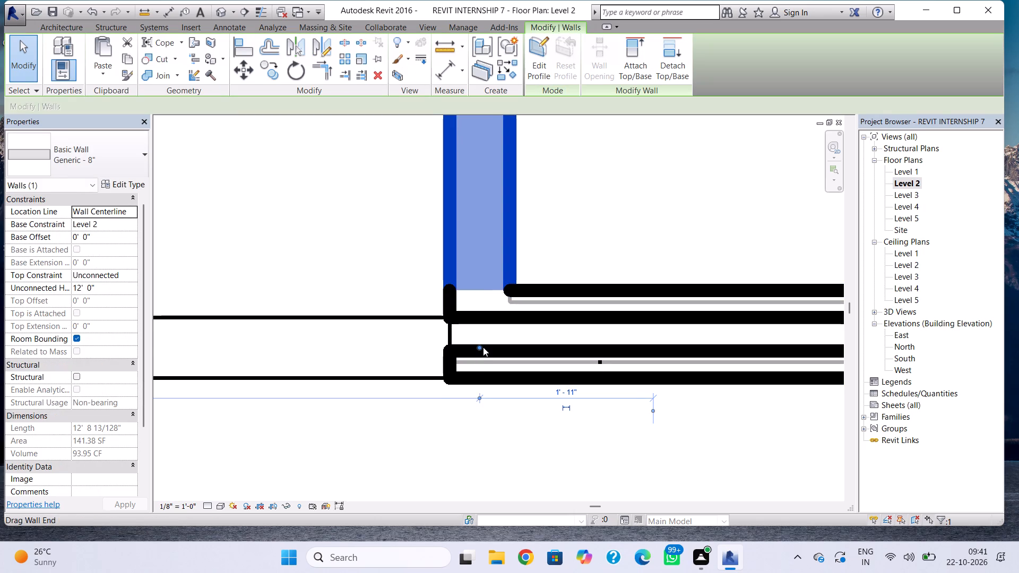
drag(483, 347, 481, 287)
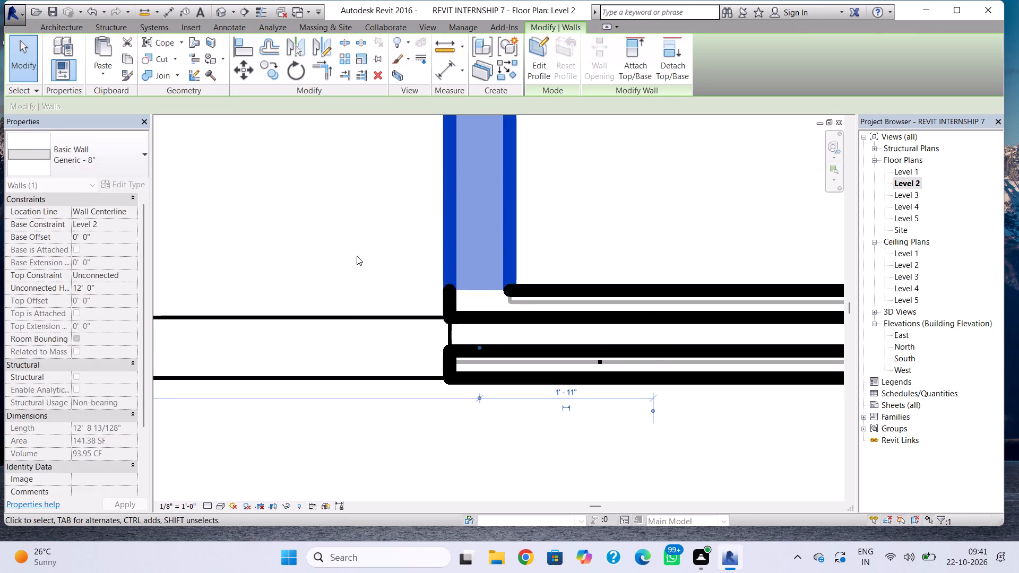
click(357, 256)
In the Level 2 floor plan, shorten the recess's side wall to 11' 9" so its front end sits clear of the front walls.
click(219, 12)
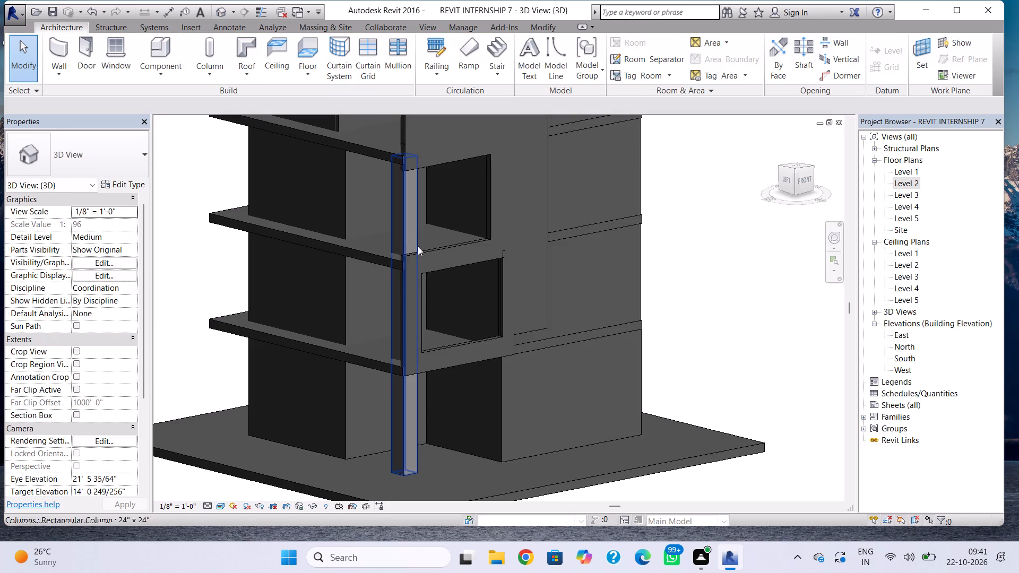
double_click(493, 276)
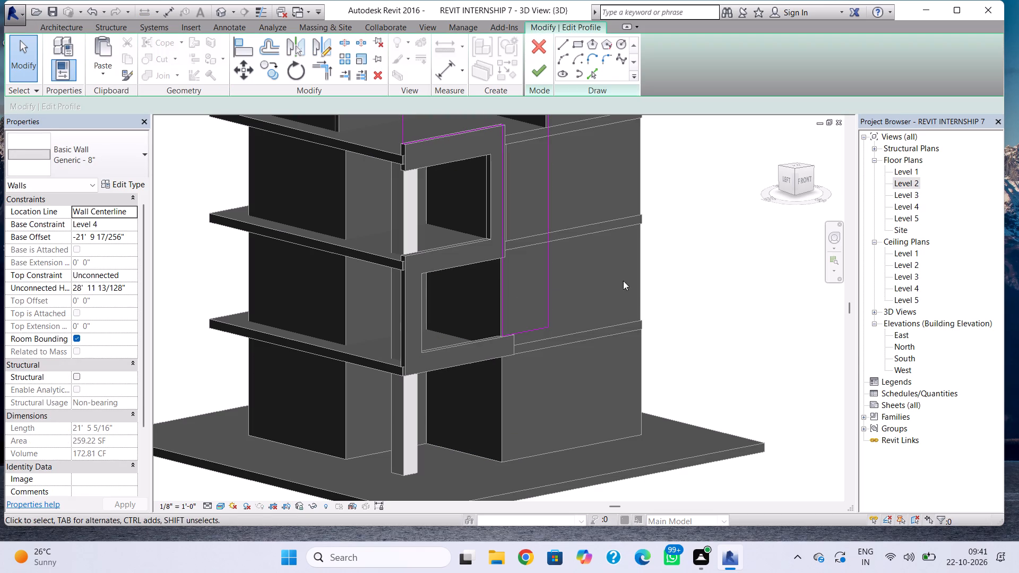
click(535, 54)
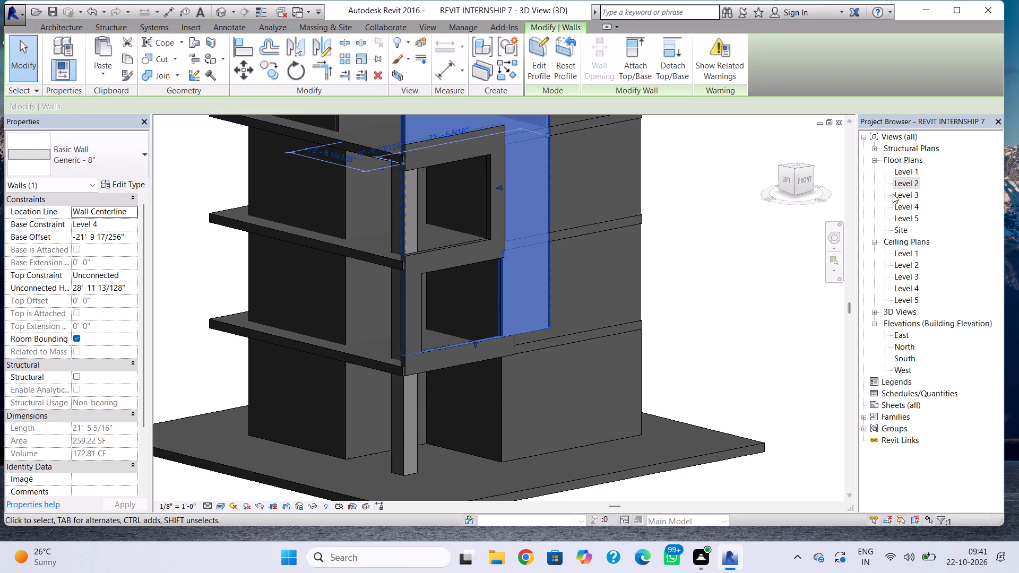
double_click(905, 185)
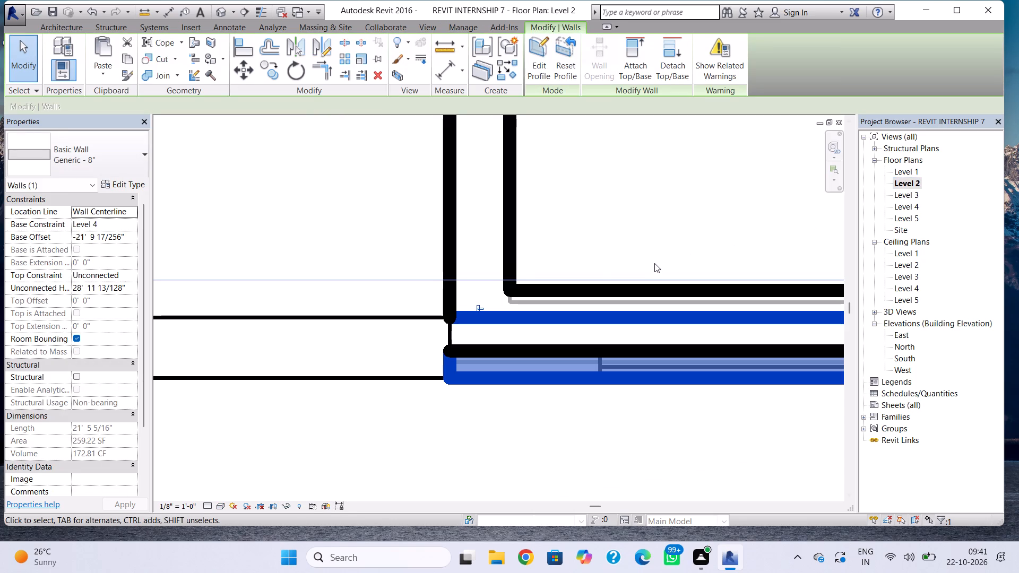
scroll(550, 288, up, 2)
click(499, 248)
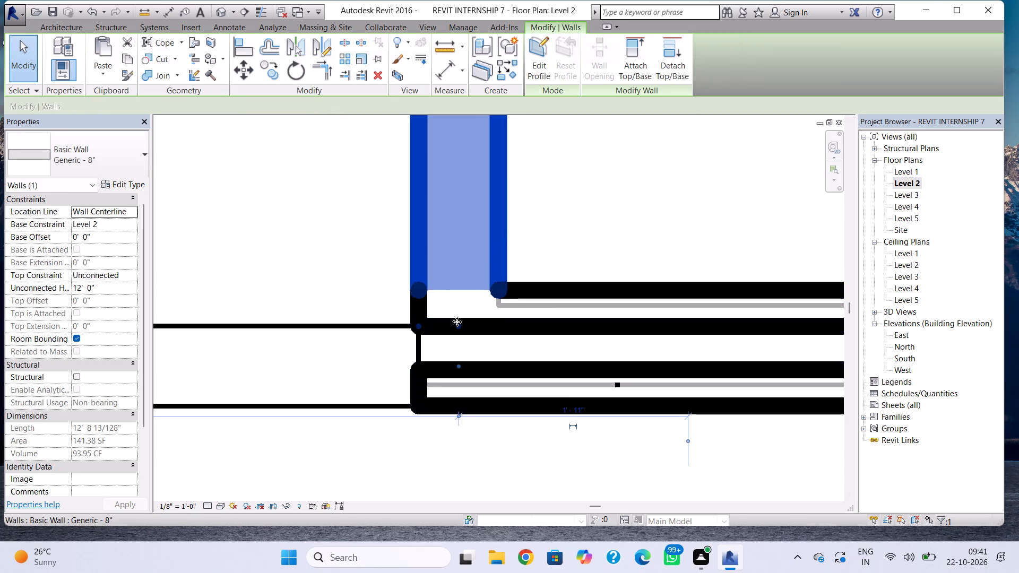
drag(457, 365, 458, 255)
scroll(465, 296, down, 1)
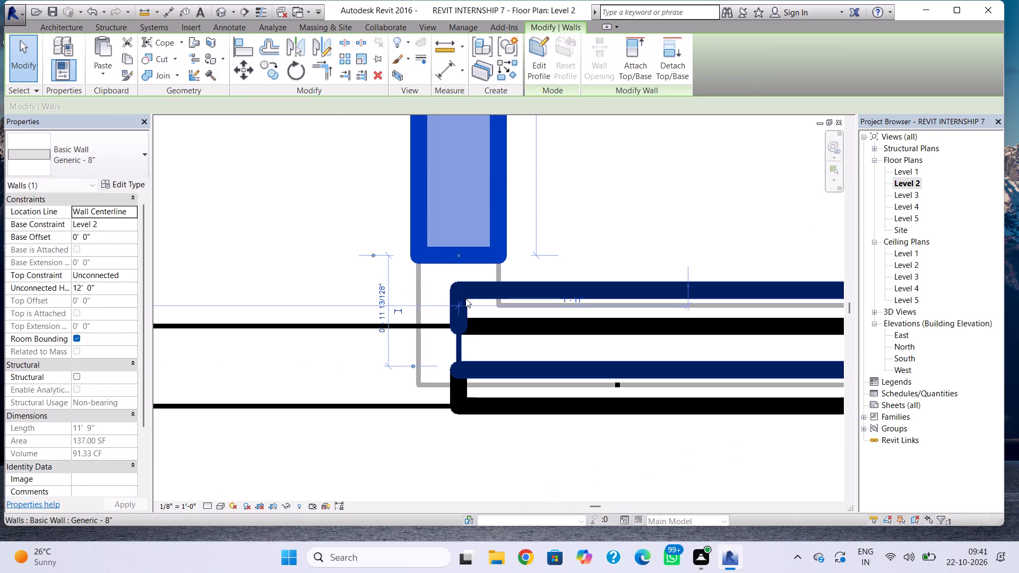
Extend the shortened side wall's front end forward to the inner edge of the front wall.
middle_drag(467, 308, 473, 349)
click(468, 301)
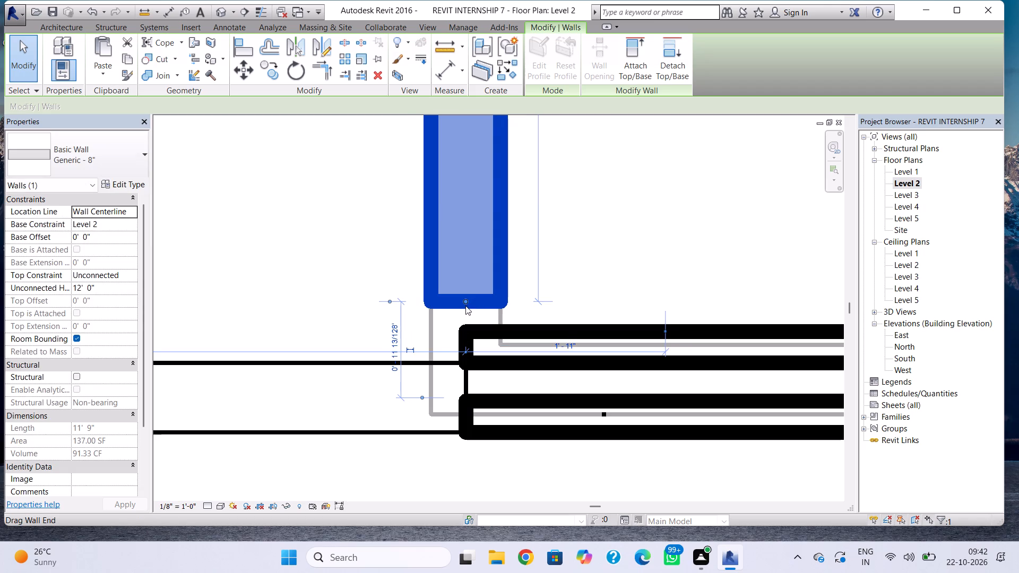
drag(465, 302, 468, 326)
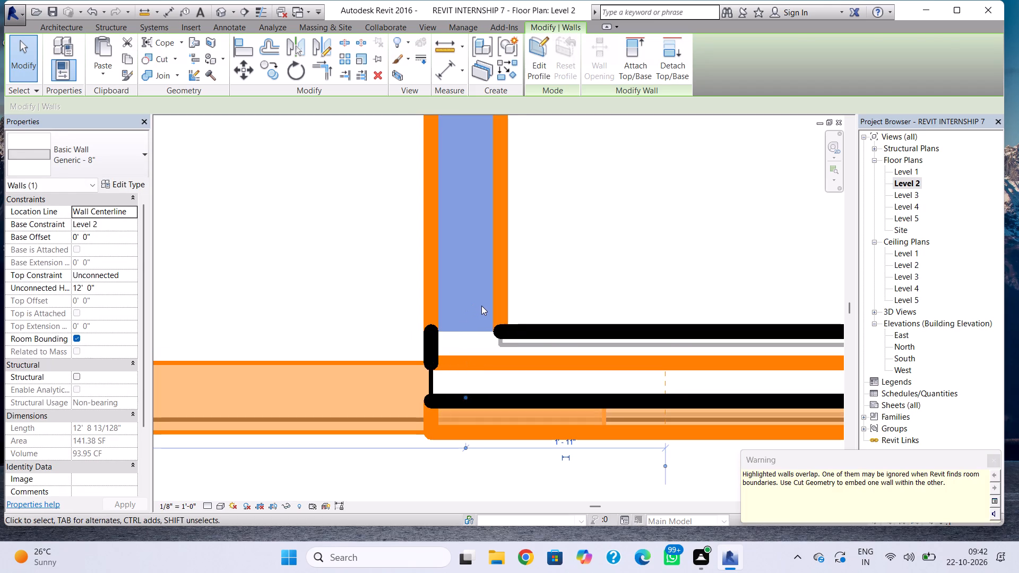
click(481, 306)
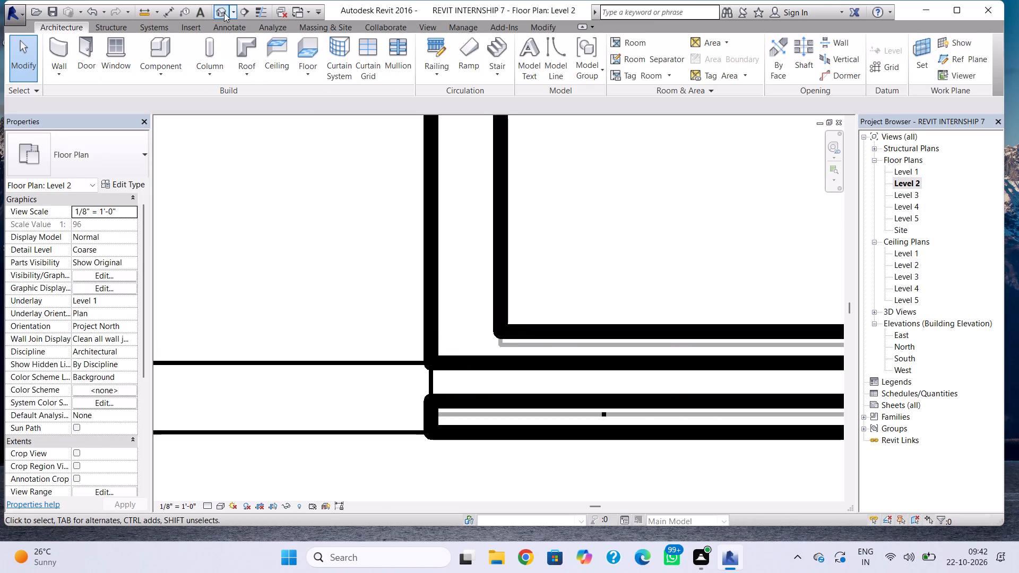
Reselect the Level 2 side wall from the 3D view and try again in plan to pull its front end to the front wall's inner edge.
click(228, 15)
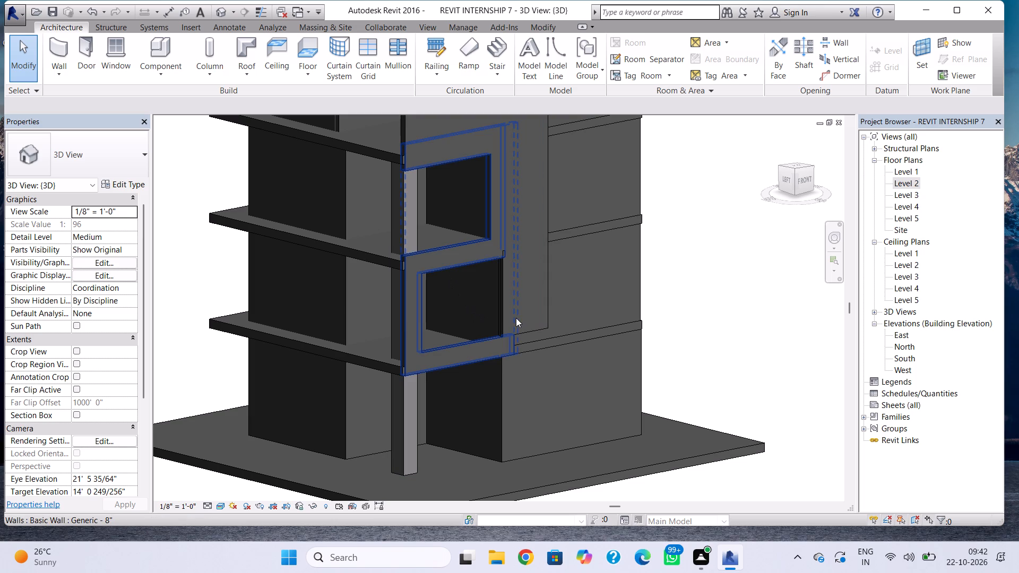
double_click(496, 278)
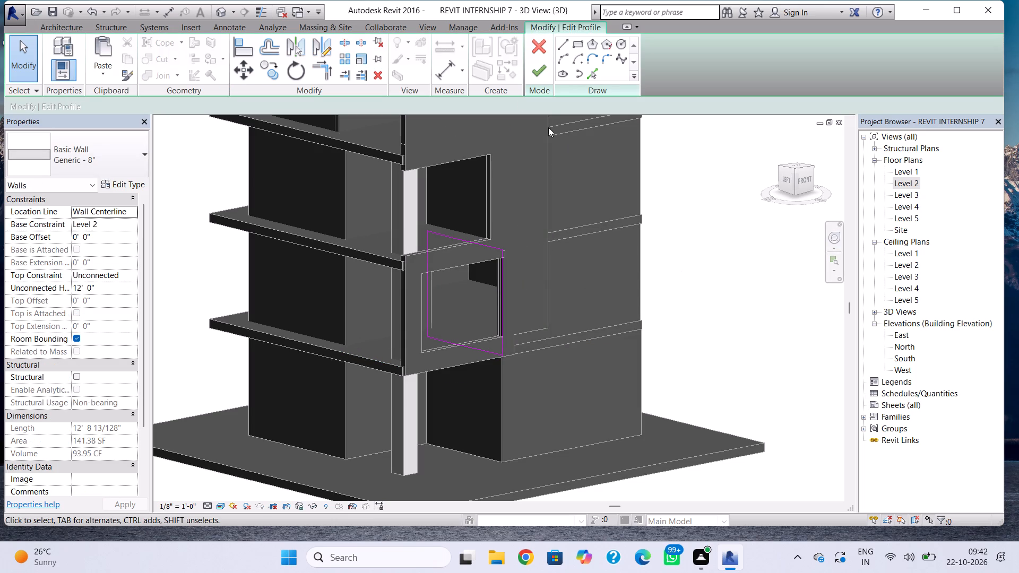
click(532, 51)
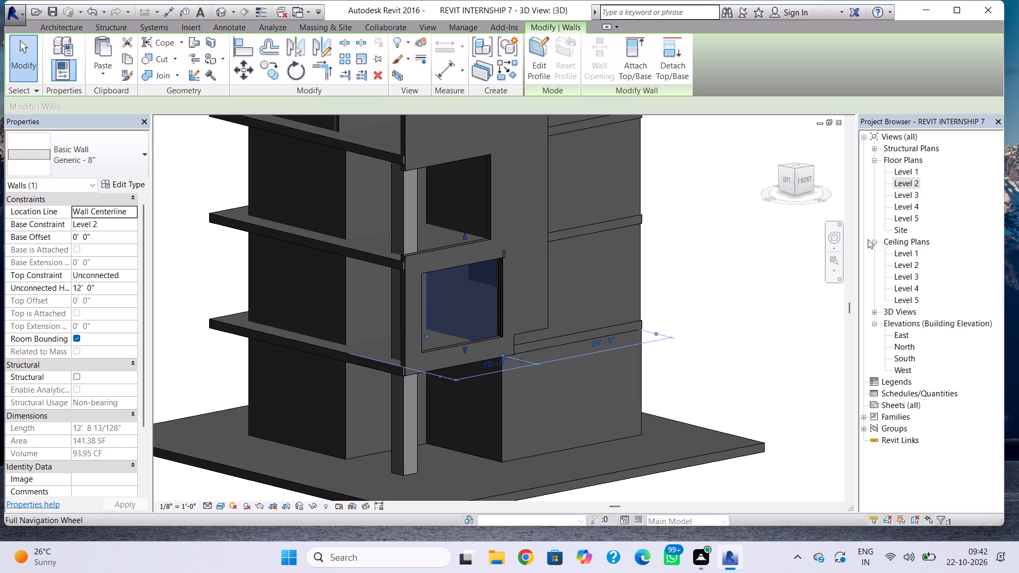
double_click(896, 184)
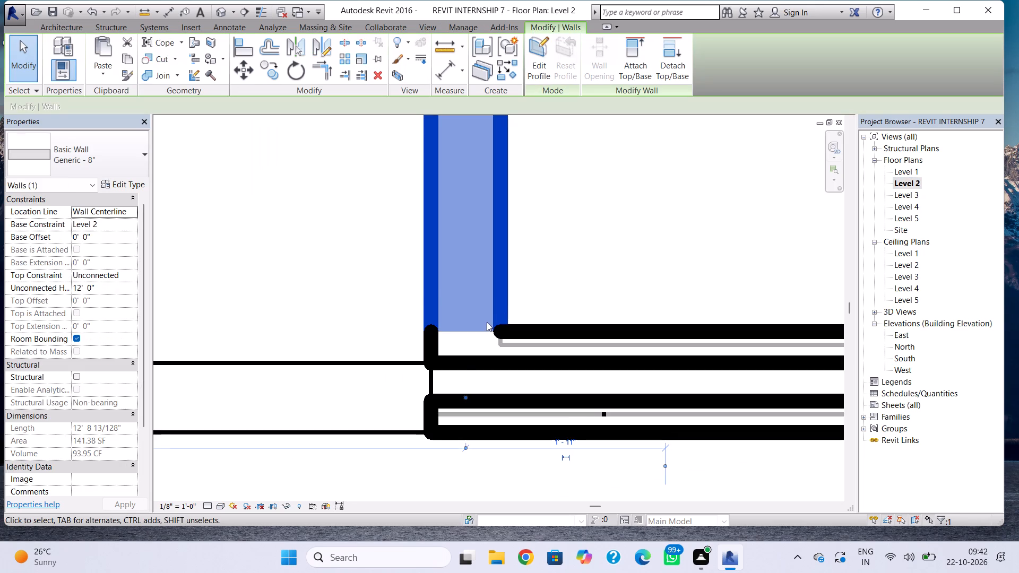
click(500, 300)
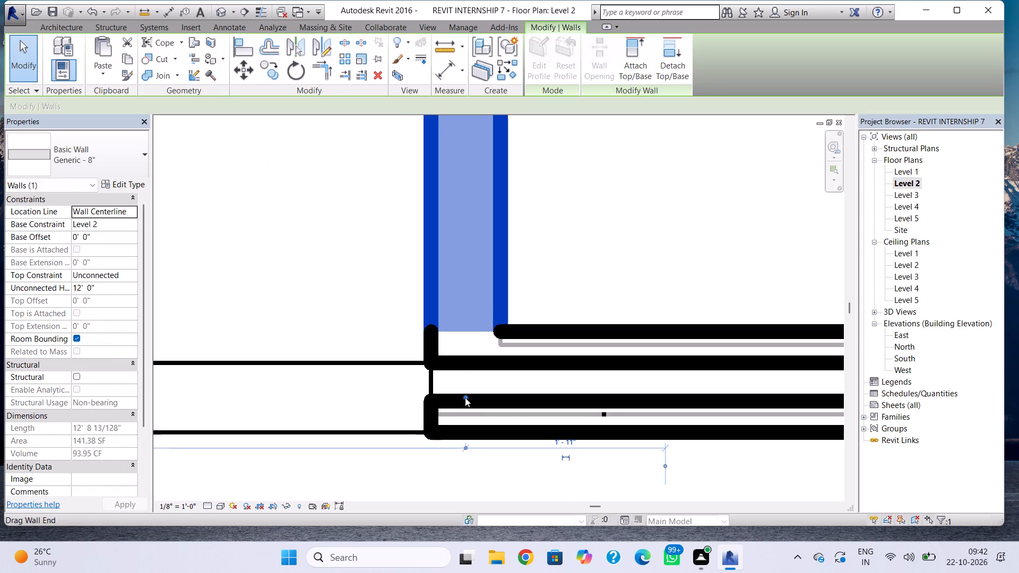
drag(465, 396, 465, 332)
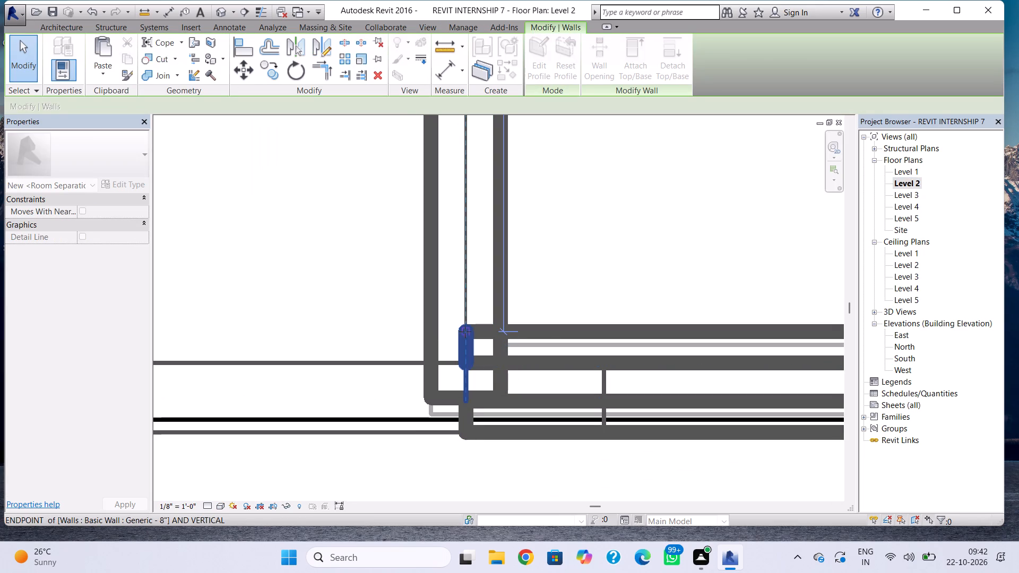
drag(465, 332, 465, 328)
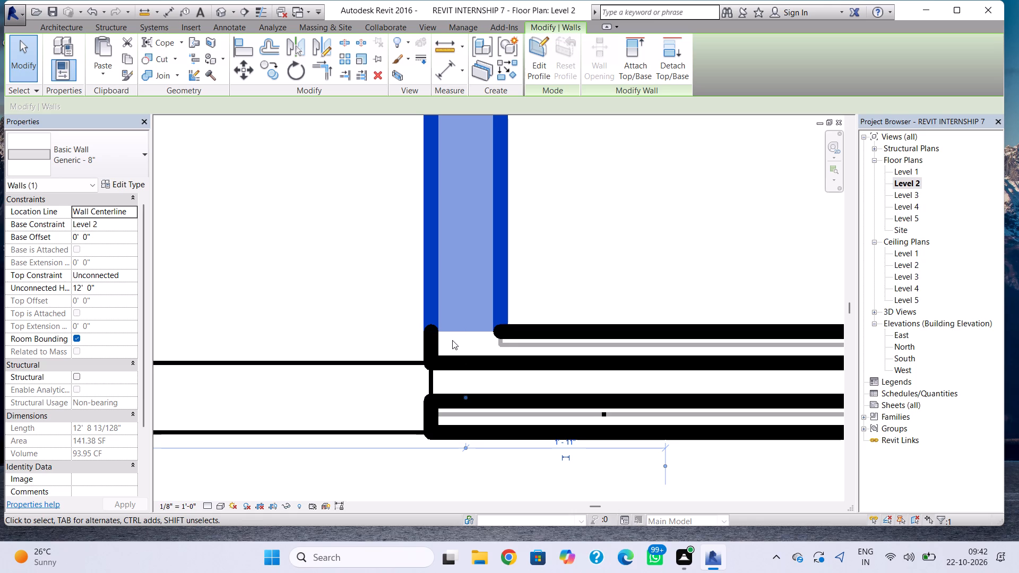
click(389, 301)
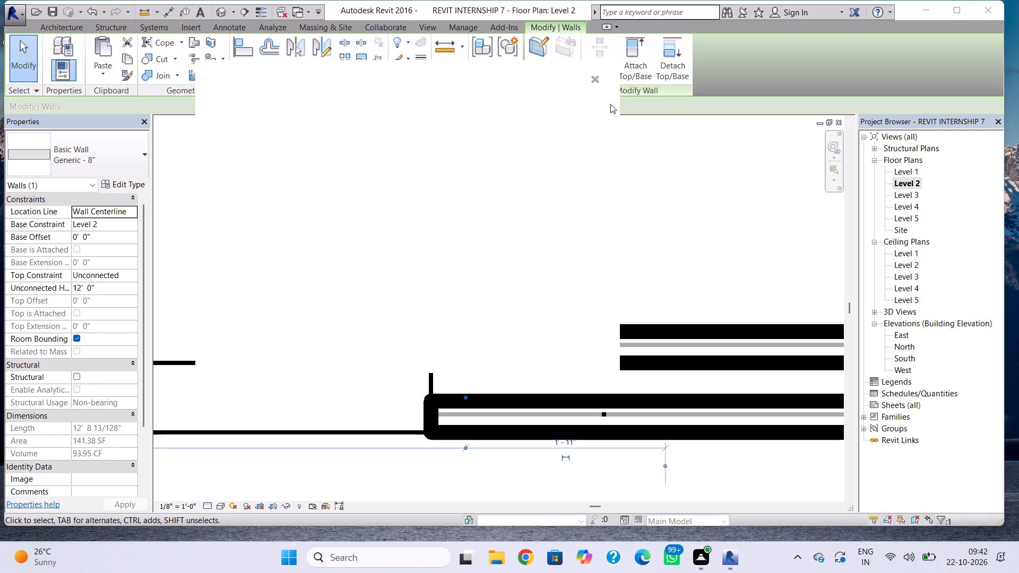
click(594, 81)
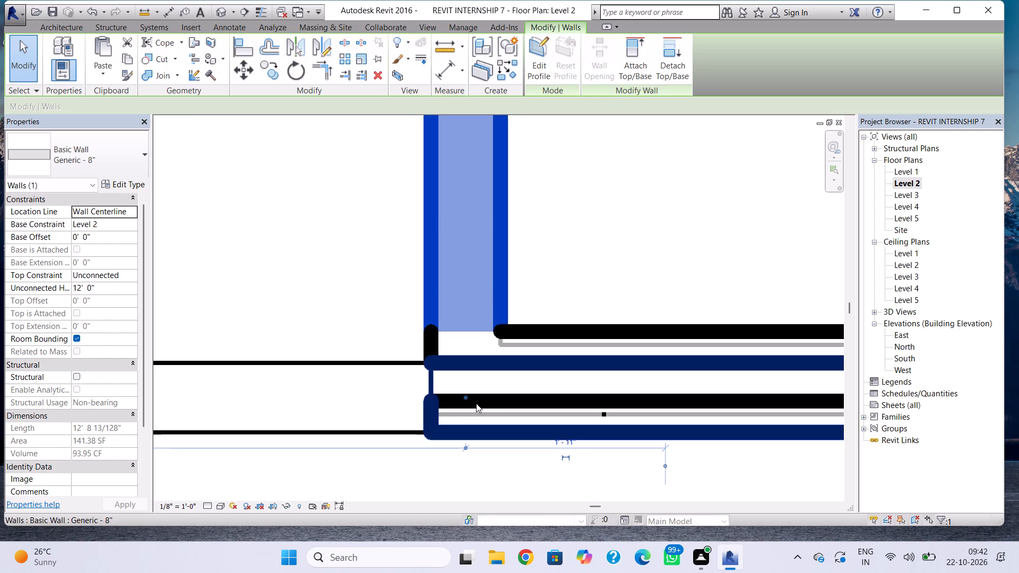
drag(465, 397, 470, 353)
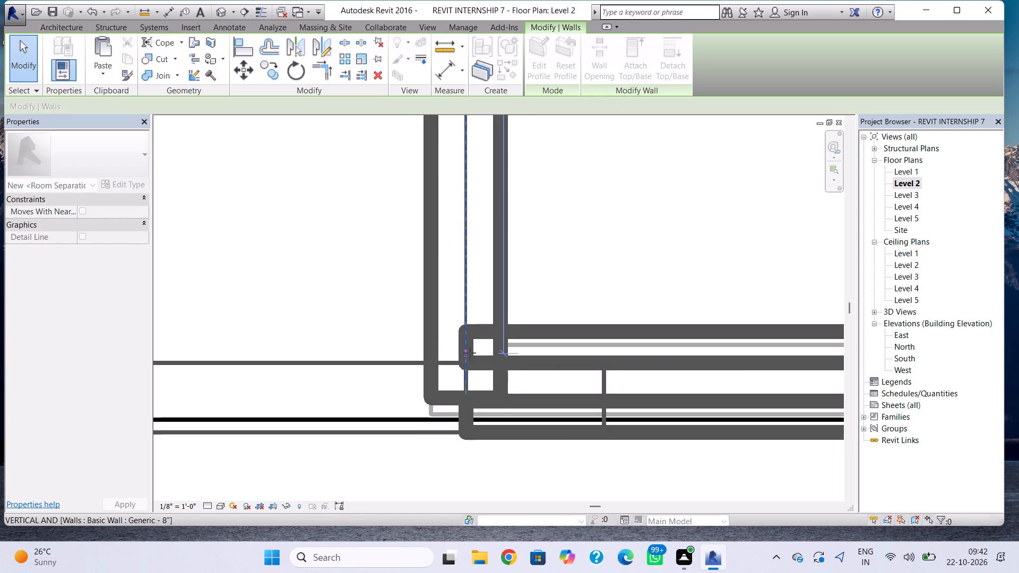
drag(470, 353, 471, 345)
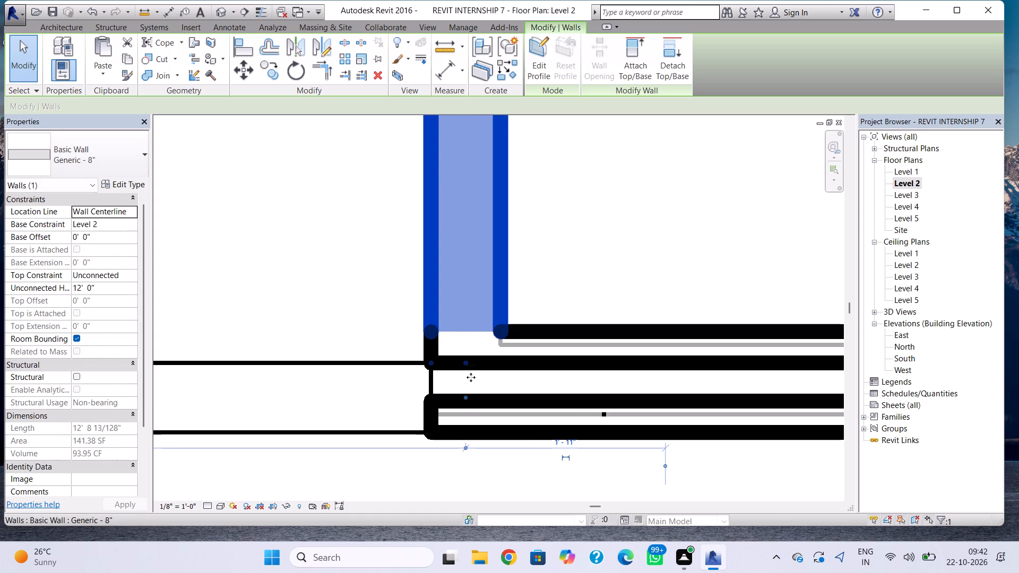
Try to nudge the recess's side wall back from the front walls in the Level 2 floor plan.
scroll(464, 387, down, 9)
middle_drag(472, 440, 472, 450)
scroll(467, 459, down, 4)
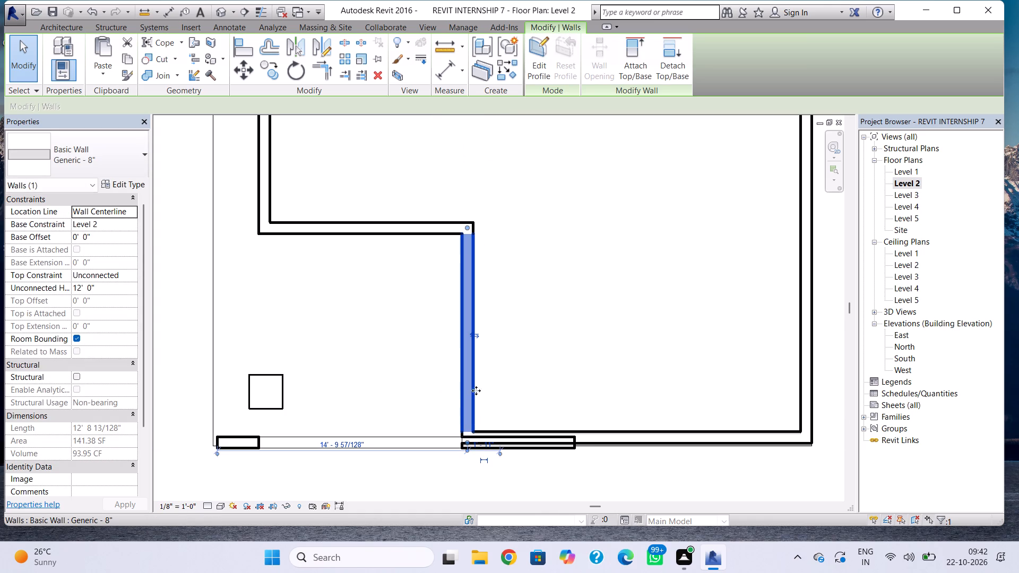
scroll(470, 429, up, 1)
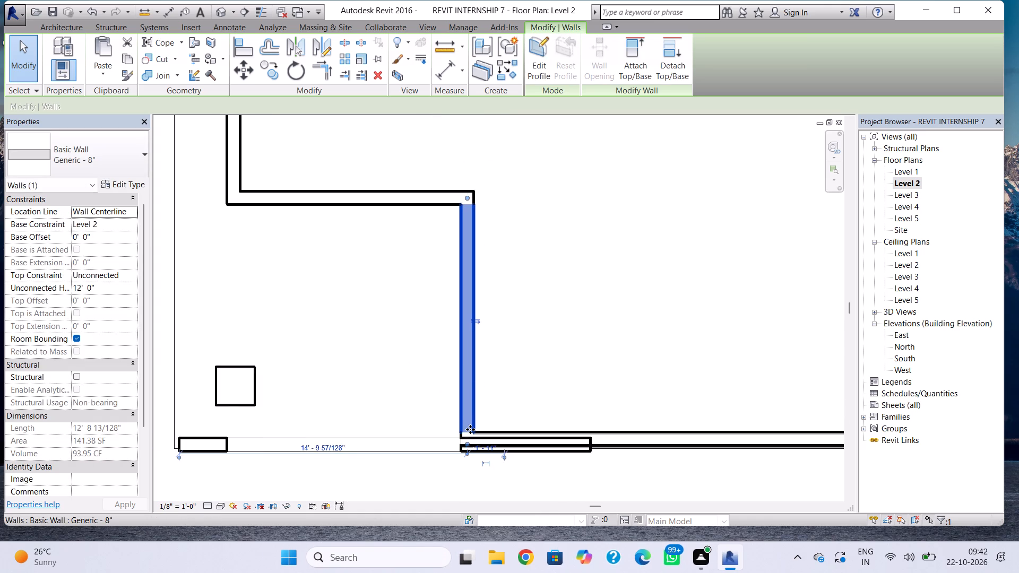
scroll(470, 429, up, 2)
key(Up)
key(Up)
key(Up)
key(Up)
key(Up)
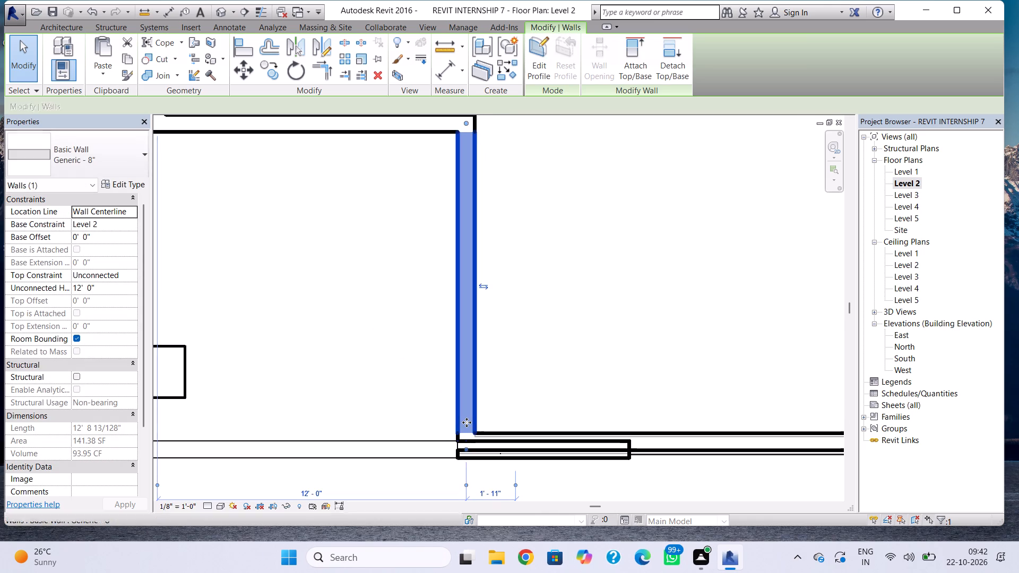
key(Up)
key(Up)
Pull the side wall's front end back until it sits just behind the front walls, making the wall 11' 11" long.
scroll(463, 458, up, 2)
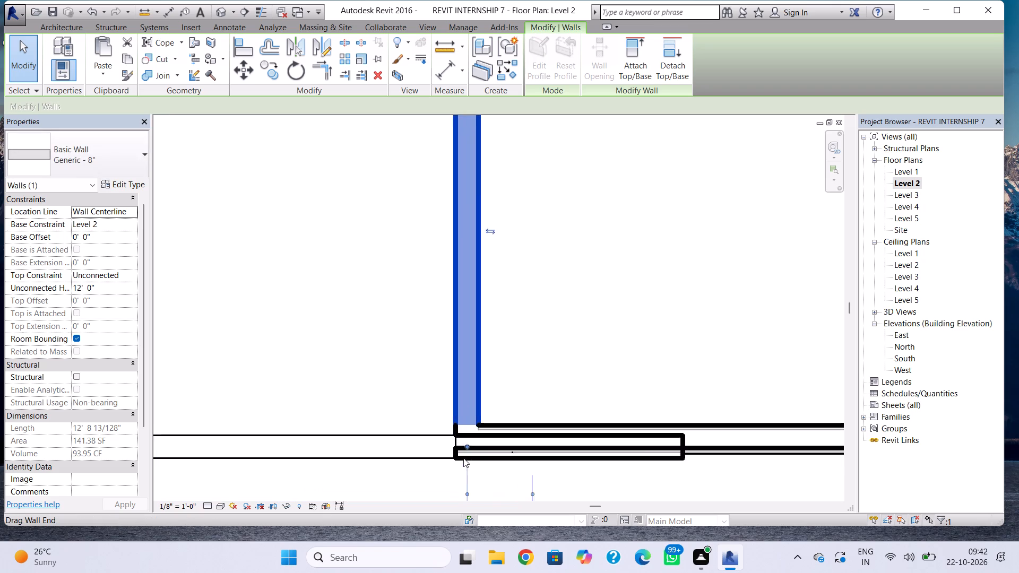
scroll(463, 458, up, 5)
click(467, 448)
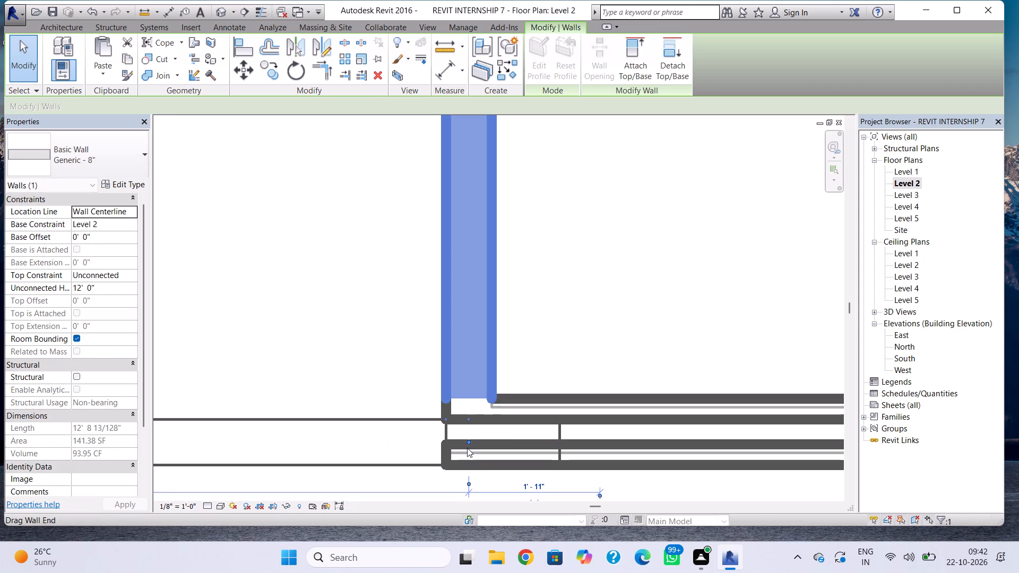
click(473, 370)
drag(469, 444, 470, 441)
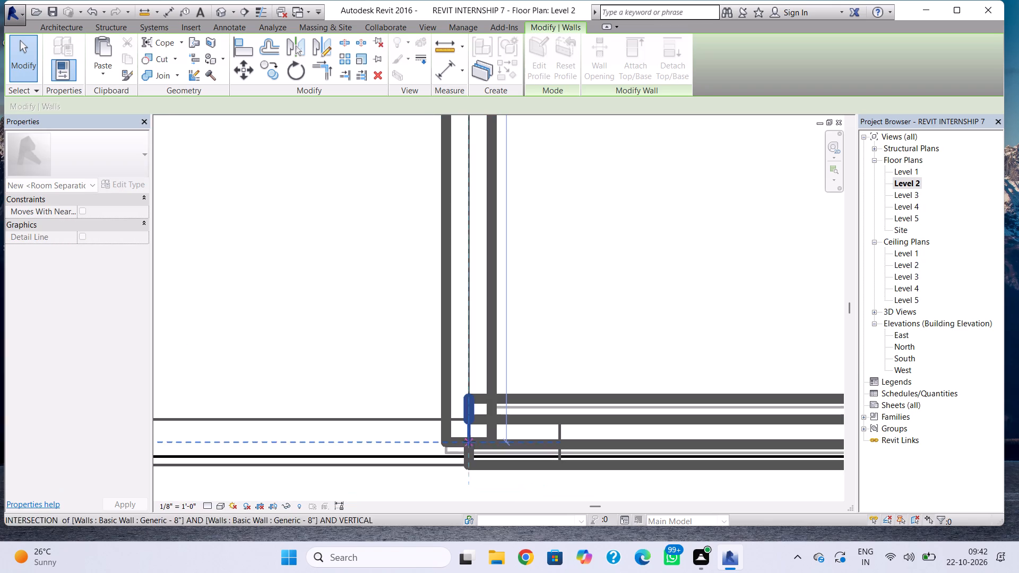
drag(470, 441, 473, 393)
click(342, 335)
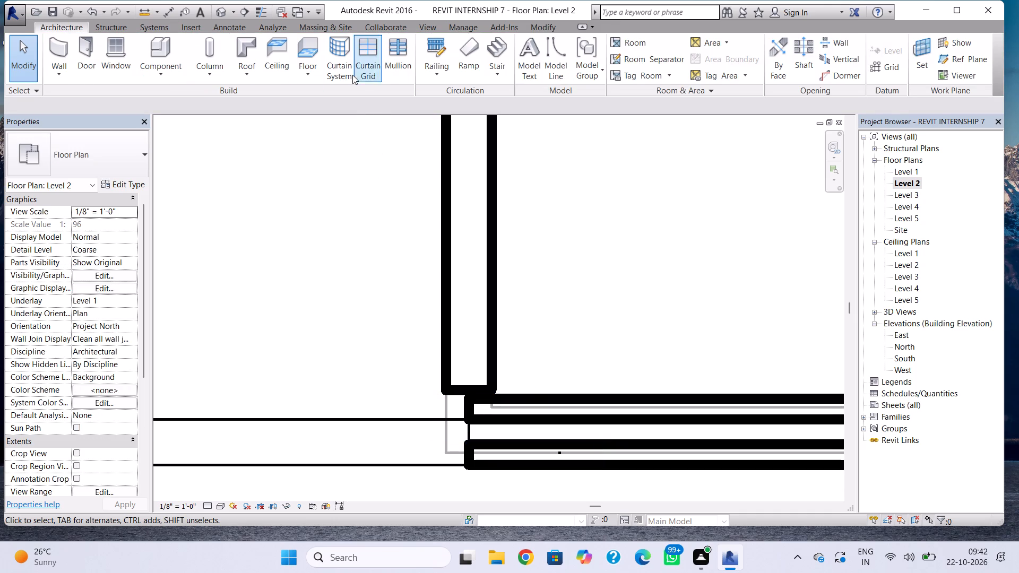
Examine in the 3D view how the shortened Level 2 side wall meets the S- and L-shaped front walls at the opening.
click(214, 13)
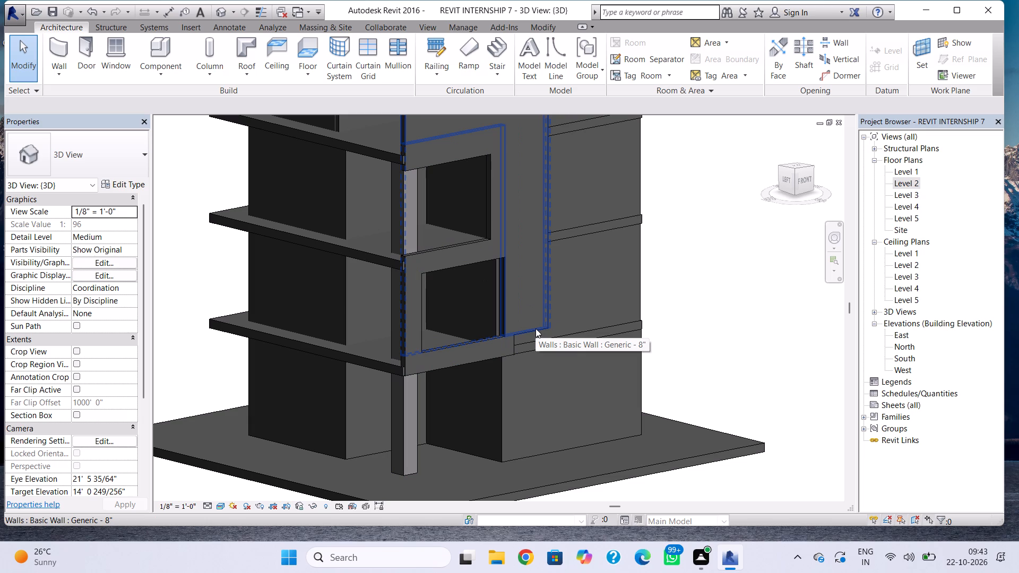
scroll(500, 326, up, 3)
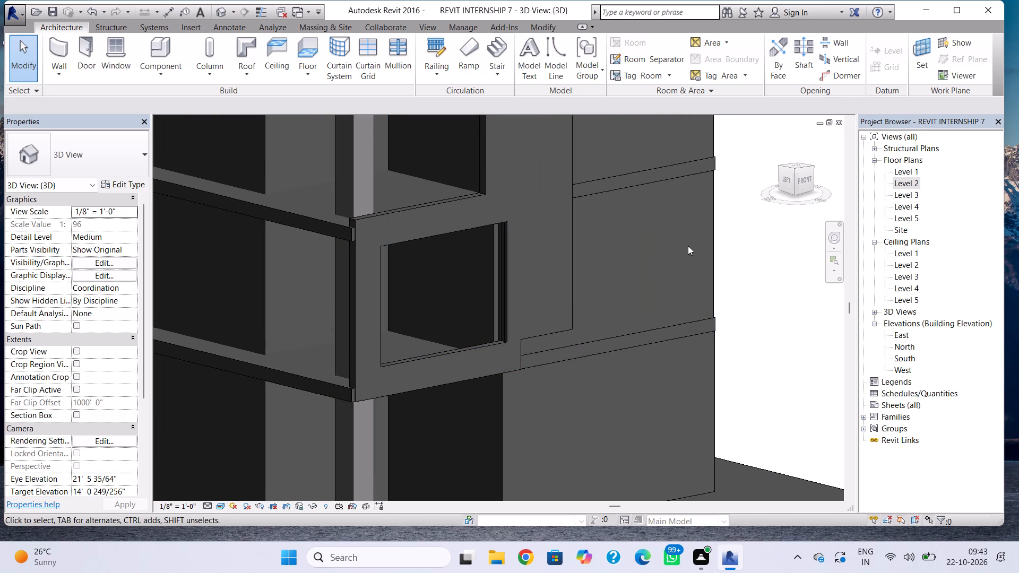
drag(804, 179, 794, 183)
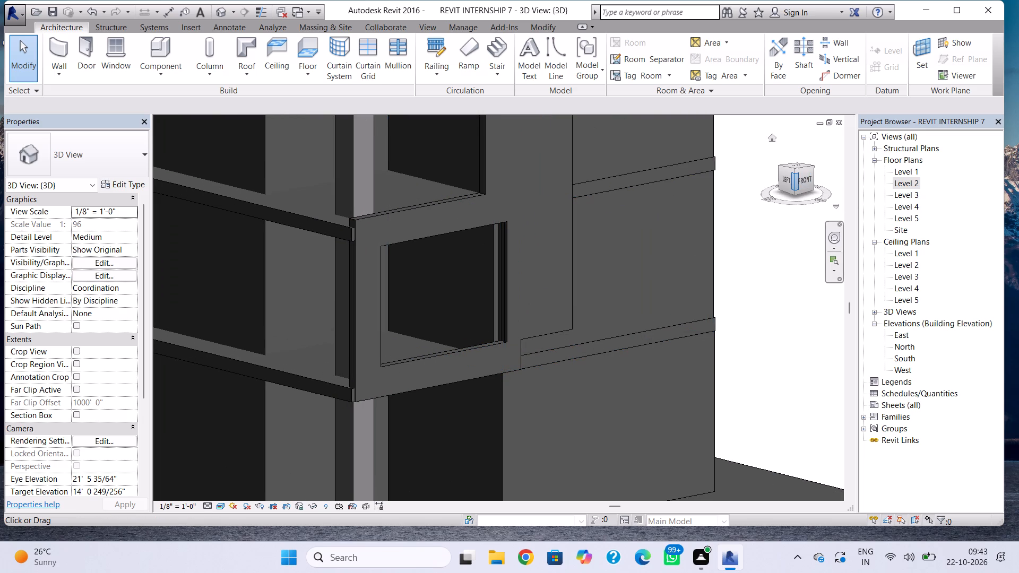
drag(794, 183, 780, 193)
drag(800, 183, 785, 187)
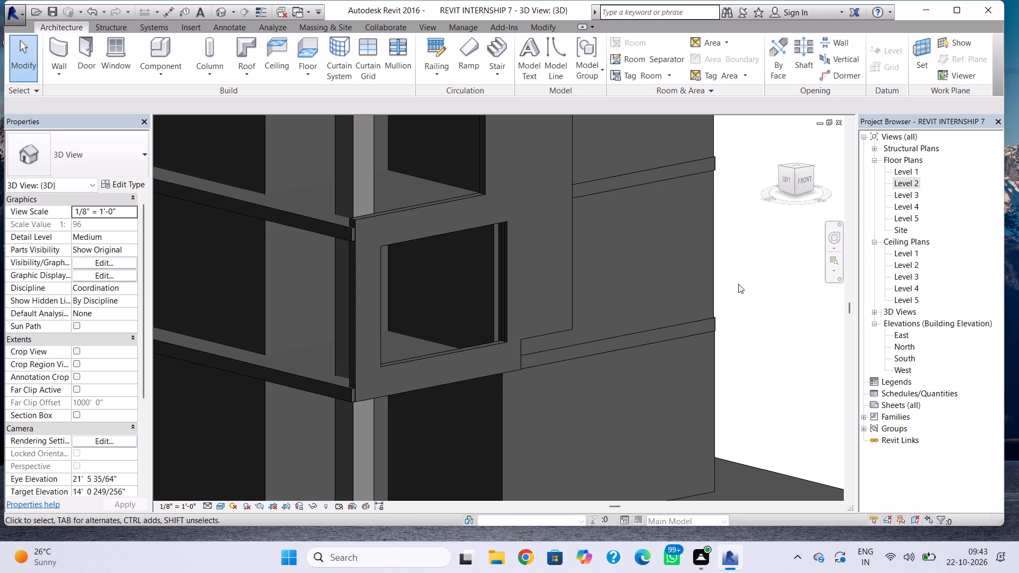
middle_drag(739, 284, 727, 294)
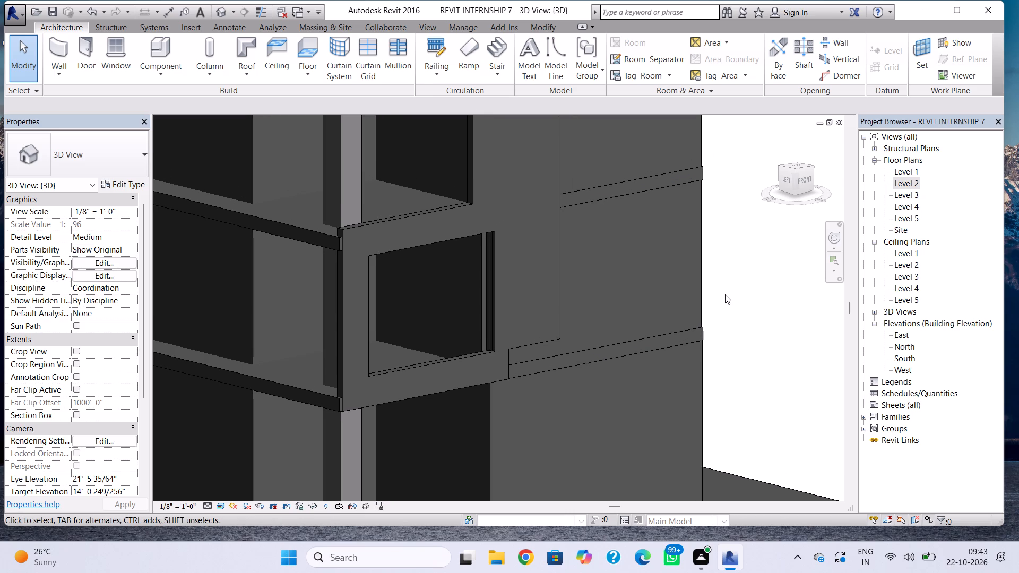
shift+right_drag(733, 280, 699, 288)
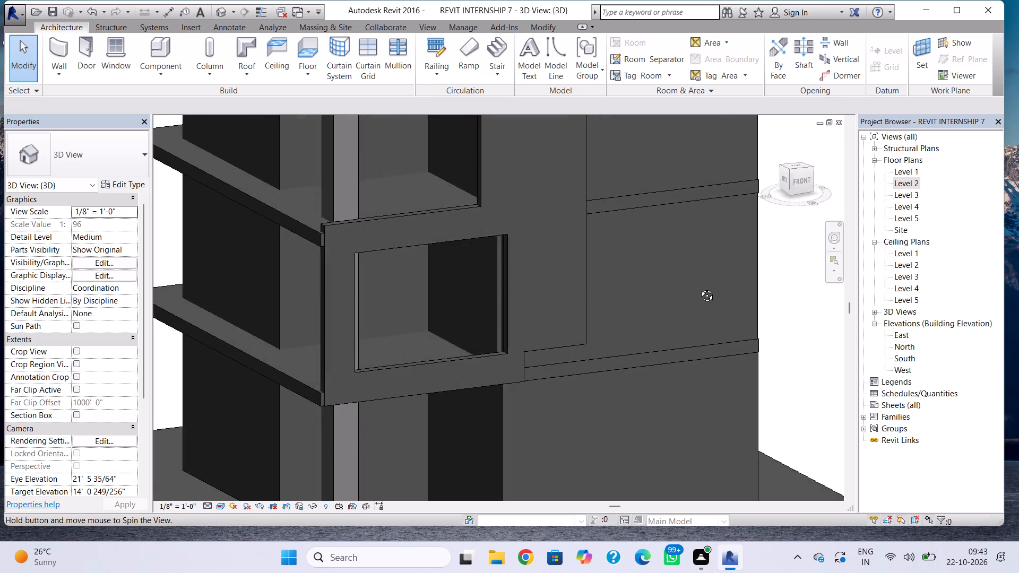
shift+right_drag(699, 288, 663, 258)
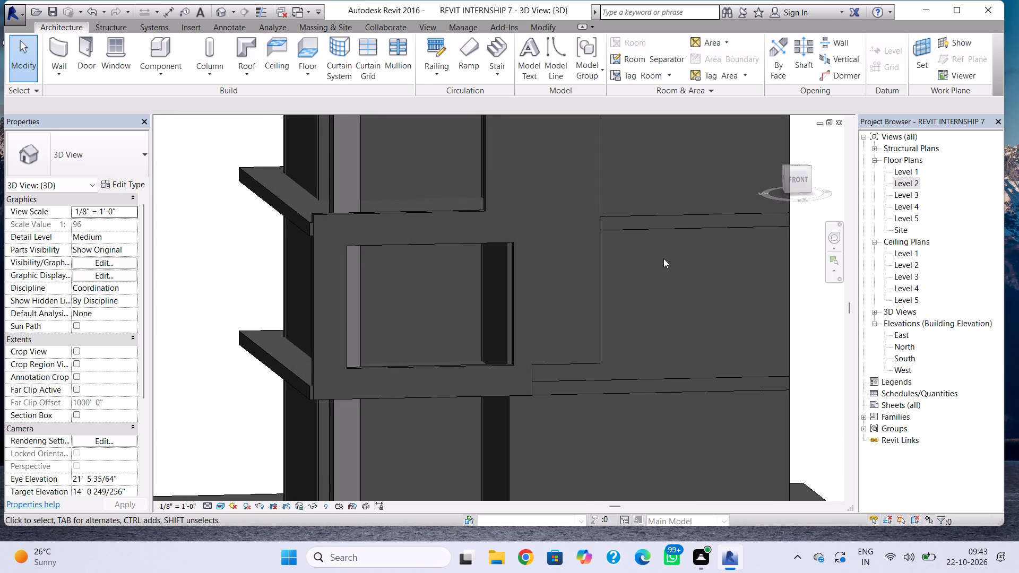
click(520, 303)
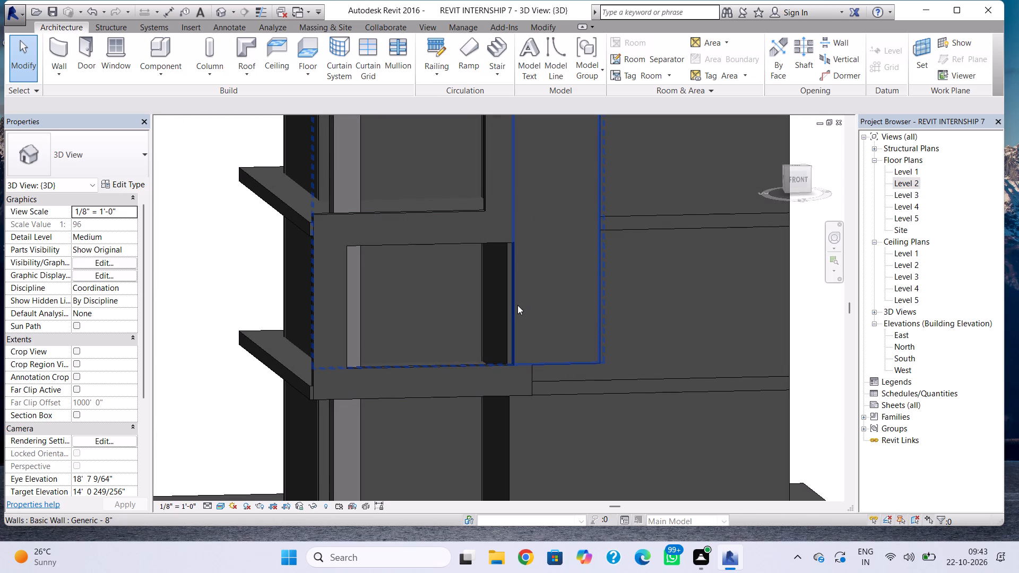
click(515, 307)
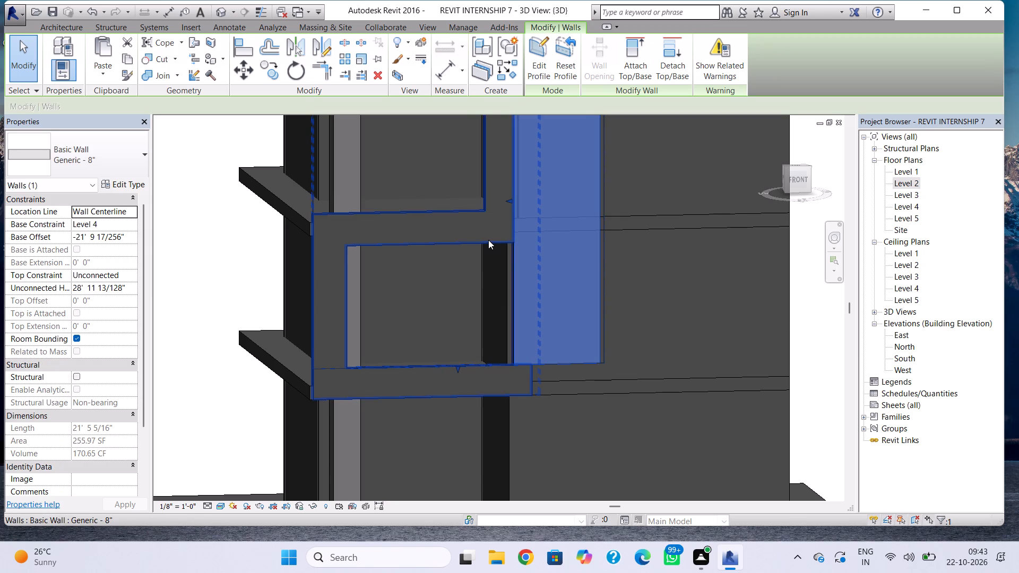
scroll(496, 239, up, 1)
click(496, 242)
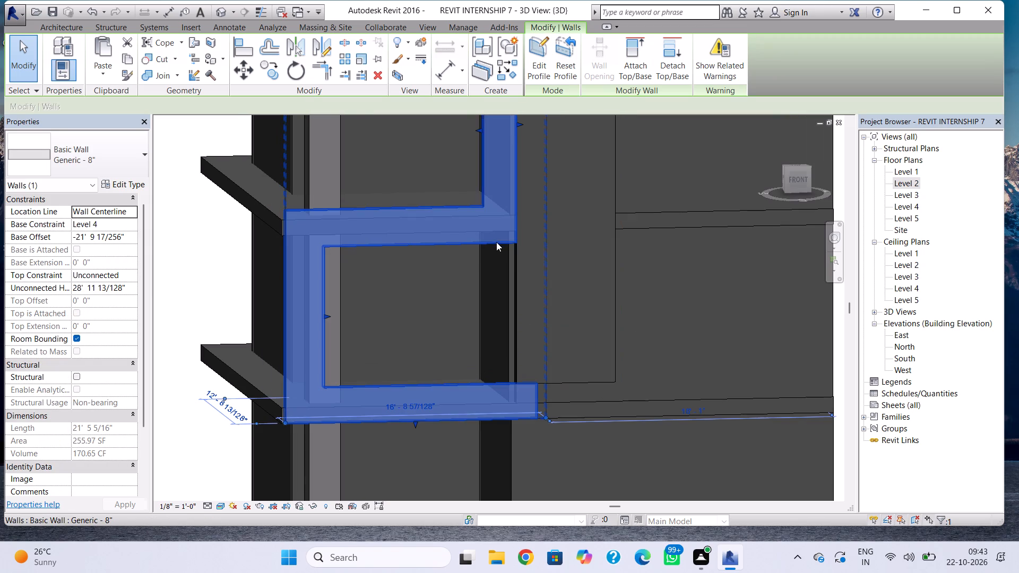
middle_drag(500, 269, 472, 364)
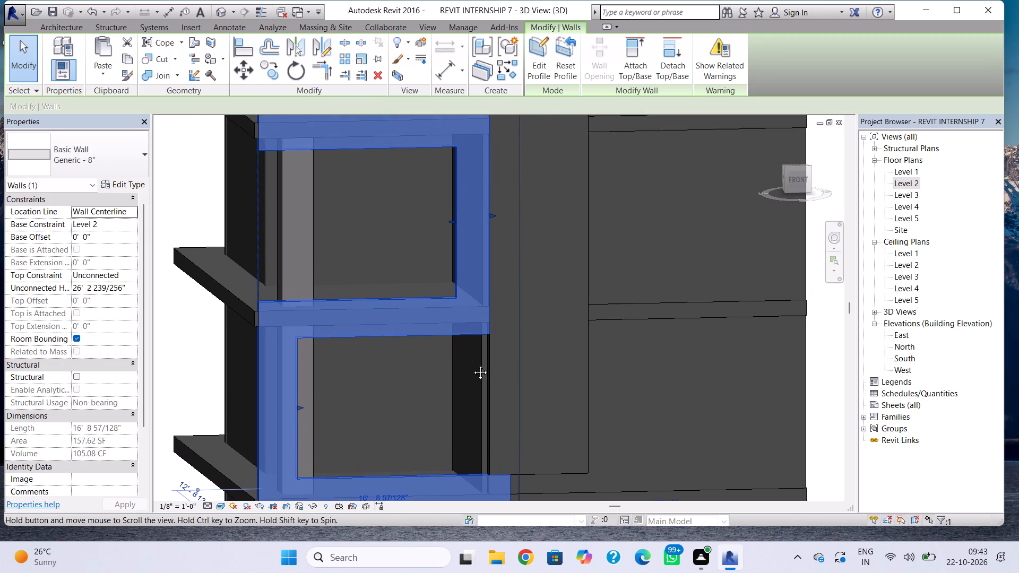
middle_drag(472, 364, 466, 396)
click(482, 251)
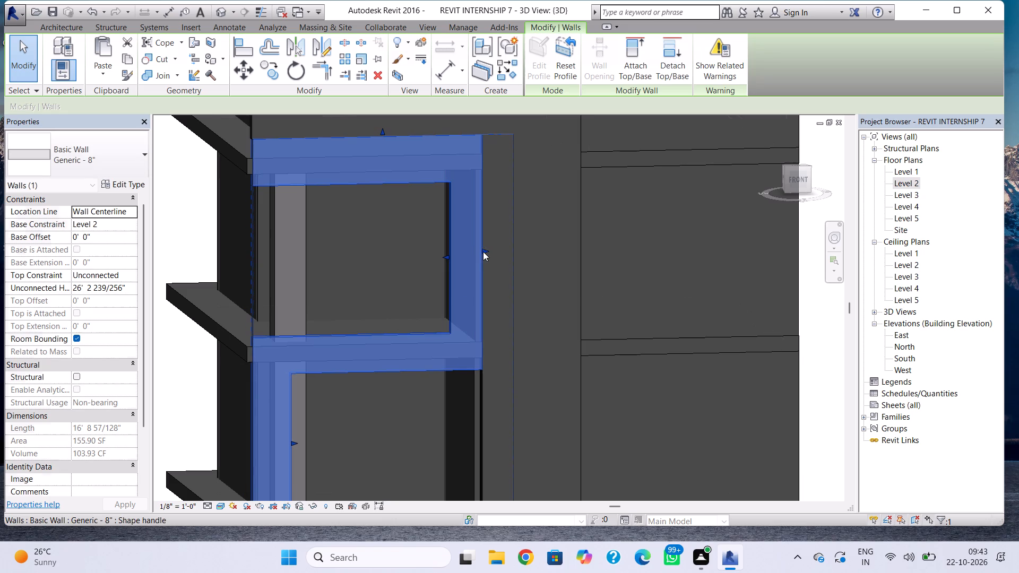
key(Escape)
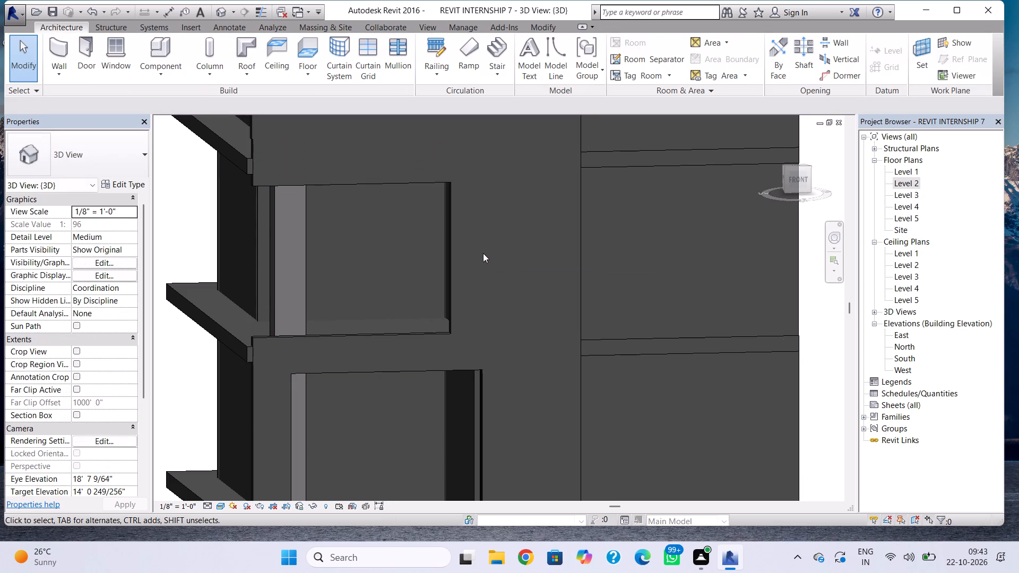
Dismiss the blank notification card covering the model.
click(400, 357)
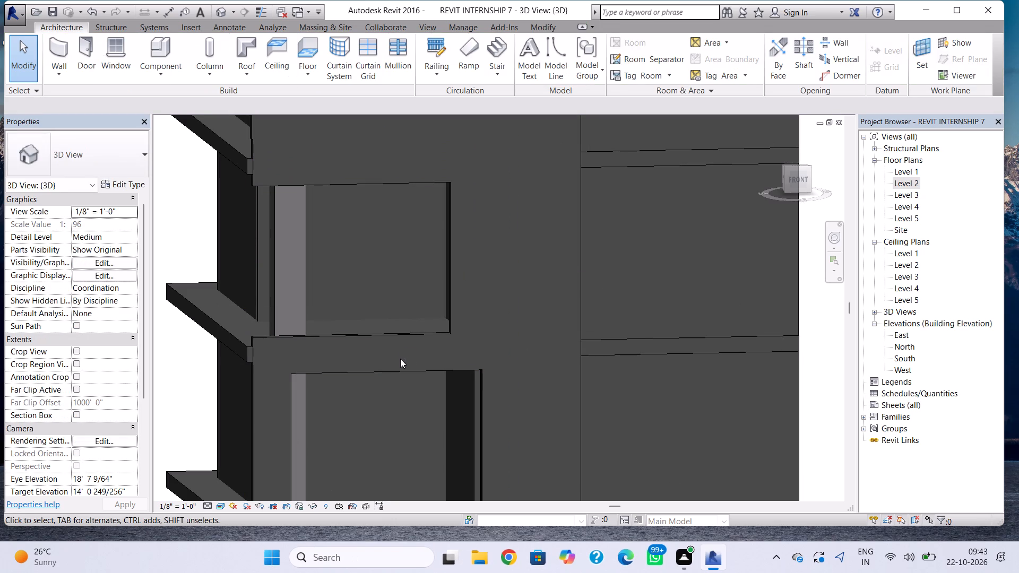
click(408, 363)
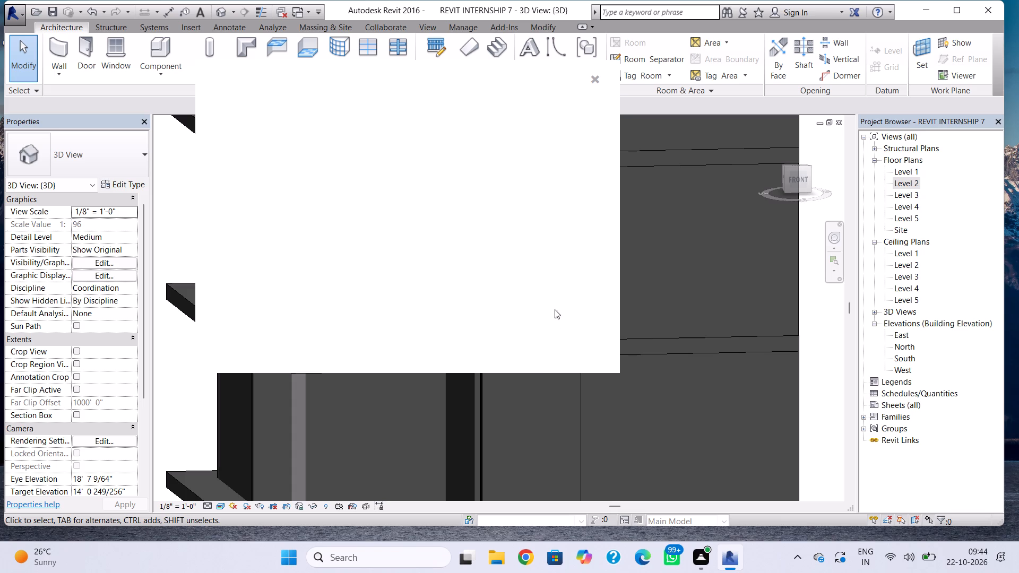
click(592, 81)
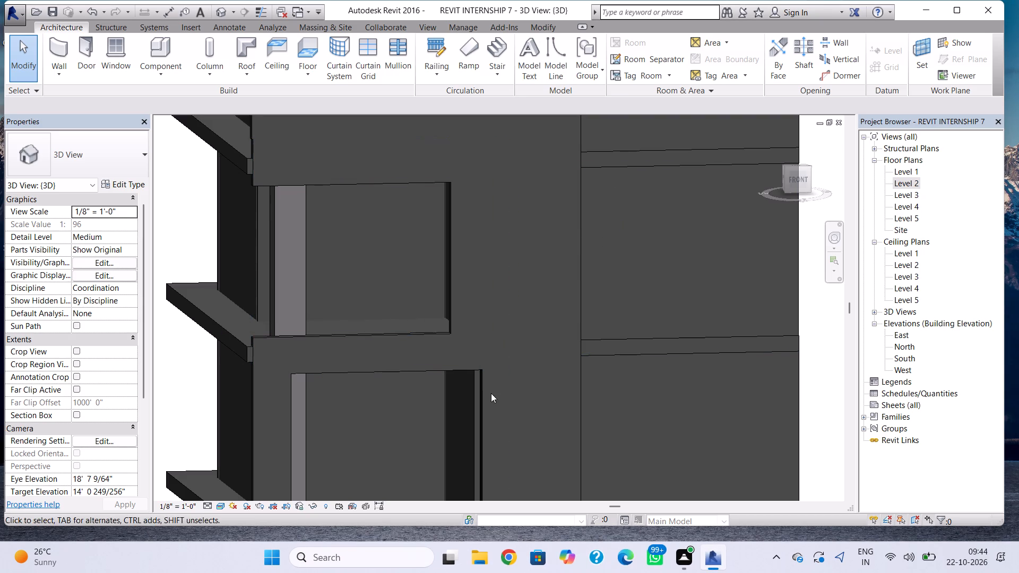
Reselect the side wall in 3D and, in the Level 2 plan, nudge it away from the recess until its face aligns with the front walls' ends.
shift+right_drag(449, 419, 424, 451)
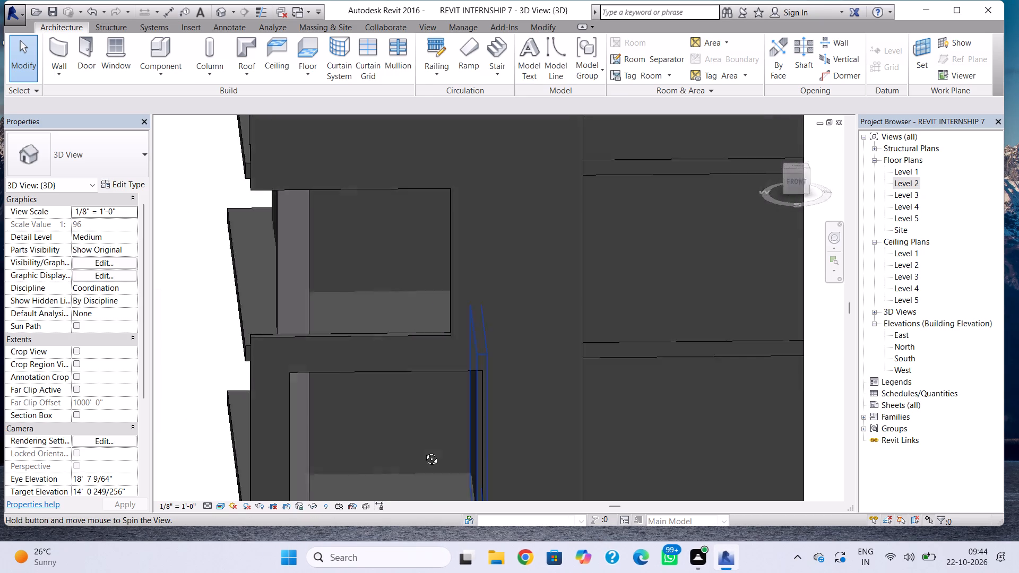
shift+right_drag(424, 451, 449, 436)
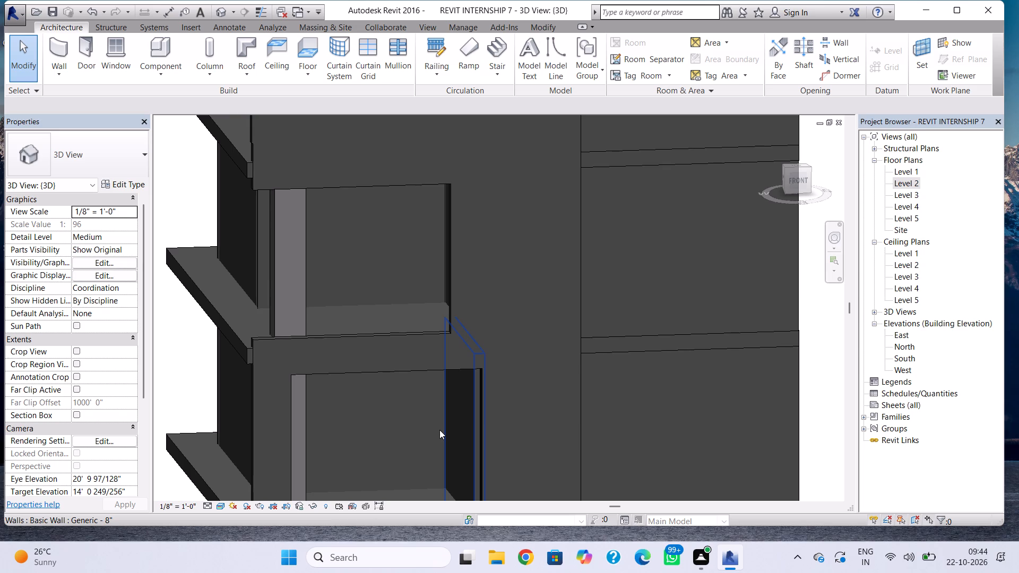
click(475, 456)
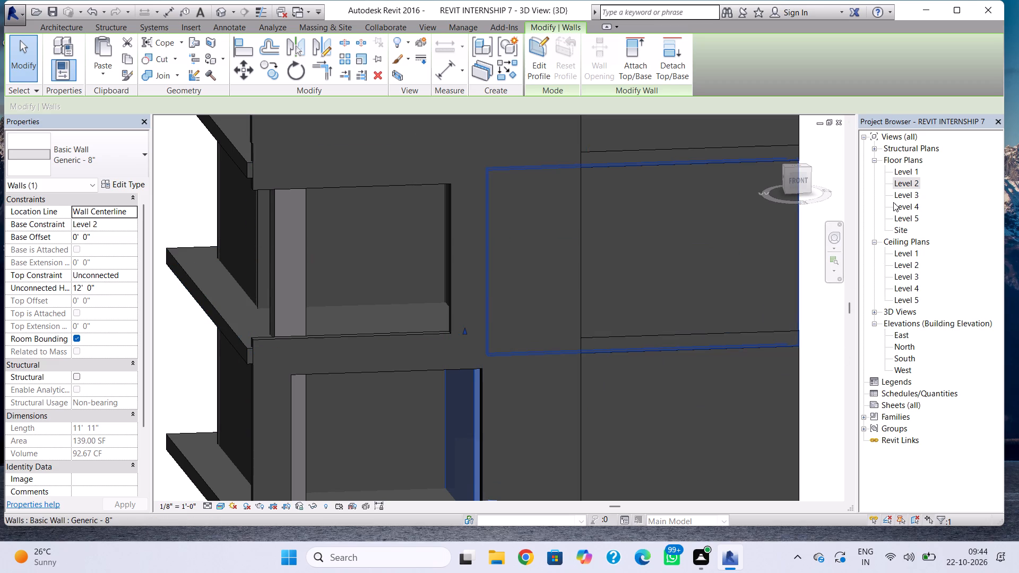
scroll(799, 312, down, 4)
middle_drag(724, 391, 698, 324)
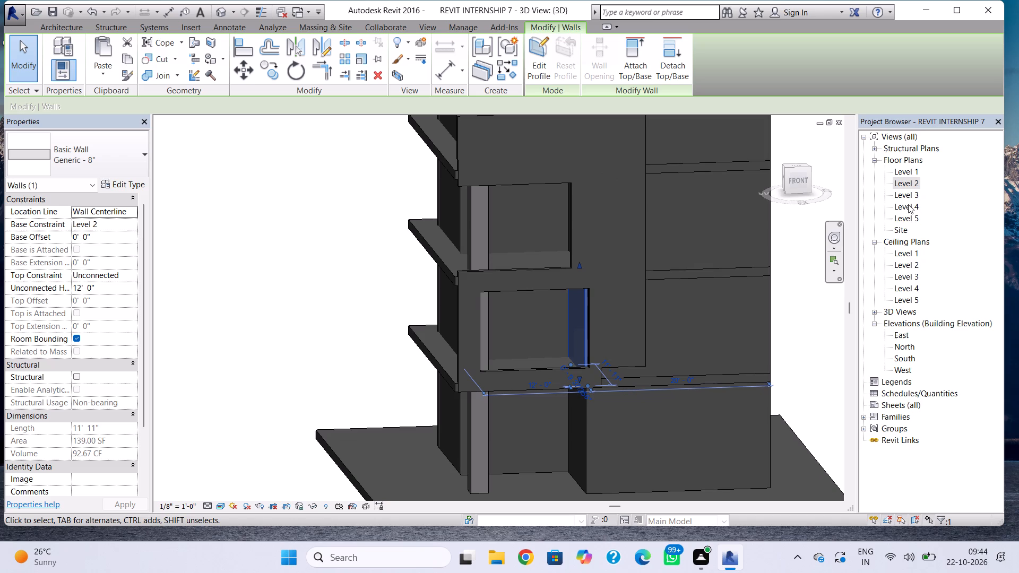
double_click(908, 182)
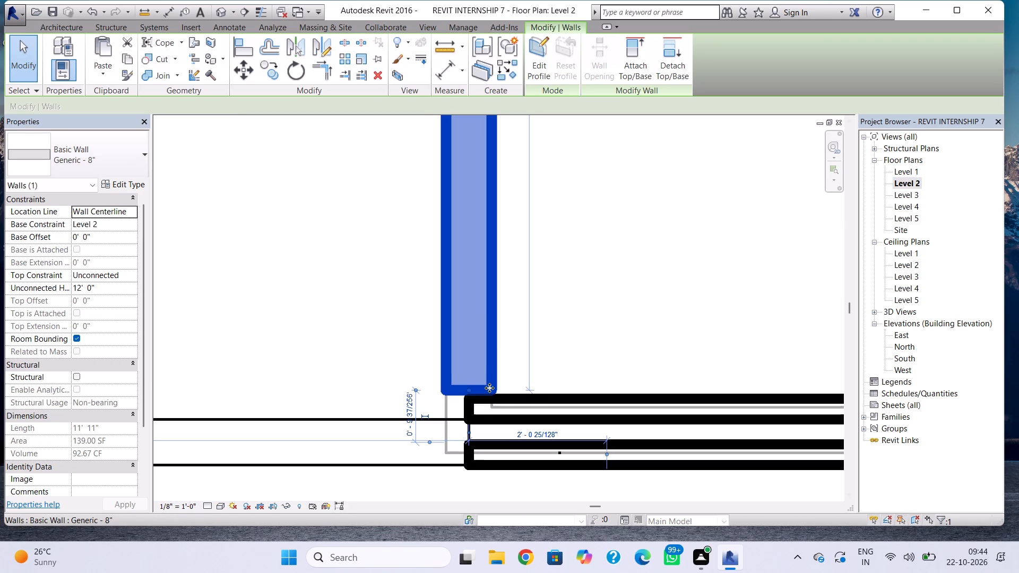
key(Right)
key(Right)
key(Right)
key(Right)
key(Right)
key(Right)
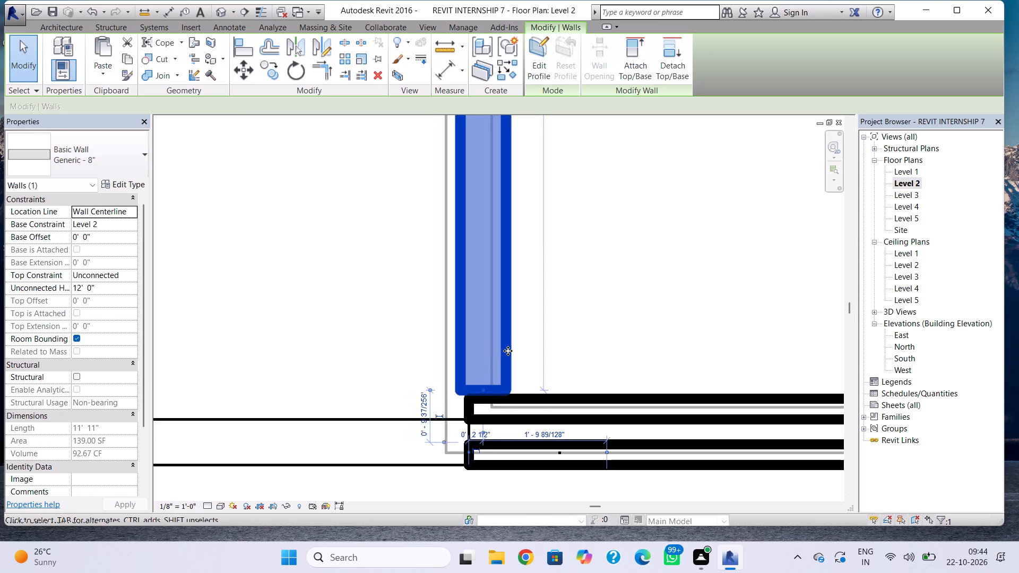
key(Right)
key(Right)
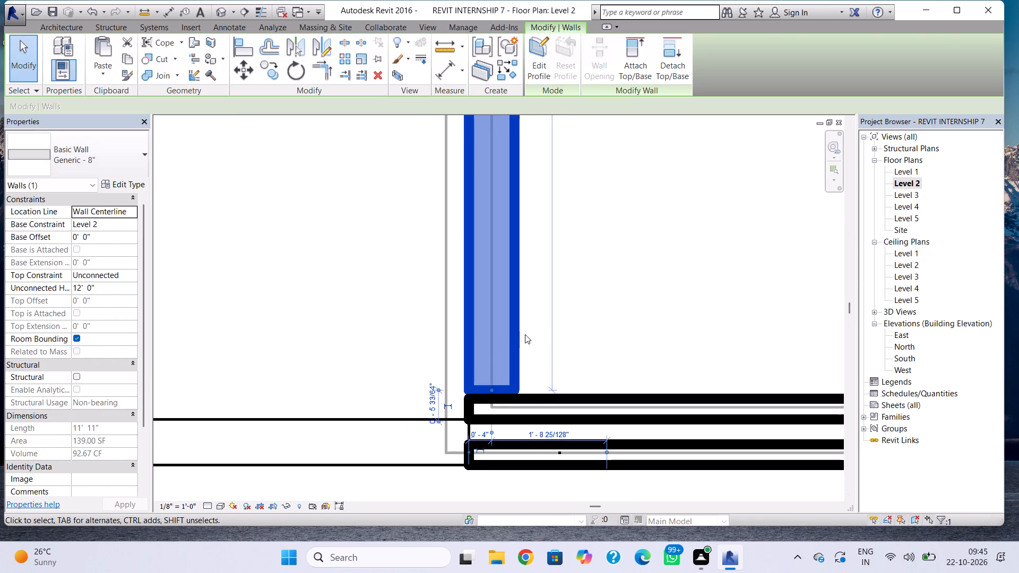
click(335, 308)
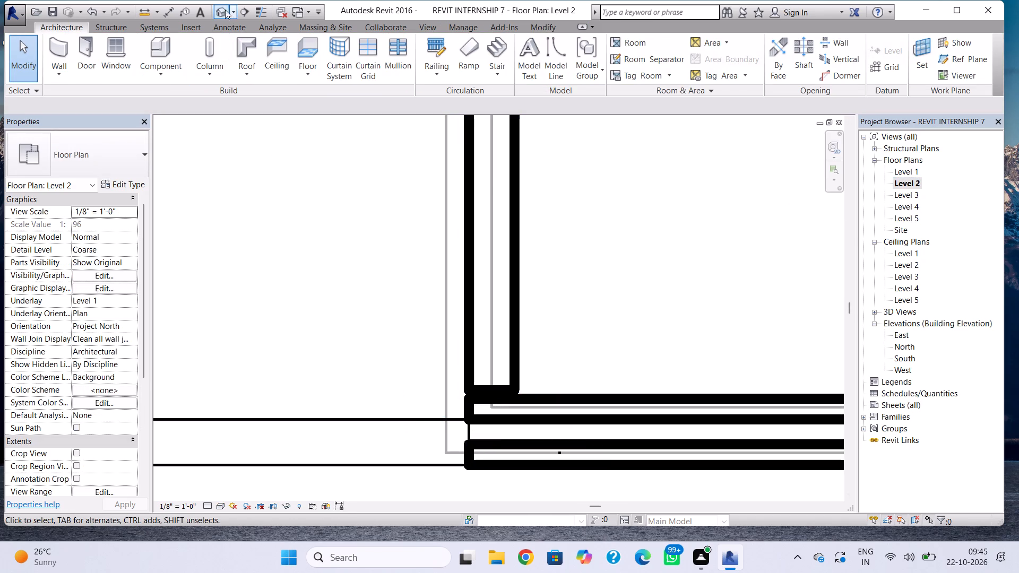
Inspect in the 3D view how the shifted side wall lines up with the front walls around the Level 2 opening.
click(223, 8)
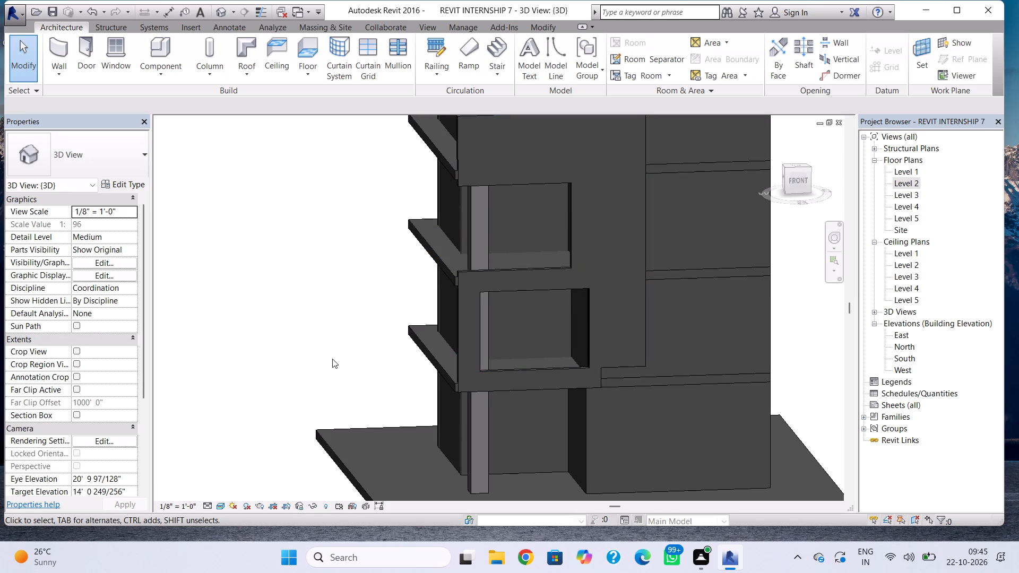
click(611, 361)
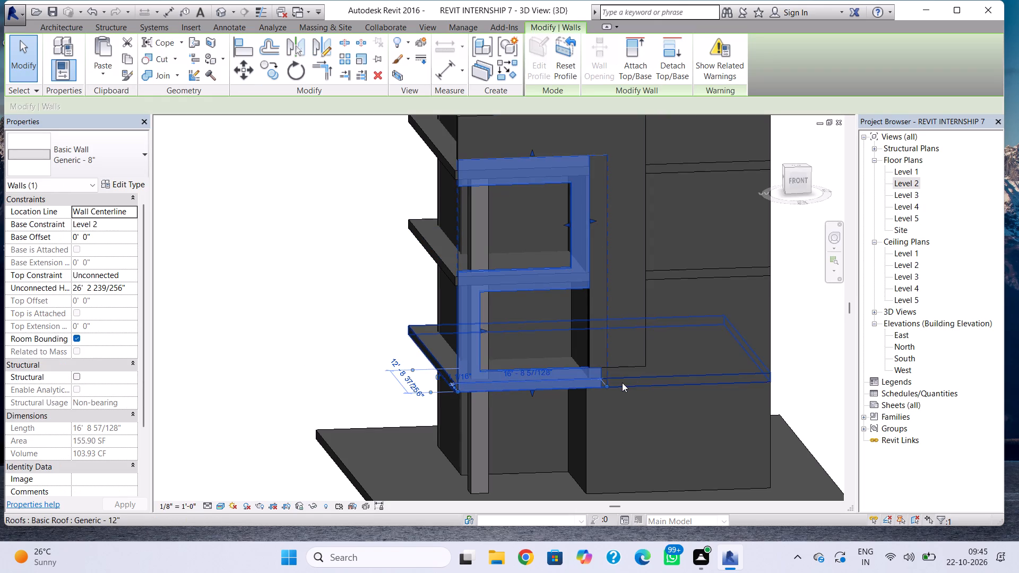
click(622, 363)
scroll(619, 363, up, 4)
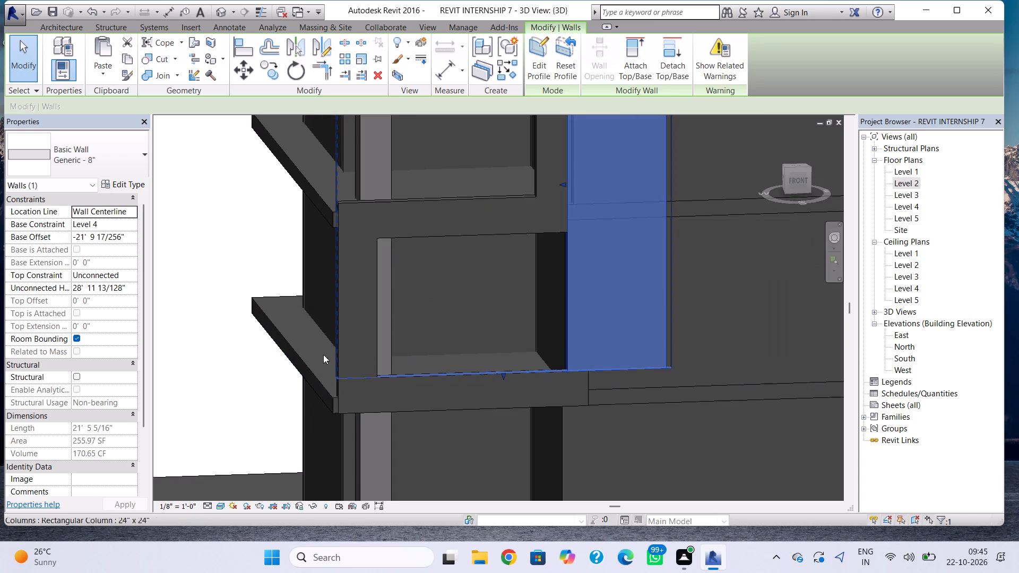
click(143, 358)
click(231, 357)
scroll(281, 367, down, 4)
middle_drag(535, 346, 546, 361)
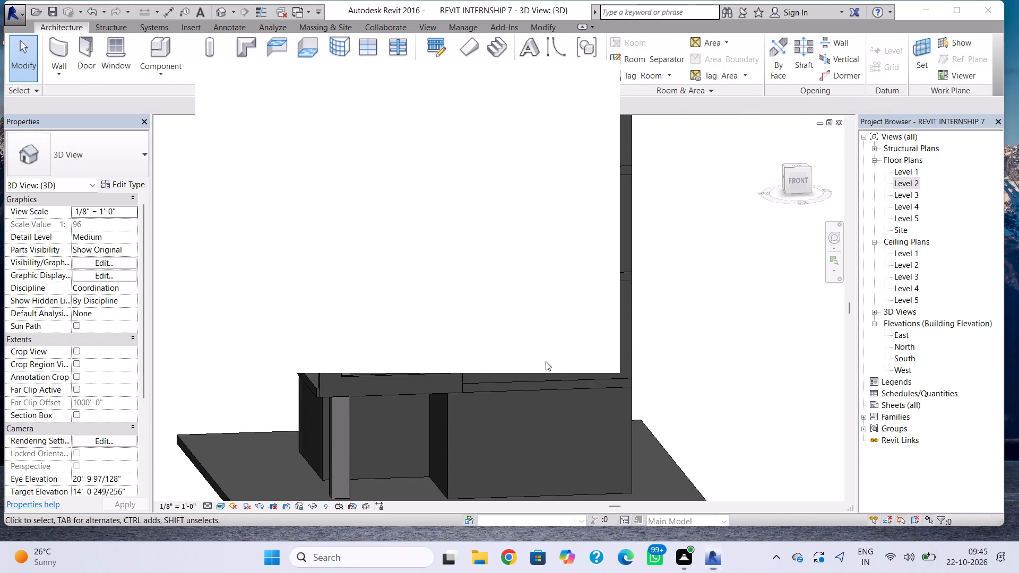
Dismiss the blank notification card covering the 3D view.
middle_drag(546, 361, 566, 387)
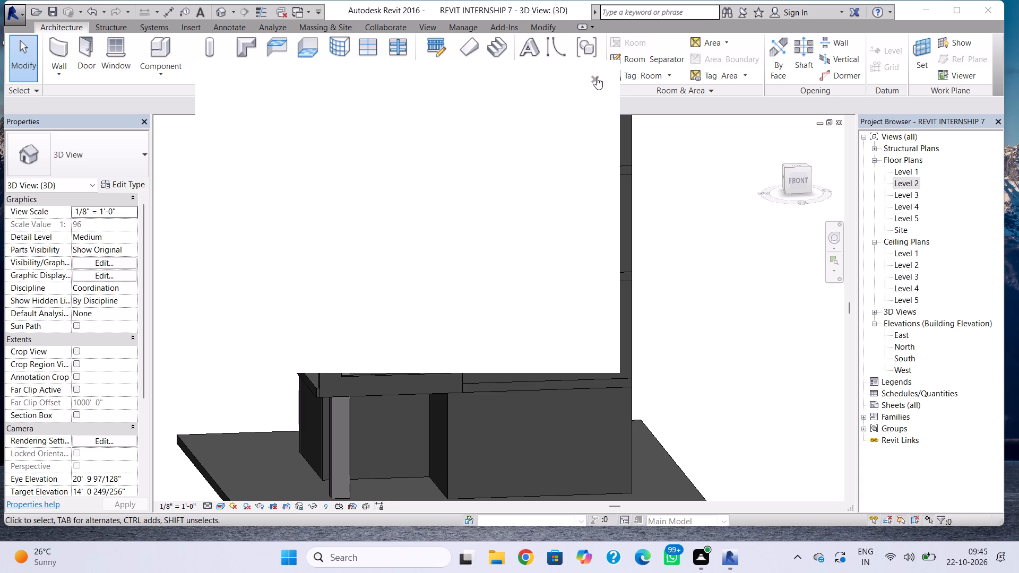
click(597, 77)
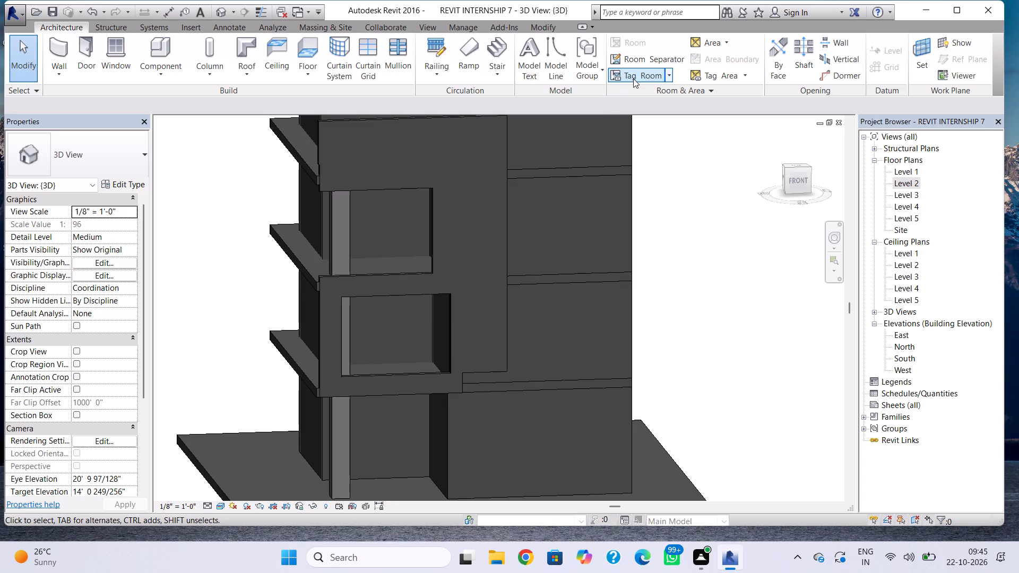
Highlight the L-shaped front wall and examine how its edges meet the S-shaped wall beside the openings.
middle_drag(517, 293, 549, 354)
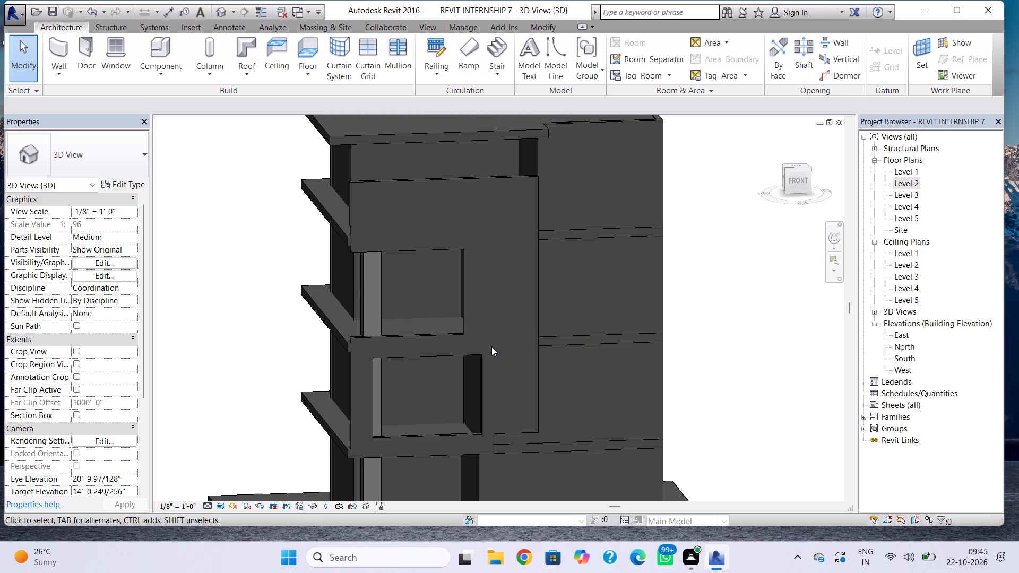
click(530, 366)
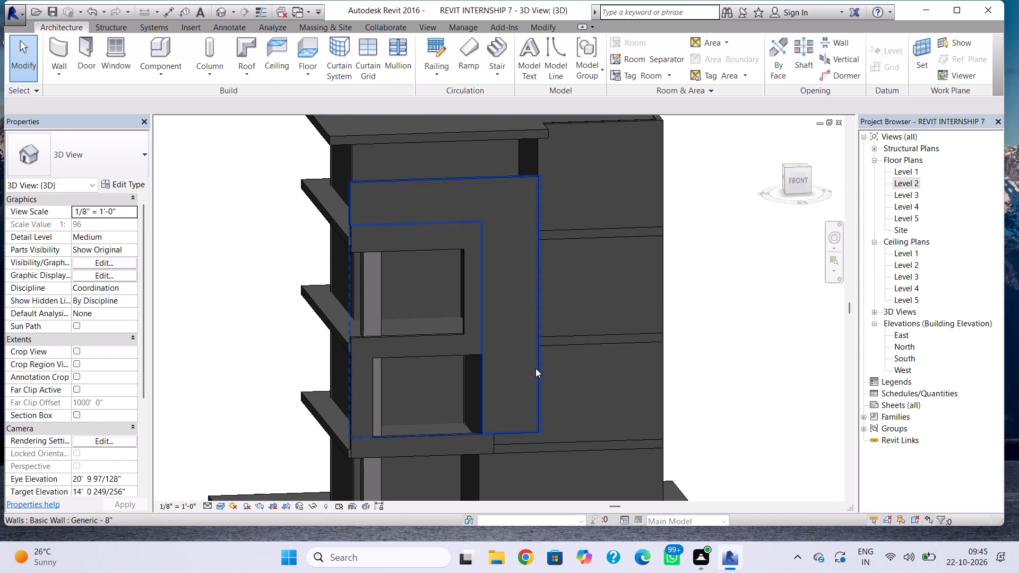
click(536, 368)
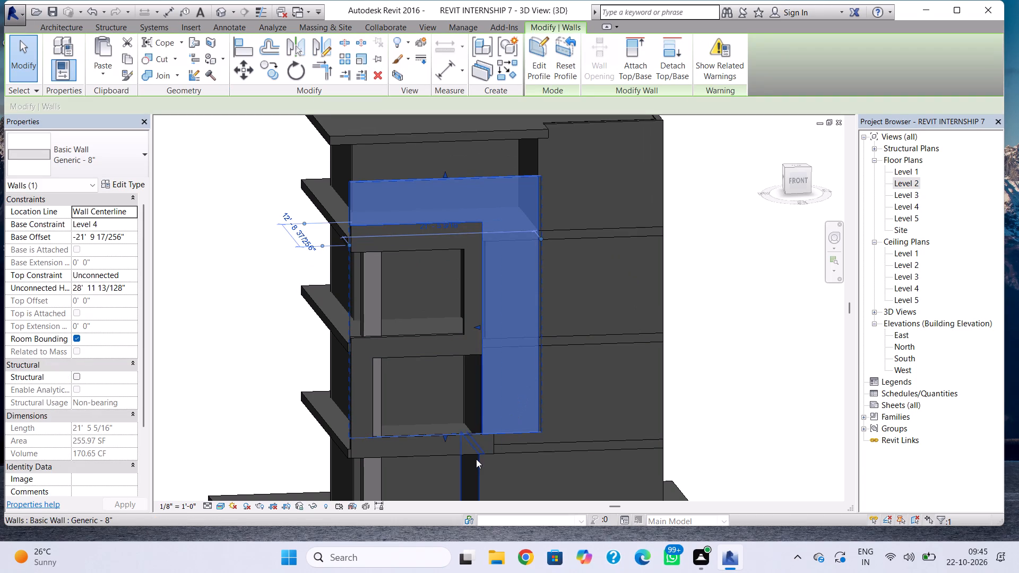
middle_drag(582, 394, 647, 387)
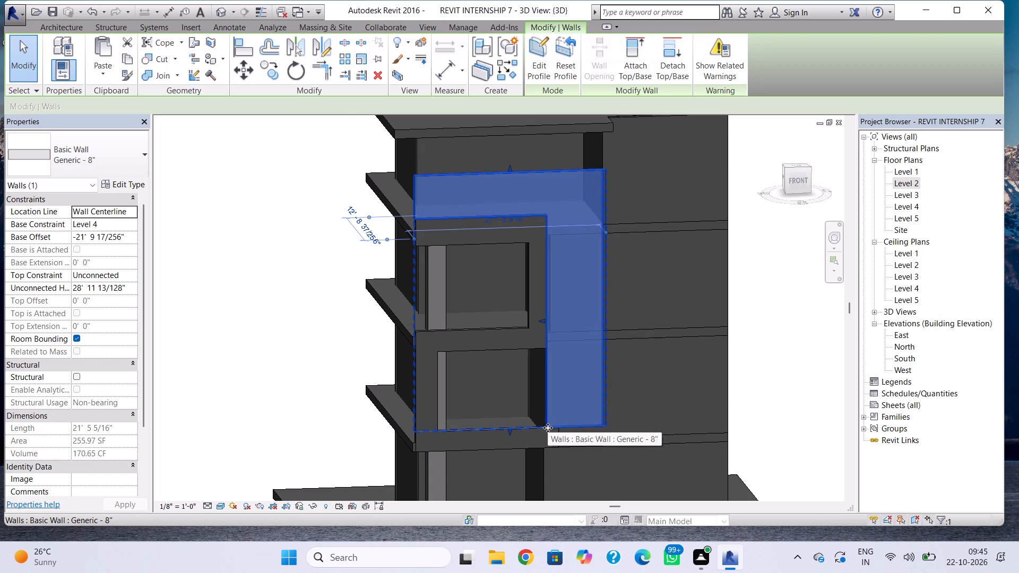
click(511, 395)
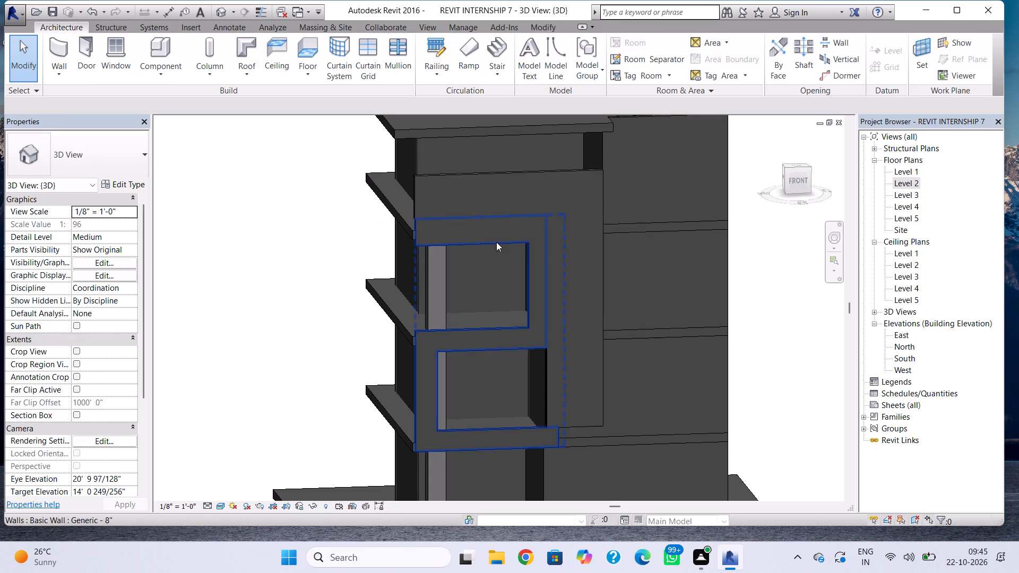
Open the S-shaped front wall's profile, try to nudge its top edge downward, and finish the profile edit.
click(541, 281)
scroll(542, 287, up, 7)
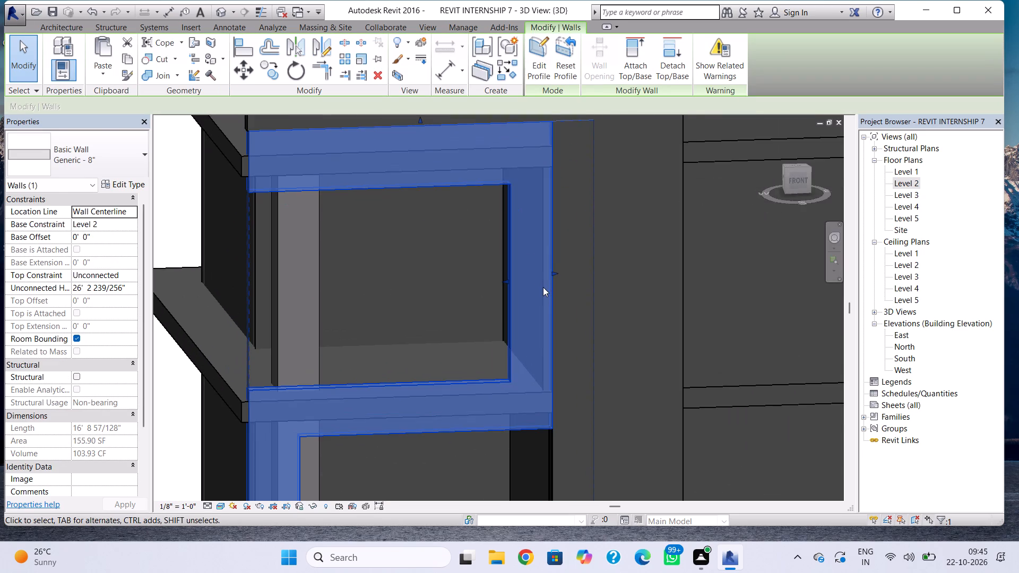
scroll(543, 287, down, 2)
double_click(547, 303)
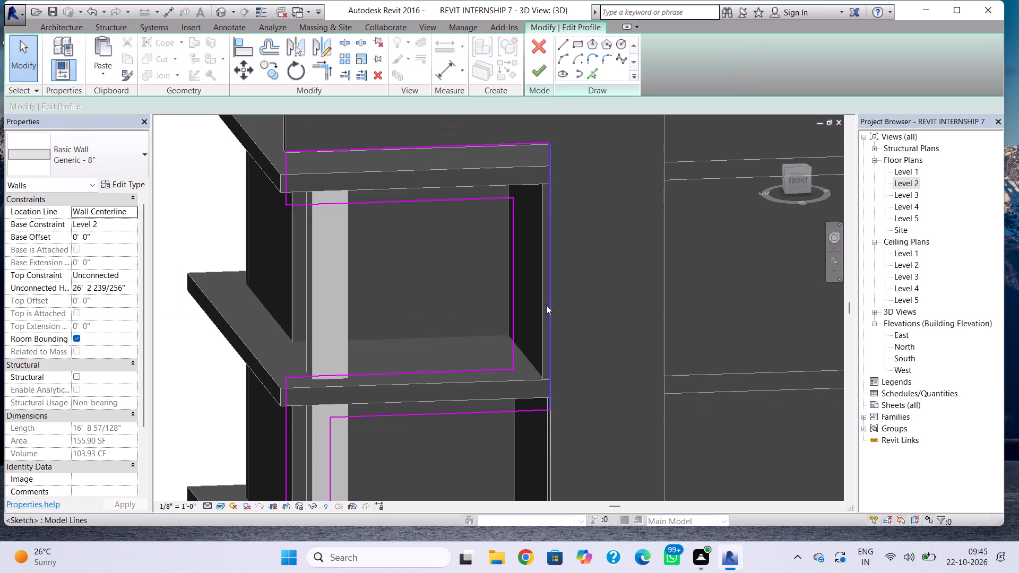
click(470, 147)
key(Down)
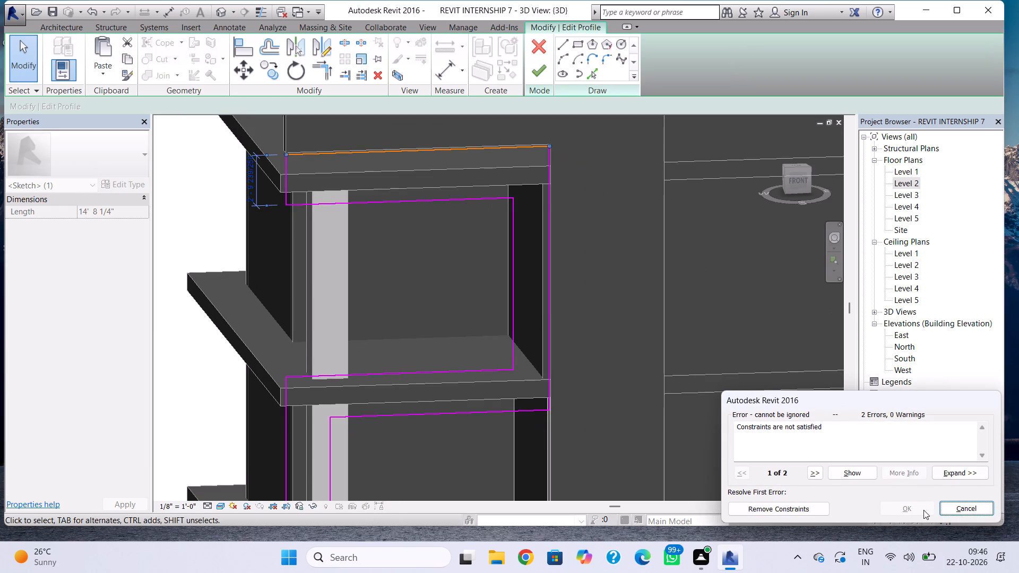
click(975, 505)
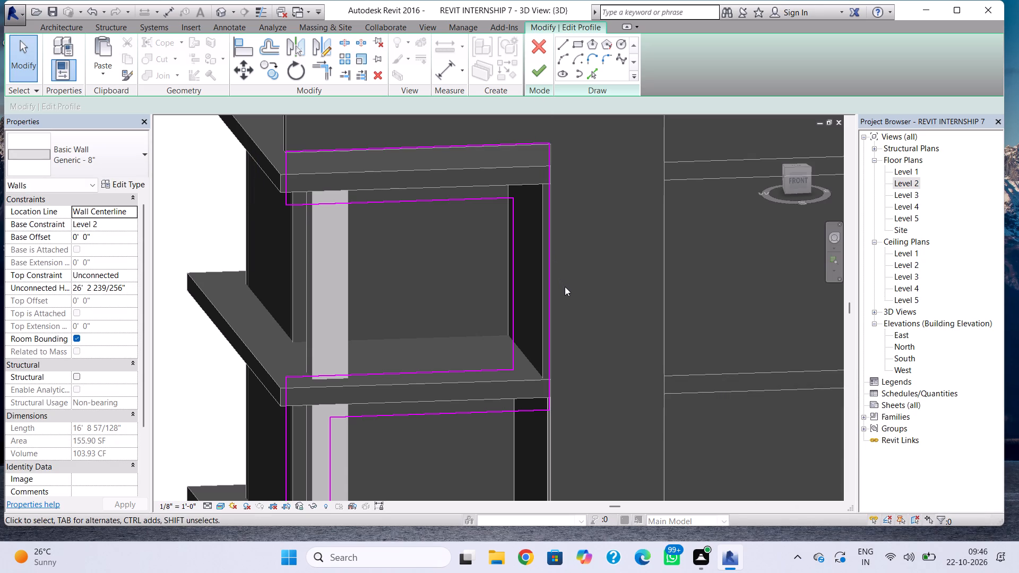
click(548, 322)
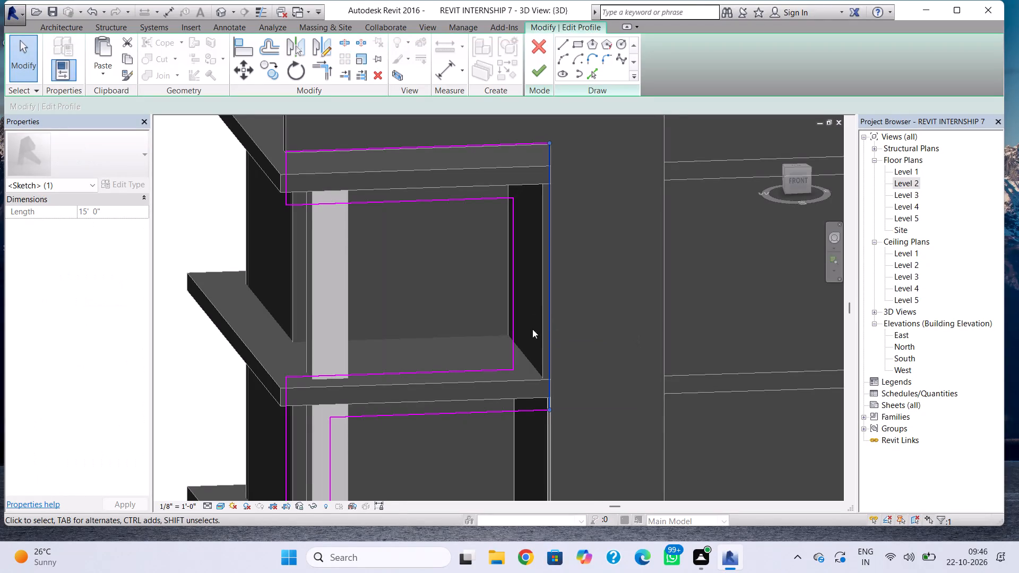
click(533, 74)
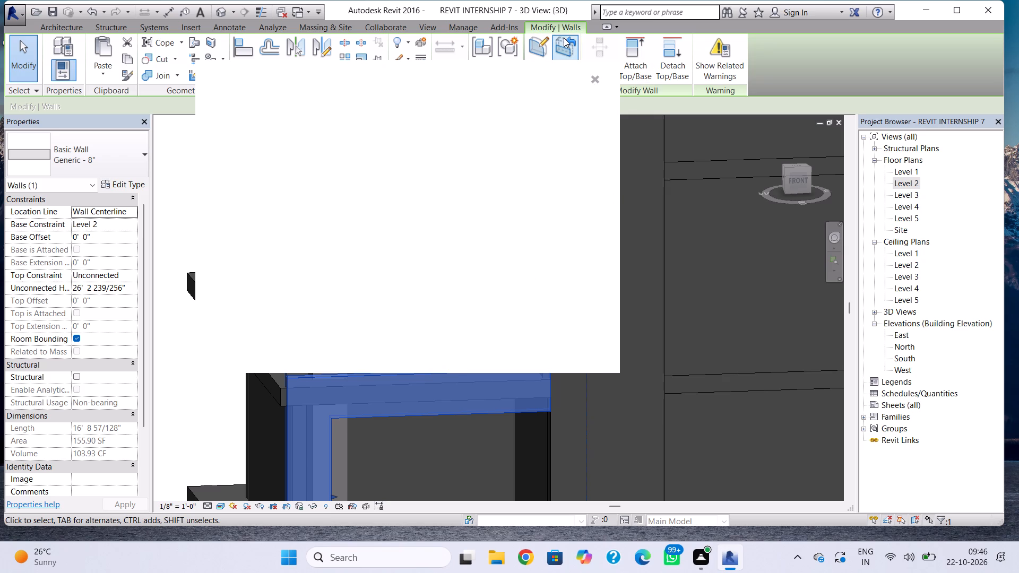
Dismiss the blank notification card covering the selected S-shaped wall.
click(598, 81)
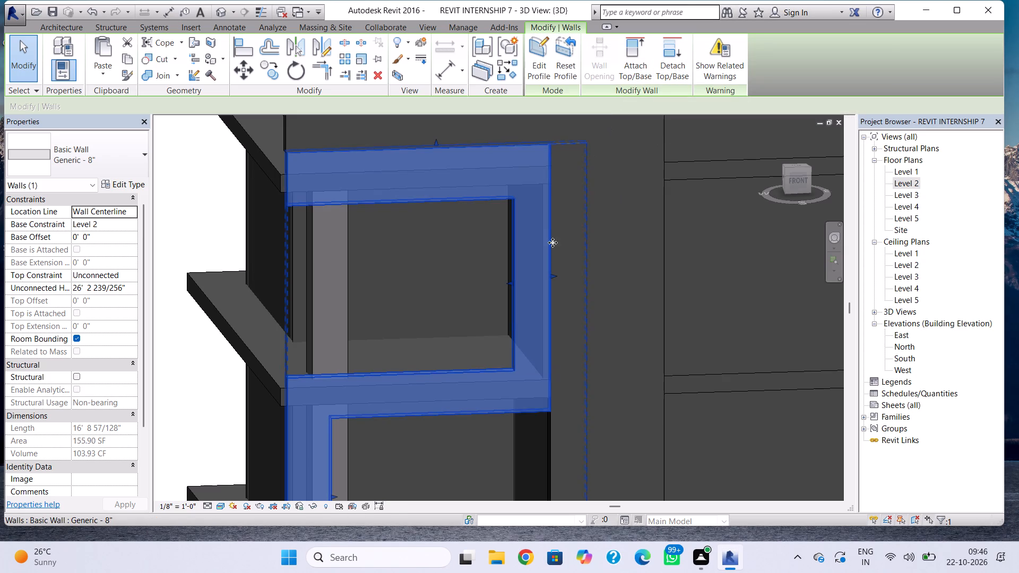
middle_drag(552, 255, 479, 293)
scroll(473, 286, down, 1)
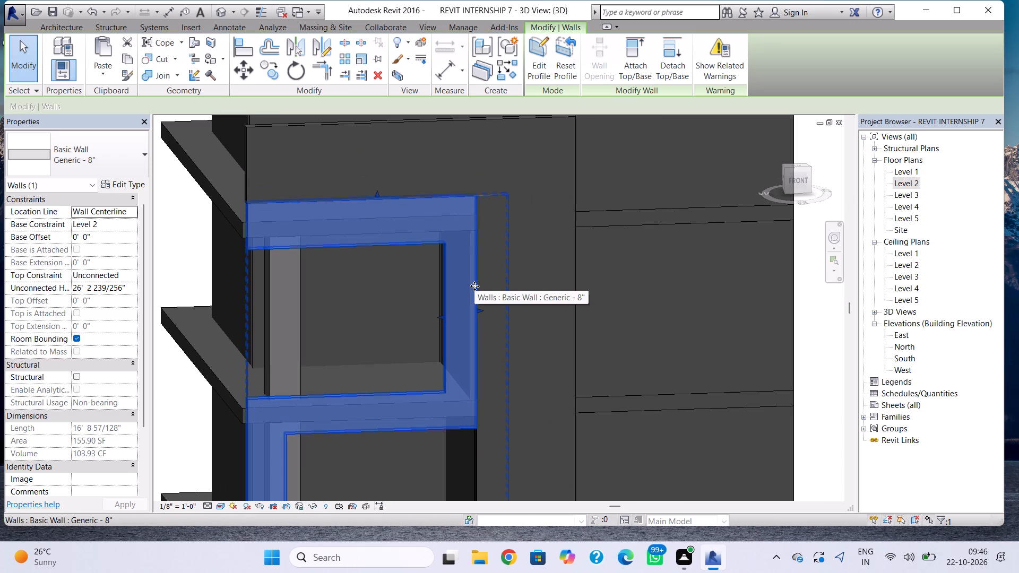
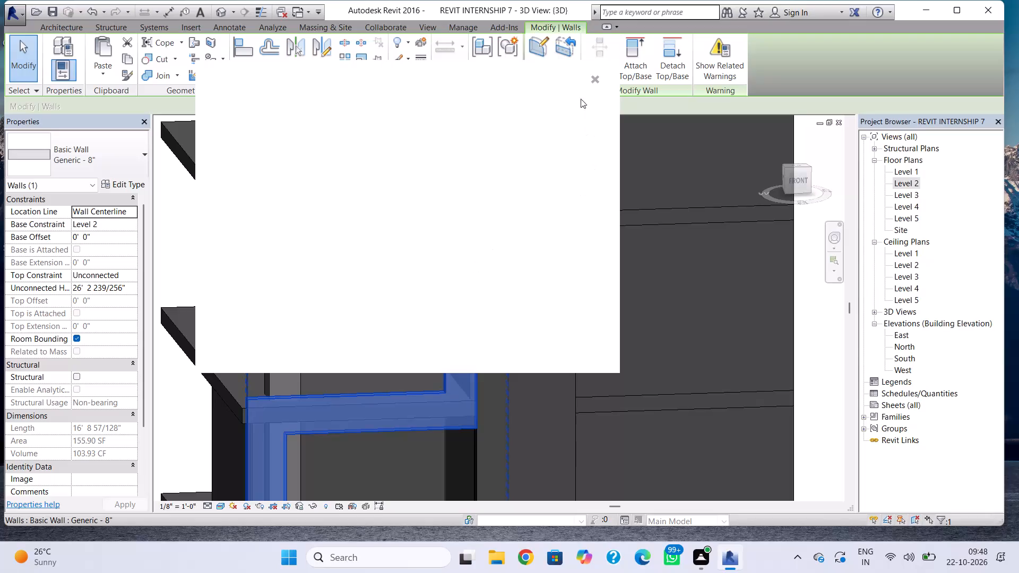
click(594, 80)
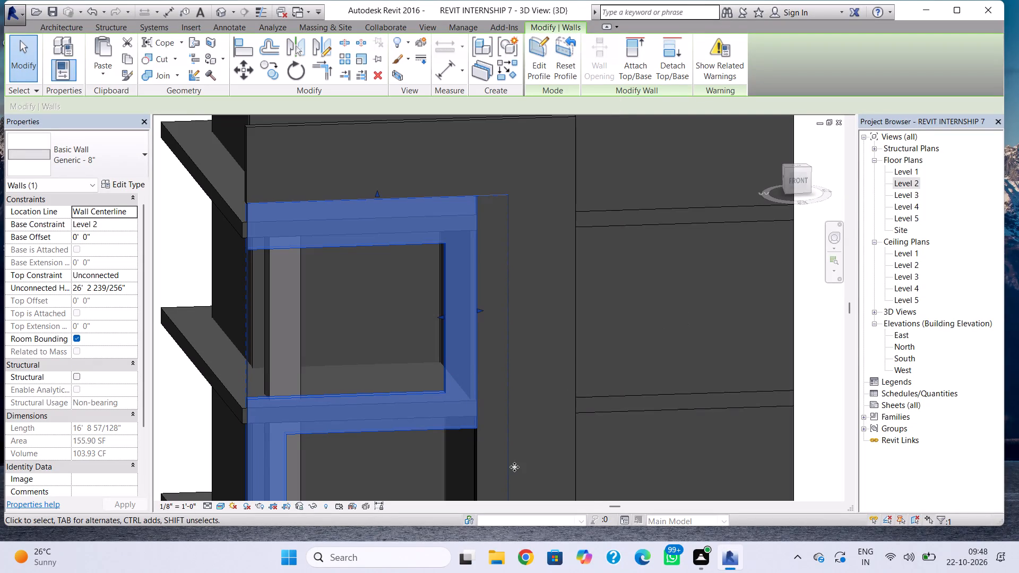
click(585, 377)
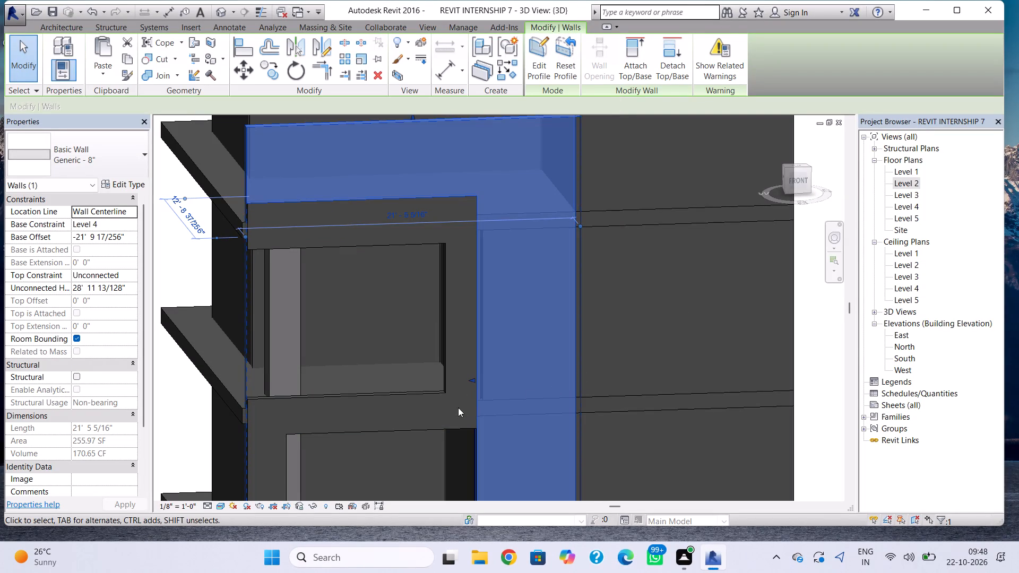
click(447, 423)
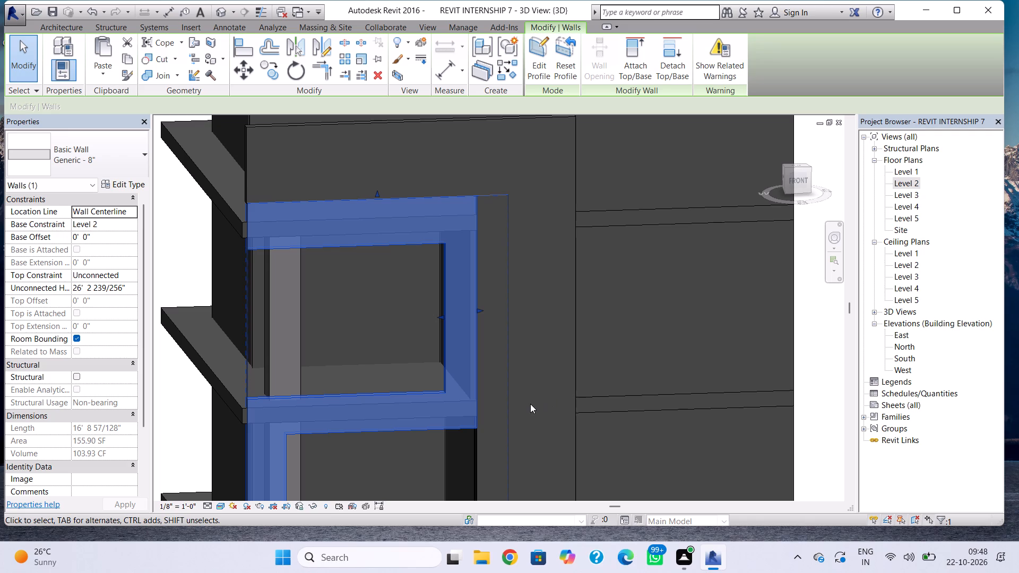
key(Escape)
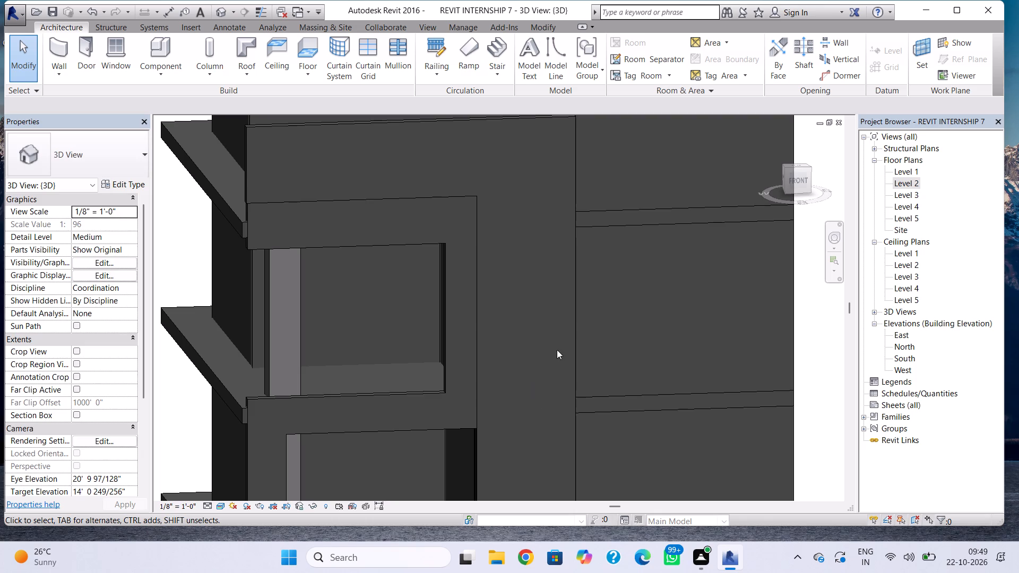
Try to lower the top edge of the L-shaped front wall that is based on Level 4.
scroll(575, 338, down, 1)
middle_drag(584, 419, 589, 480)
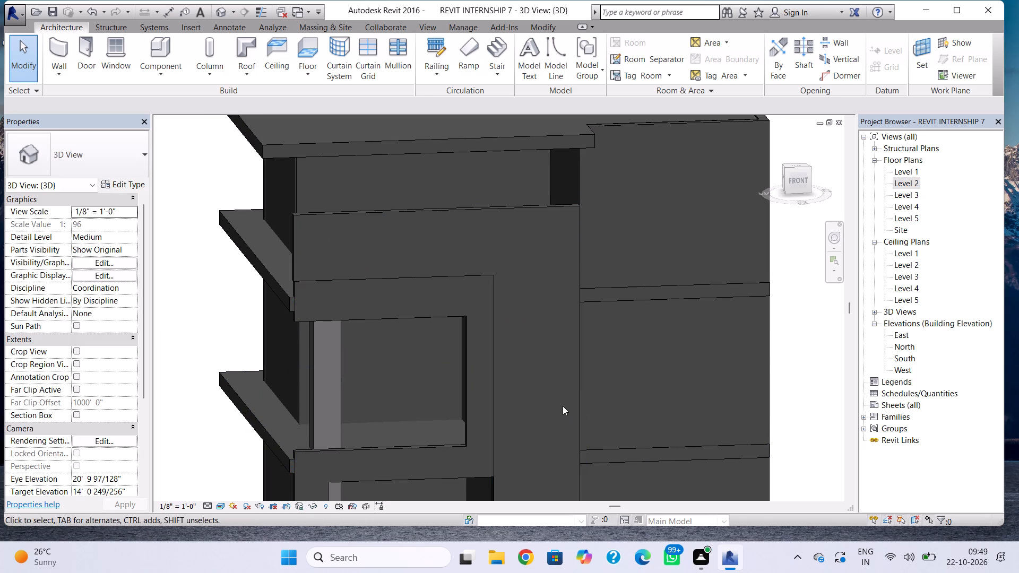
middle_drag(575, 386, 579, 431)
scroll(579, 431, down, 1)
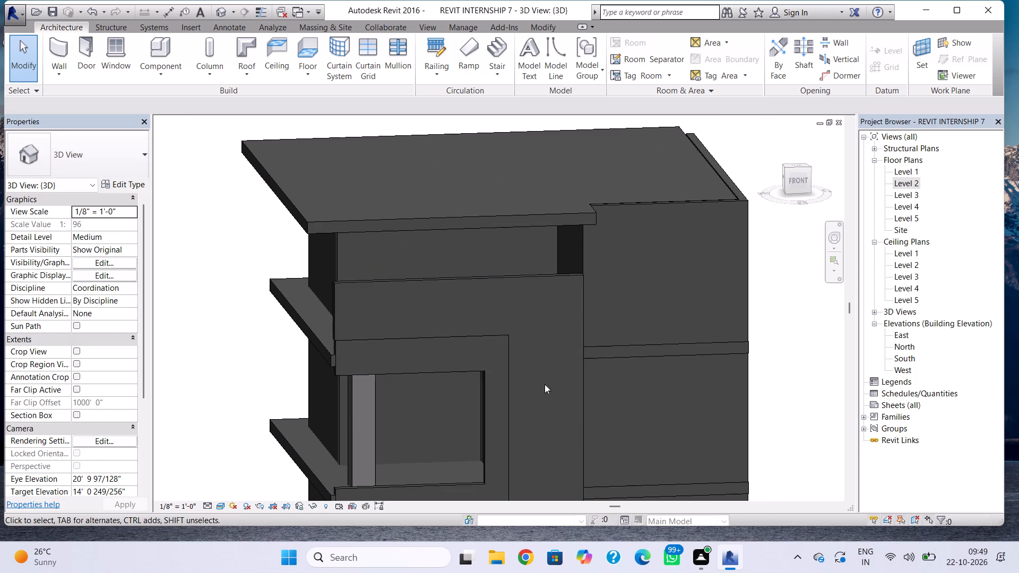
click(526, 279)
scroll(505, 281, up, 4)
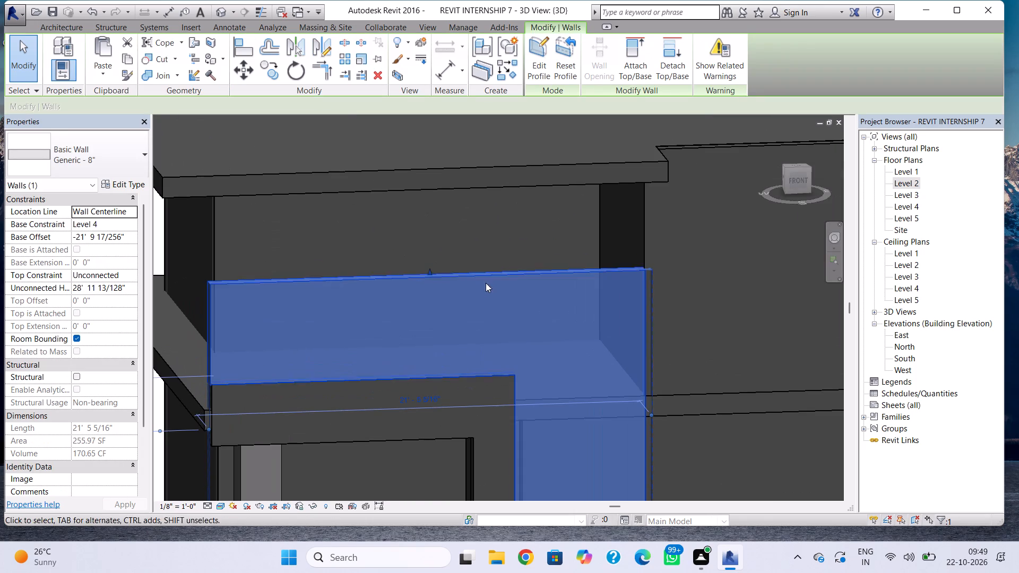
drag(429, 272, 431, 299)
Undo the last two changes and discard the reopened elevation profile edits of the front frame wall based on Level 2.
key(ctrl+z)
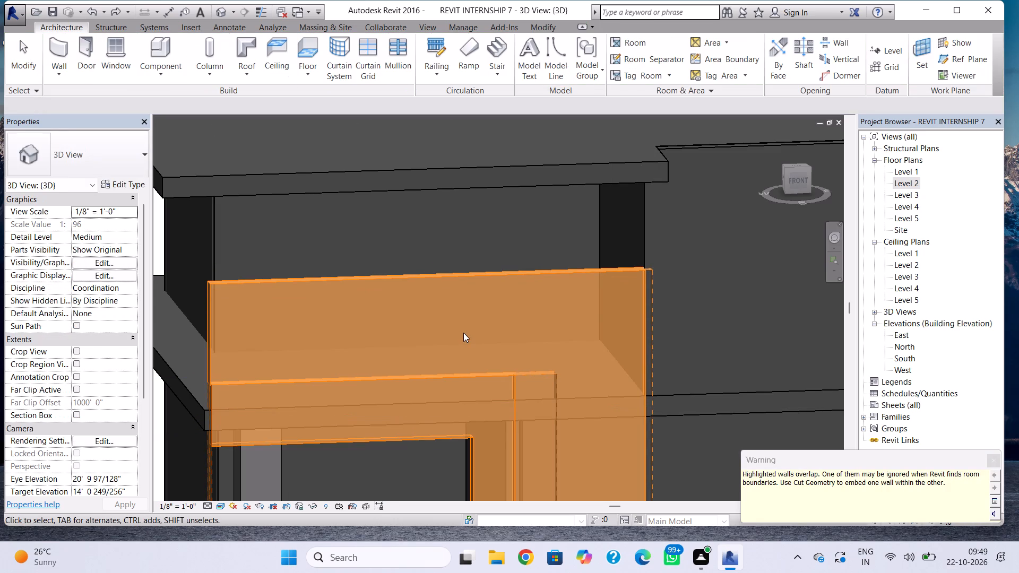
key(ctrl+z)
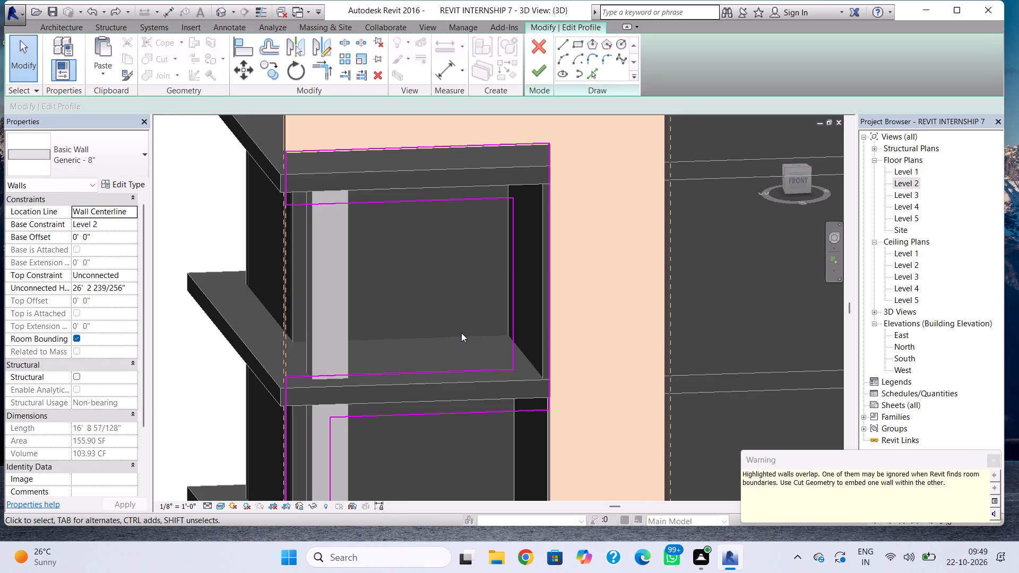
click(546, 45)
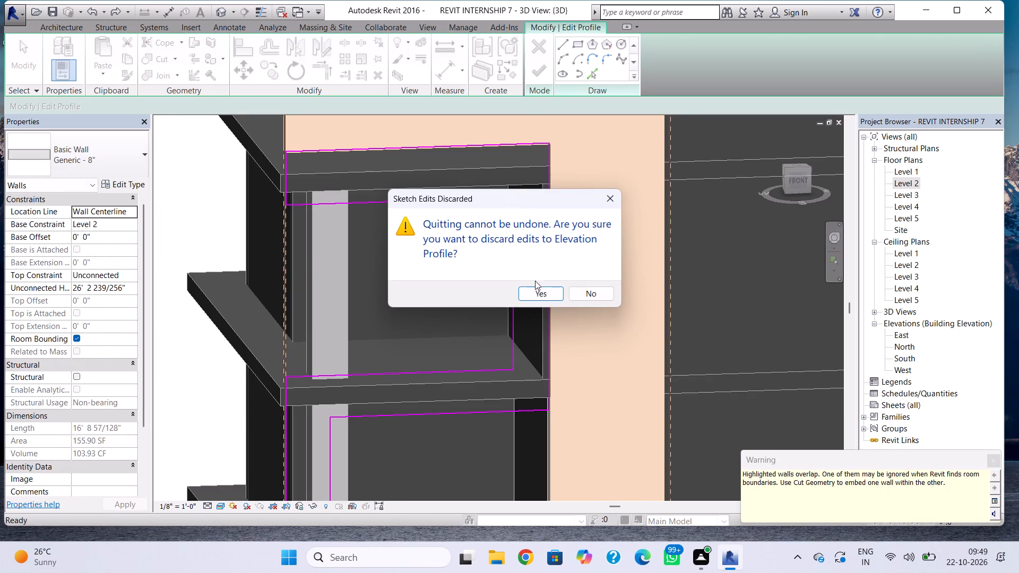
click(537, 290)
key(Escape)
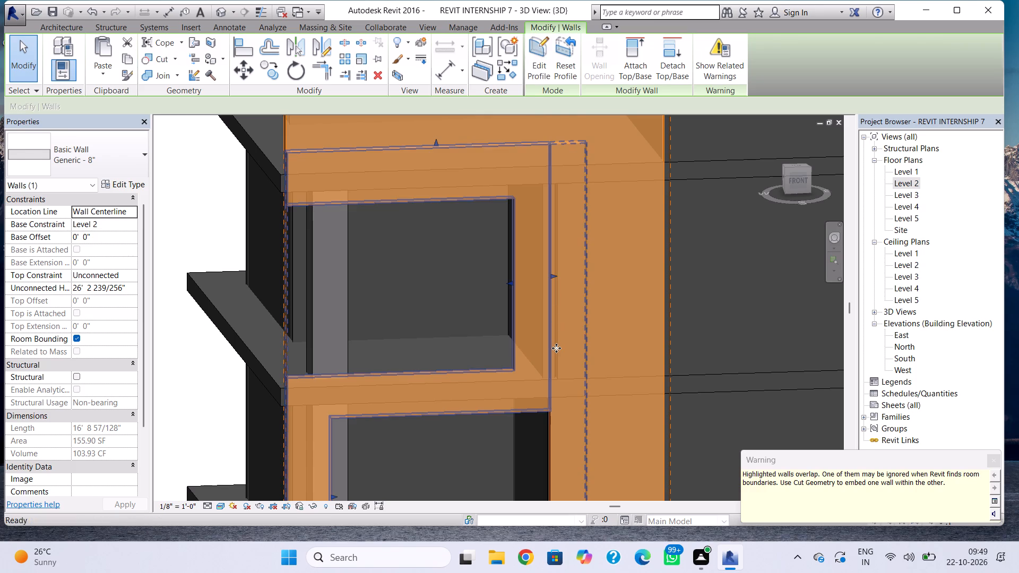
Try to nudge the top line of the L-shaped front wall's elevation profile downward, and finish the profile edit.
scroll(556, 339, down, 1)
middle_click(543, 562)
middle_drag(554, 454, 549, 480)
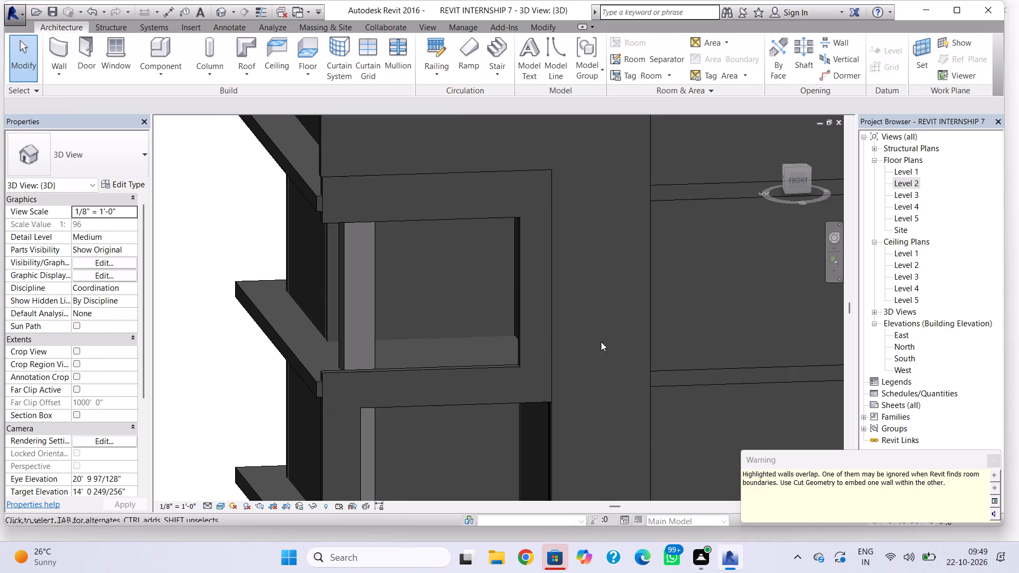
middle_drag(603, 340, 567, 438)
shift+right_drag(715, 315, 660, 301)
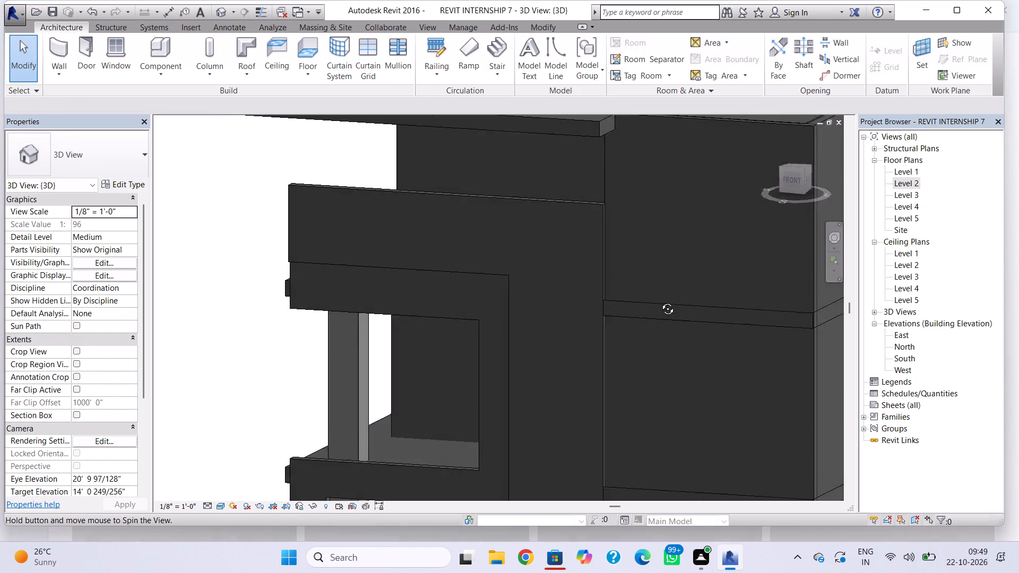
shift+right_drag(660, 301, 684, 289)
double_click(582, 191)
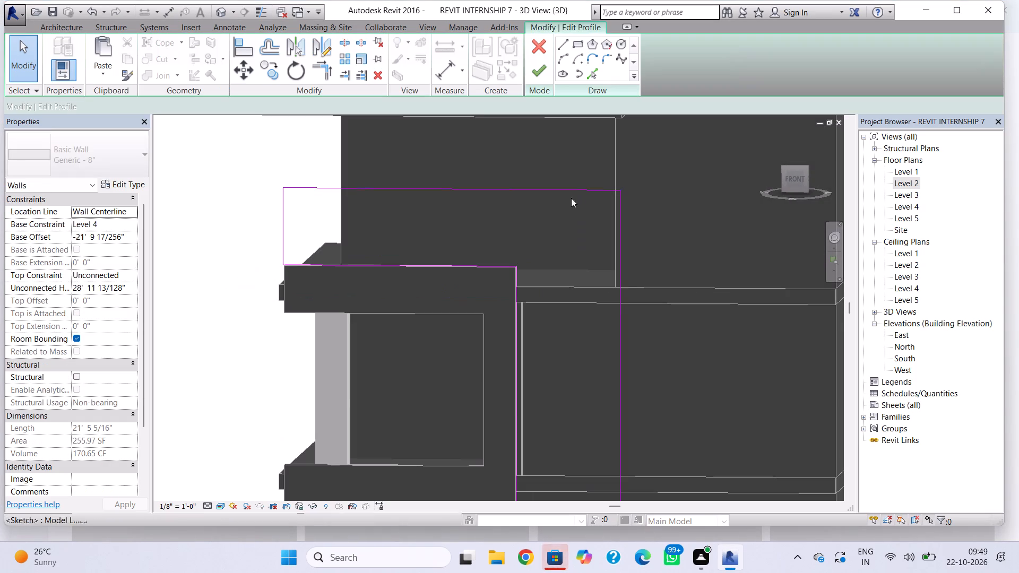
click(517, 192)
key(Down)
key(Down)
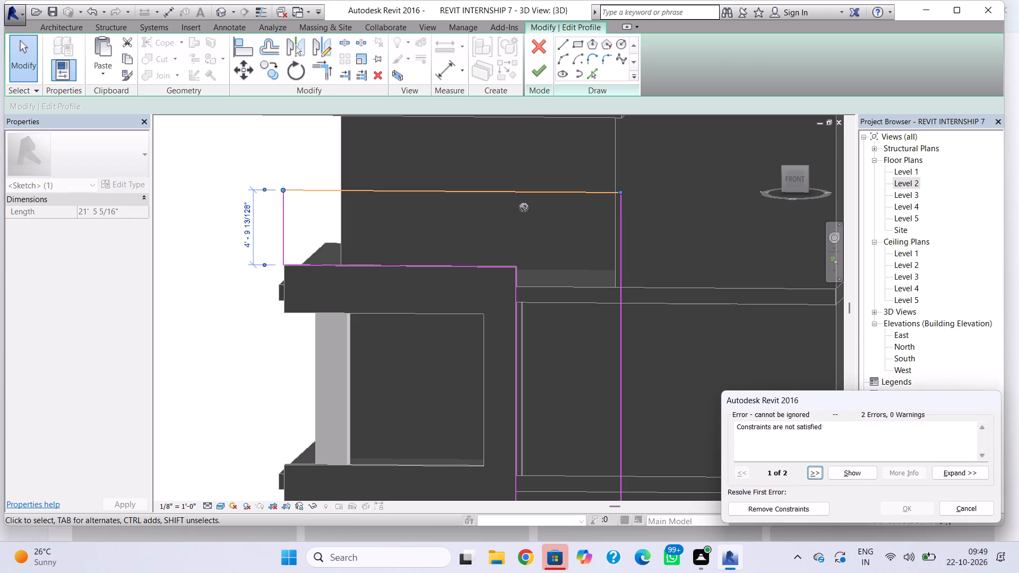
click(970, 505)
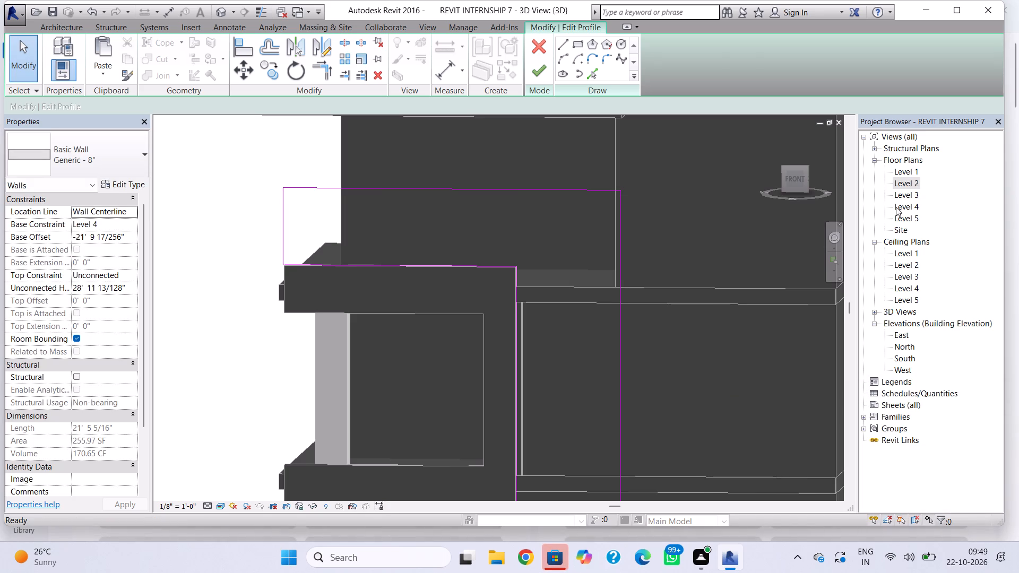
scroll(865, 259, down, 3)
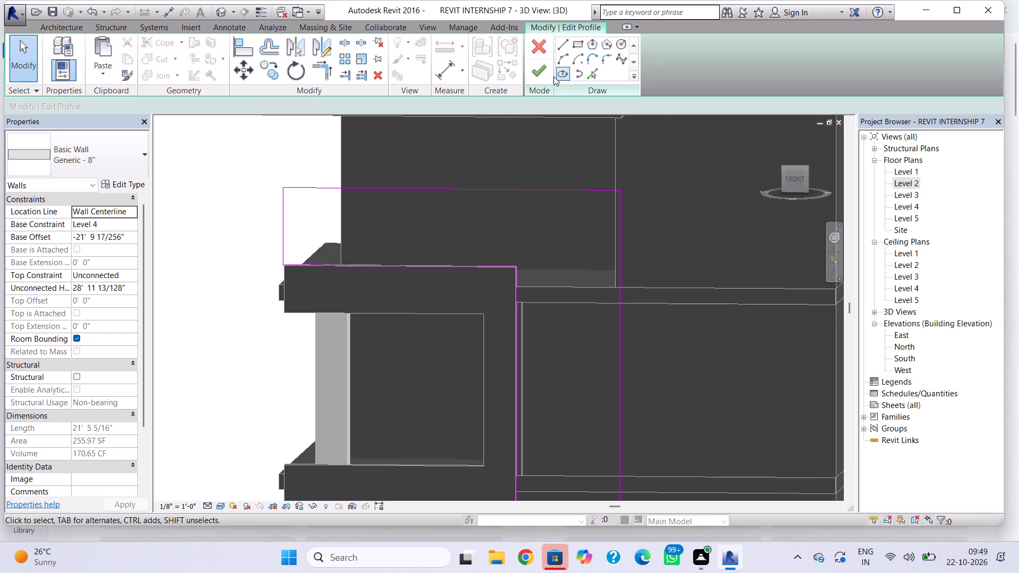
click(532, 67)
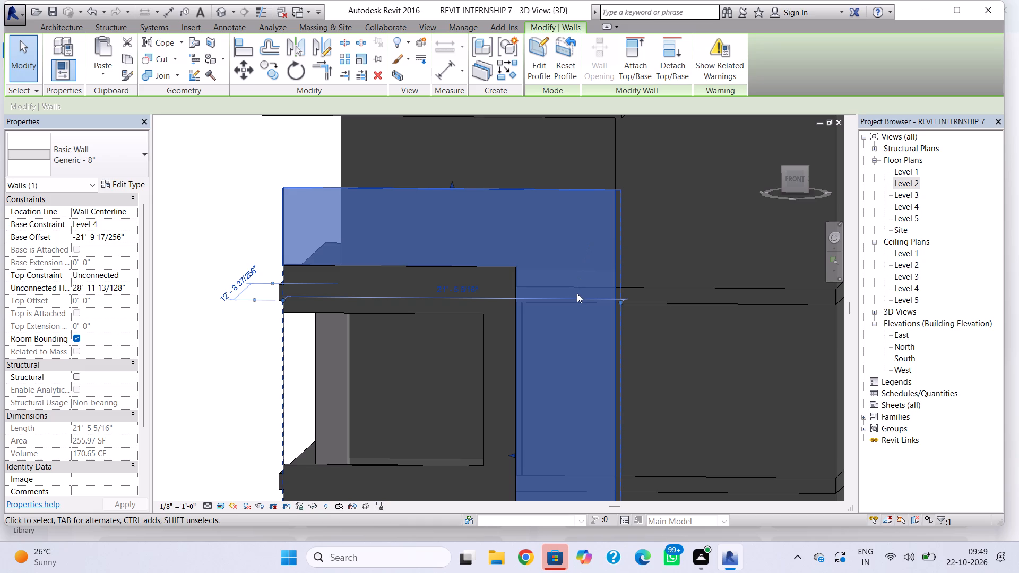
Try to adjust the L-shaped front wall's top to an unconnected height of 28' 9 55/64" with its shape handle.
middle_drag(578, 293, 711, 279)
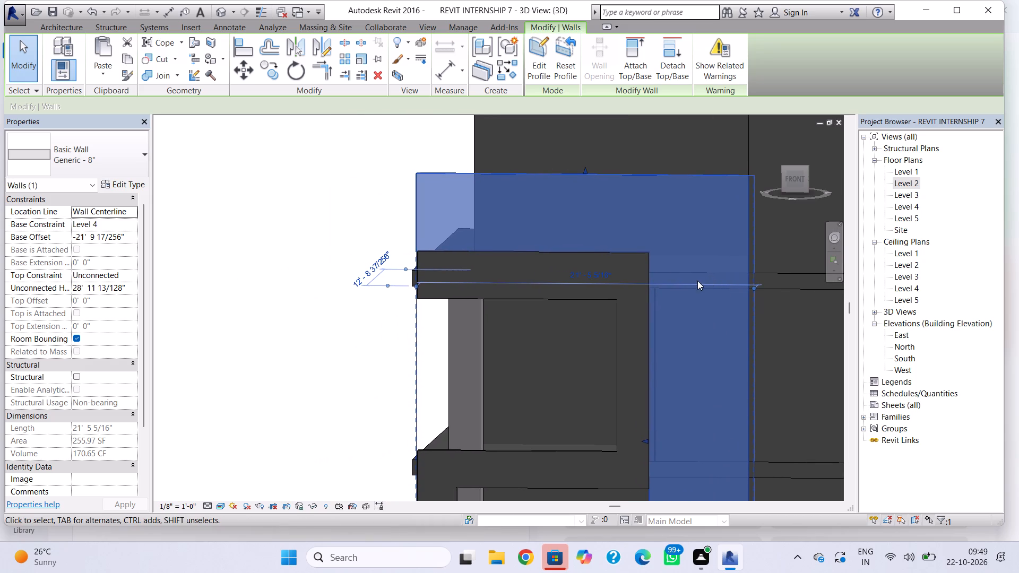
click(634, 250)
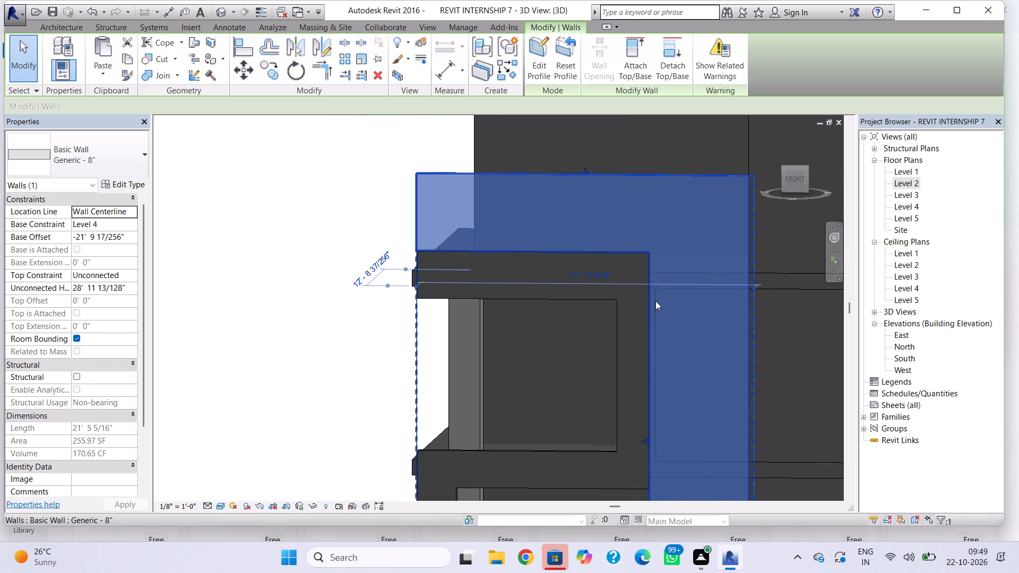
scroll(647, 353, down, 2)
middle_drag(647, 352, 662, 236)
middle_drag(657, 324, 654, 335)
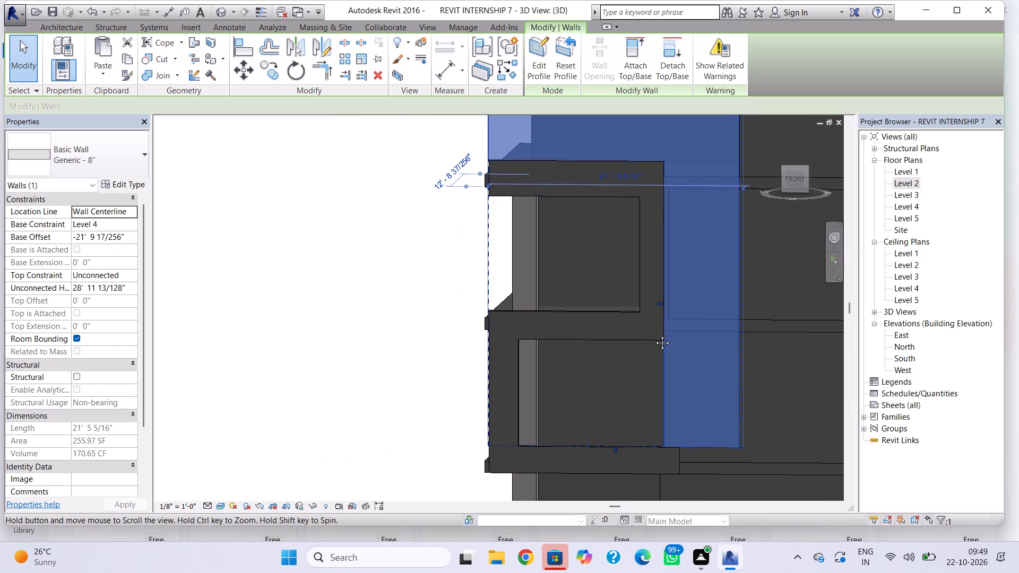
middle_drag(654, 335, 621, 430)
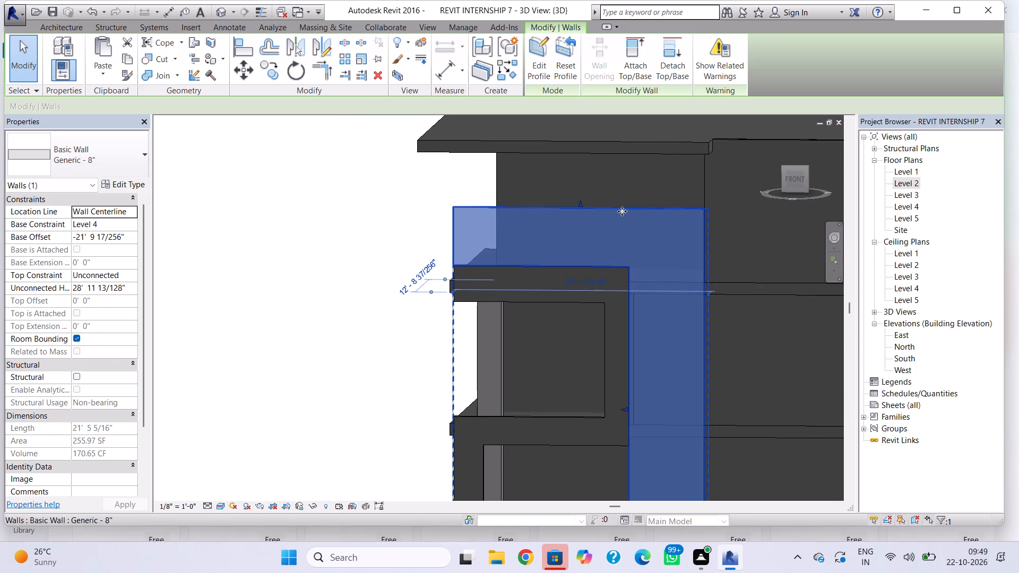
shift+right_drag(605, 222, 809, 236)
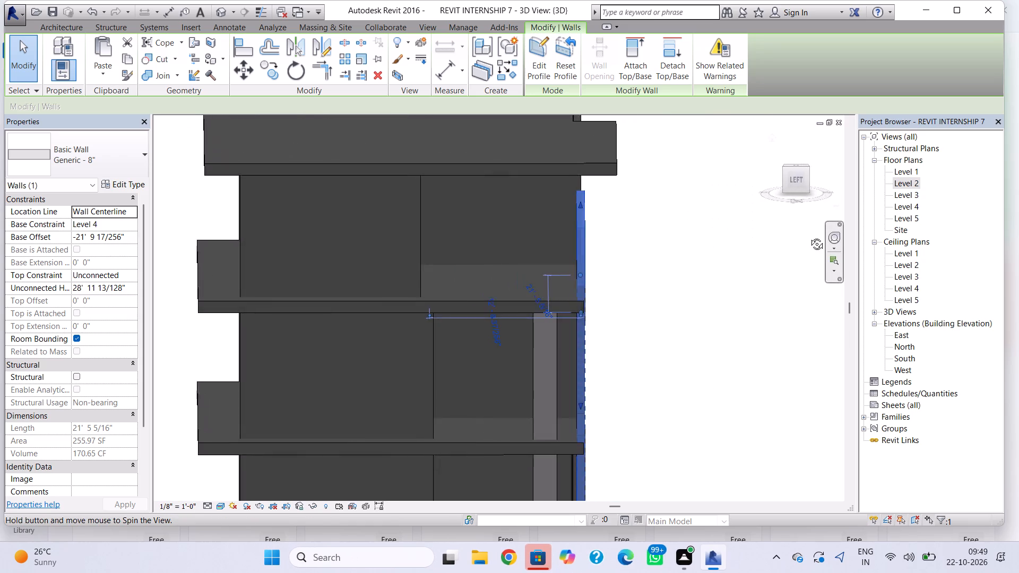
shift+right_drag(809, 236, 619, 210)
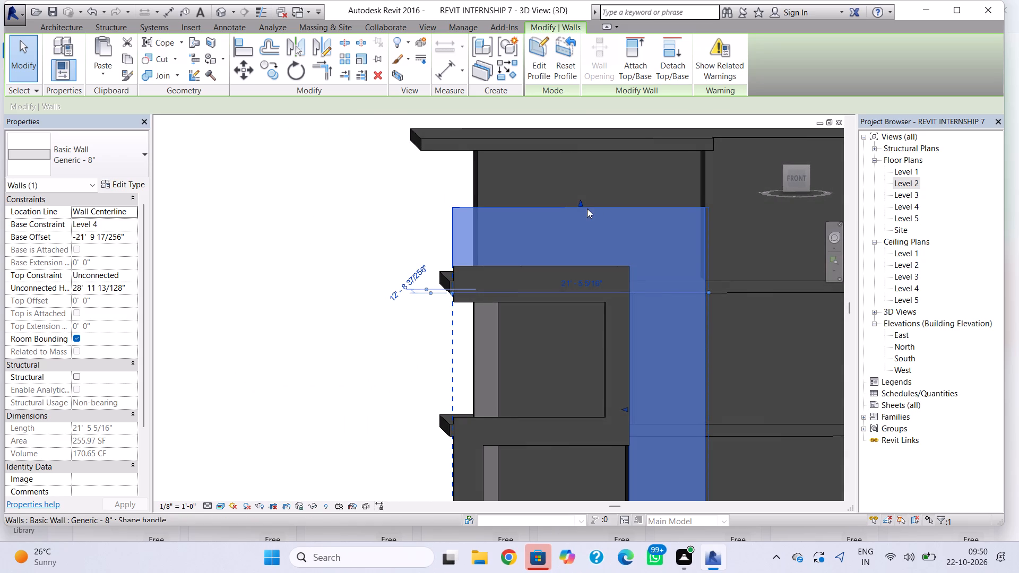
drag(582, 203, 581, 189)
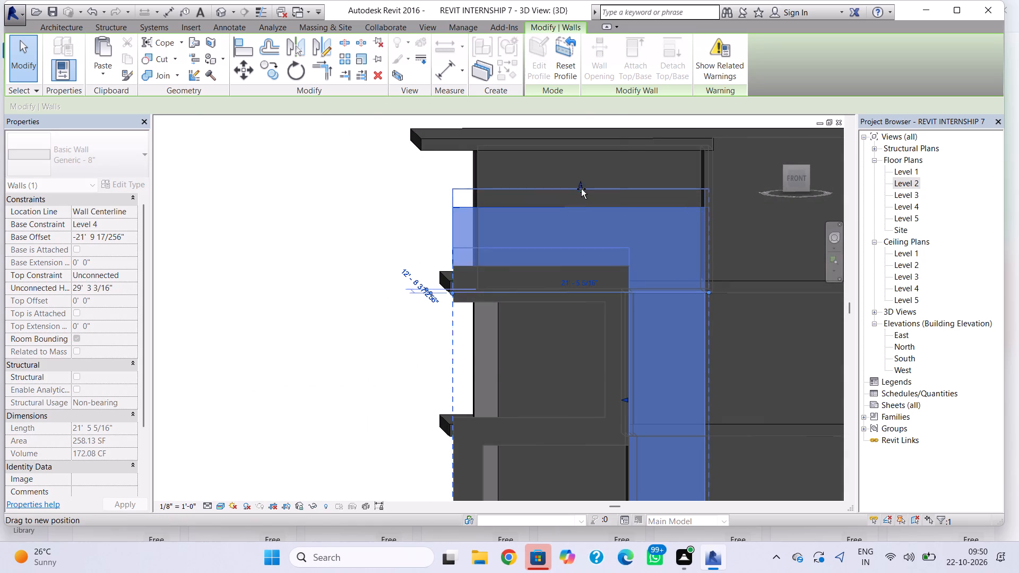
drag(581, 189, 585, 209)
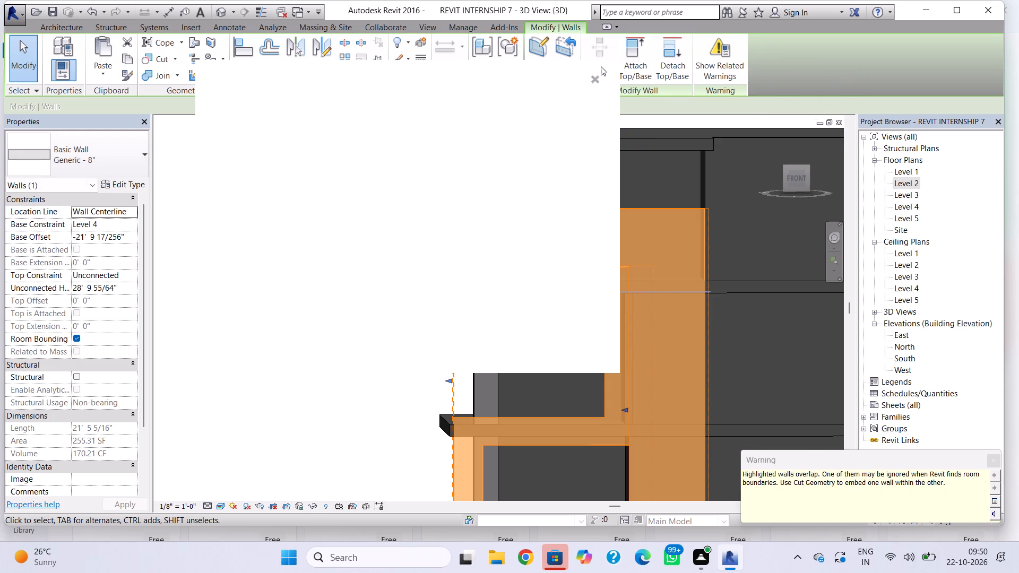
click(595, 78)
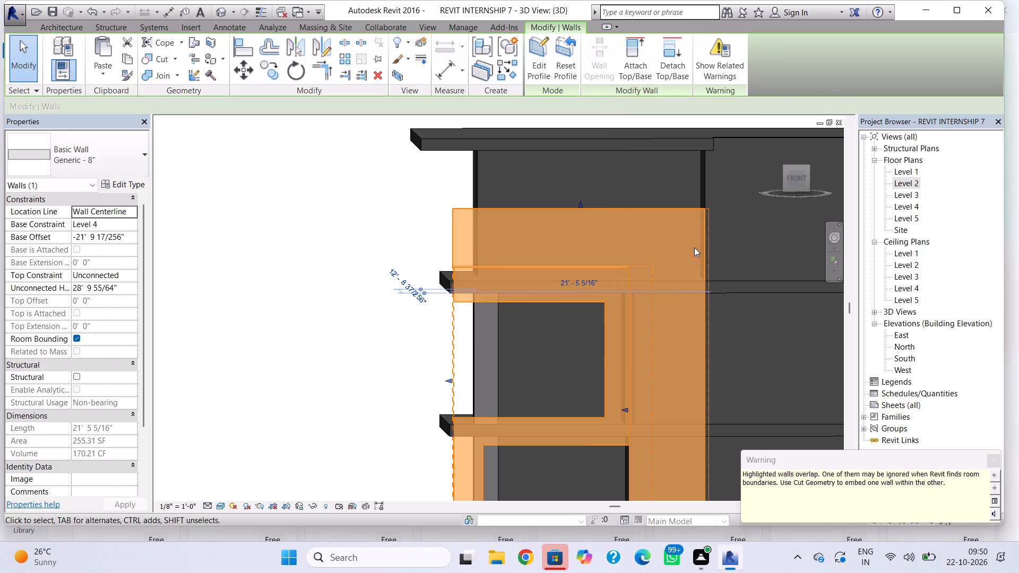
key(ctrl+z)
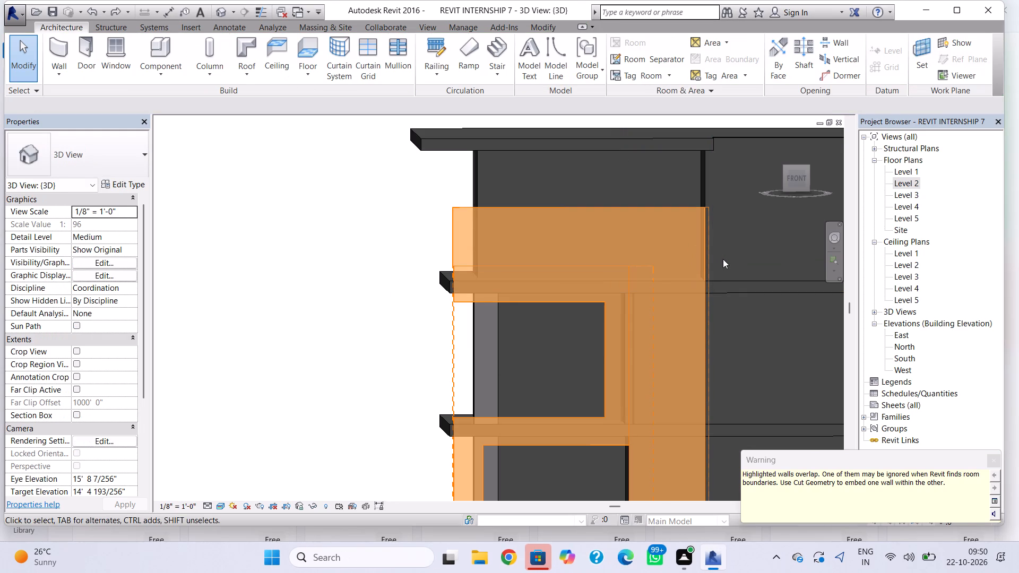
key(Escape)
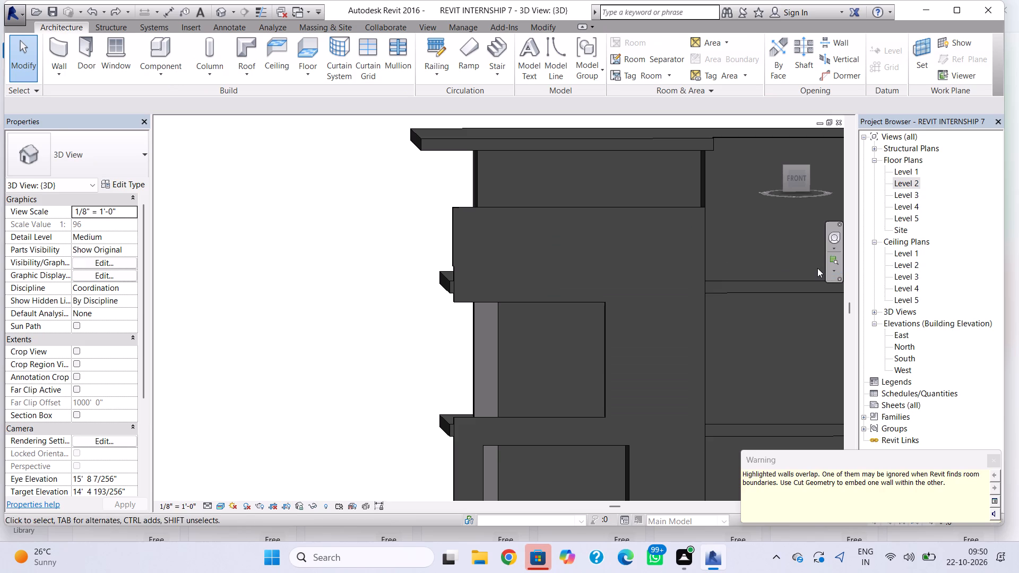
Open the L-shaped front wall's elevation profile and draw a horizontal line across its full width, 1'-0" below the top line.
shift+right_drag(766, 282, 948, 291)
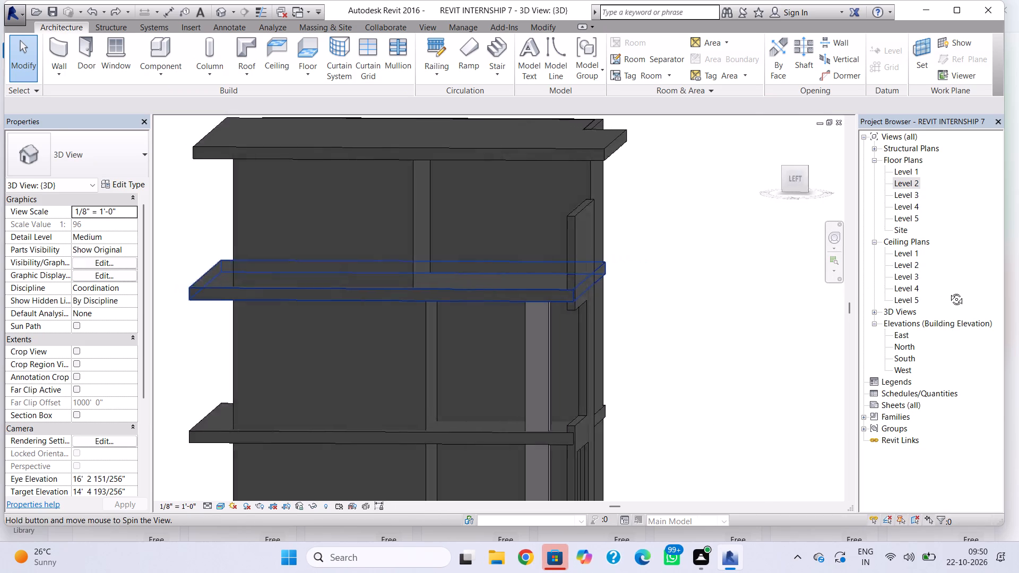
shift+right_drag(948, 291, 880, 299)
click(647, 229)
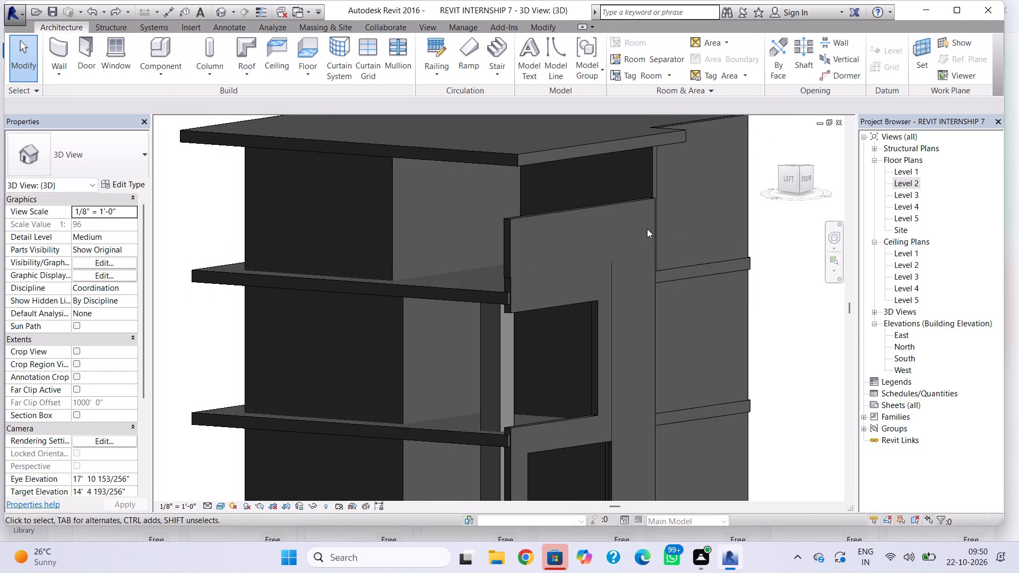
click(649, 199)
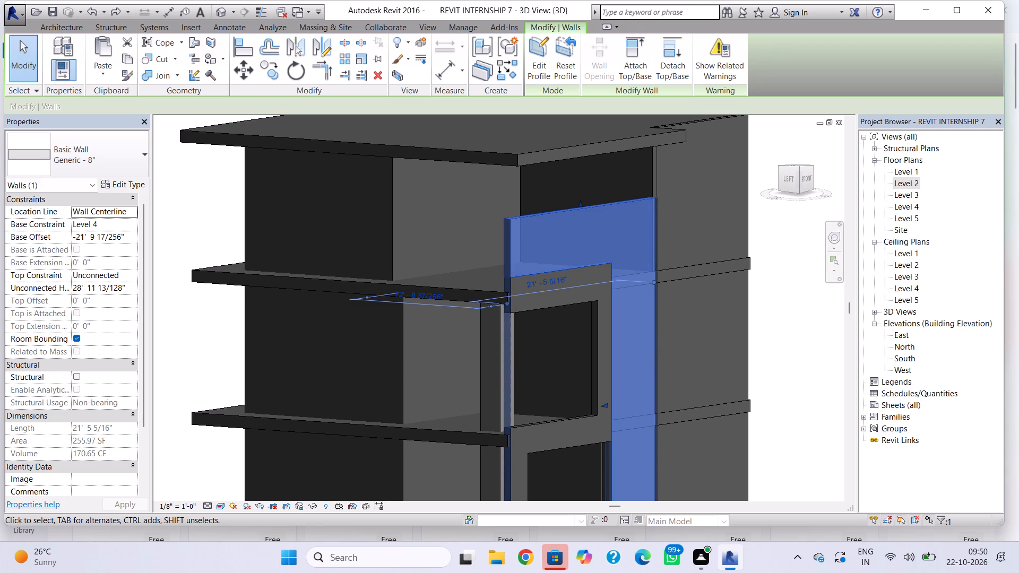
shift+right_drag(644, 40, 598, 60)
shift+right_drag(664, 165, 615, 166)
shift+right_drag(757, 253, 689, 258)
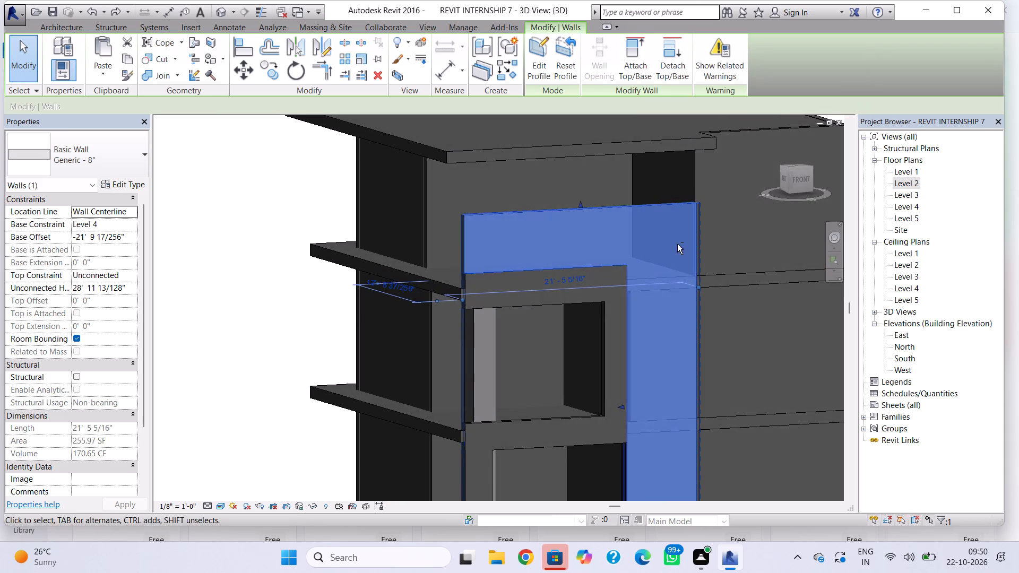
double_click(654, 209)
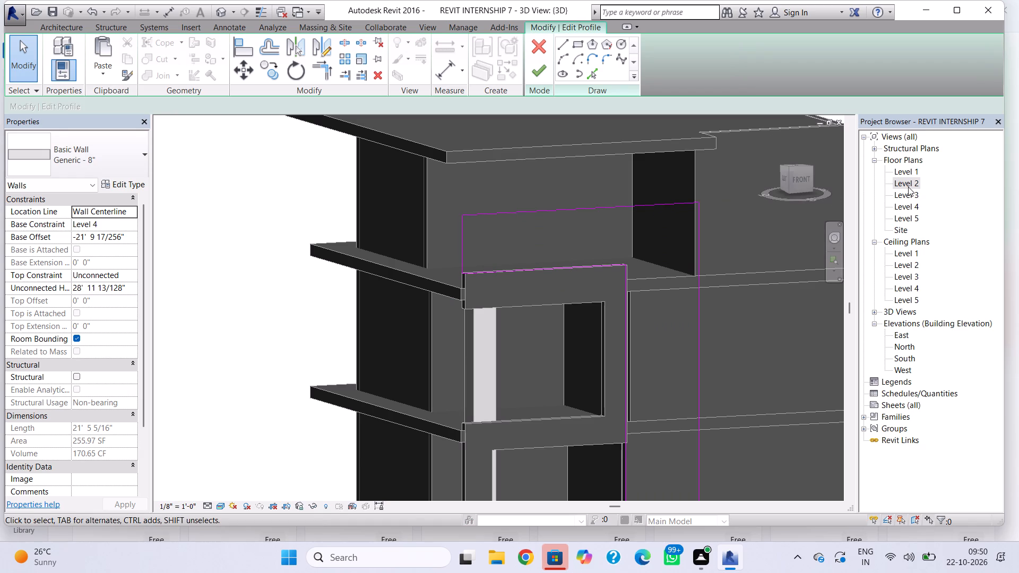
click(799, 177)
shift+right_drag(725, 218, 674, 199)
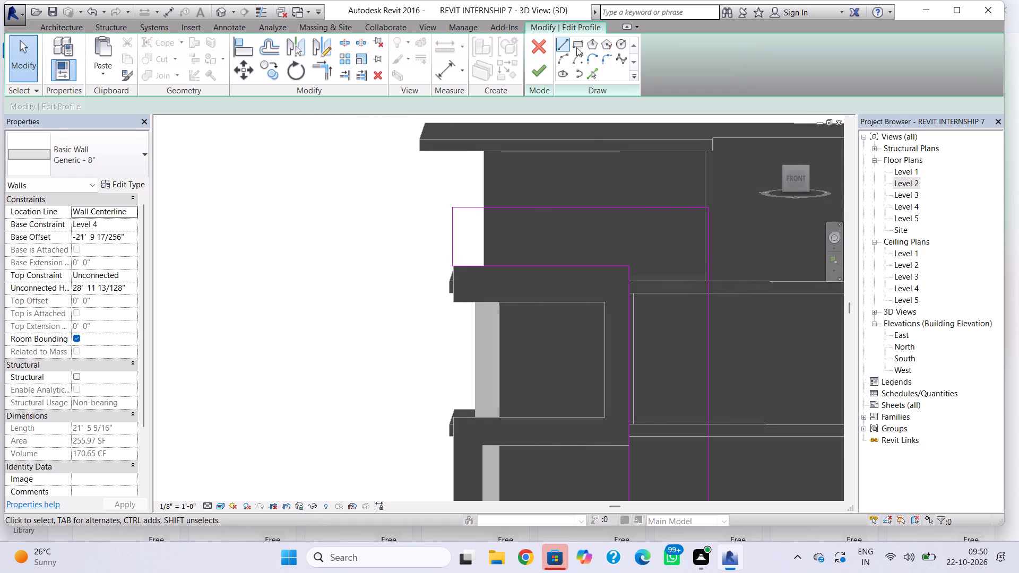
click(566, 48)
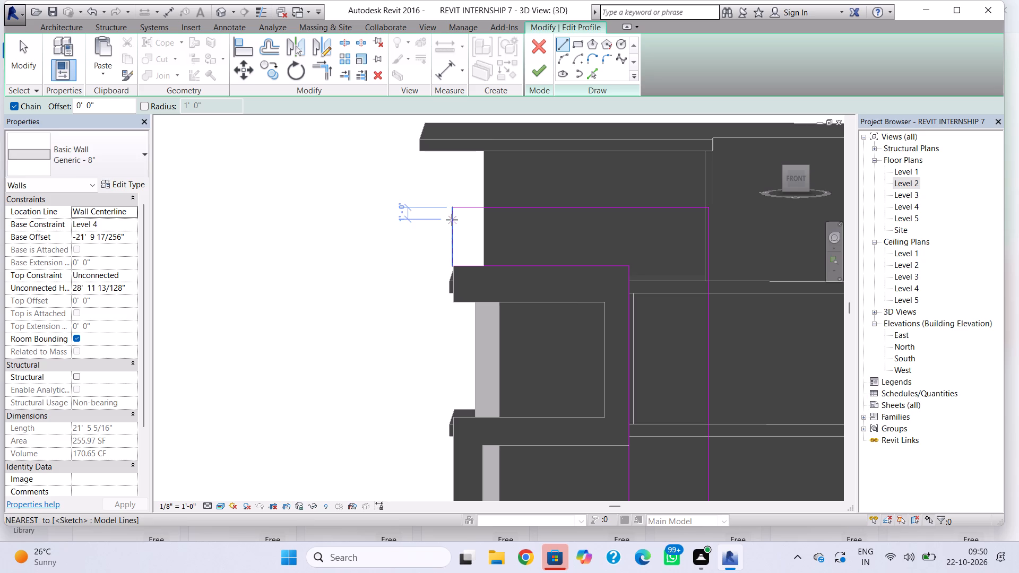
click(452, 220)
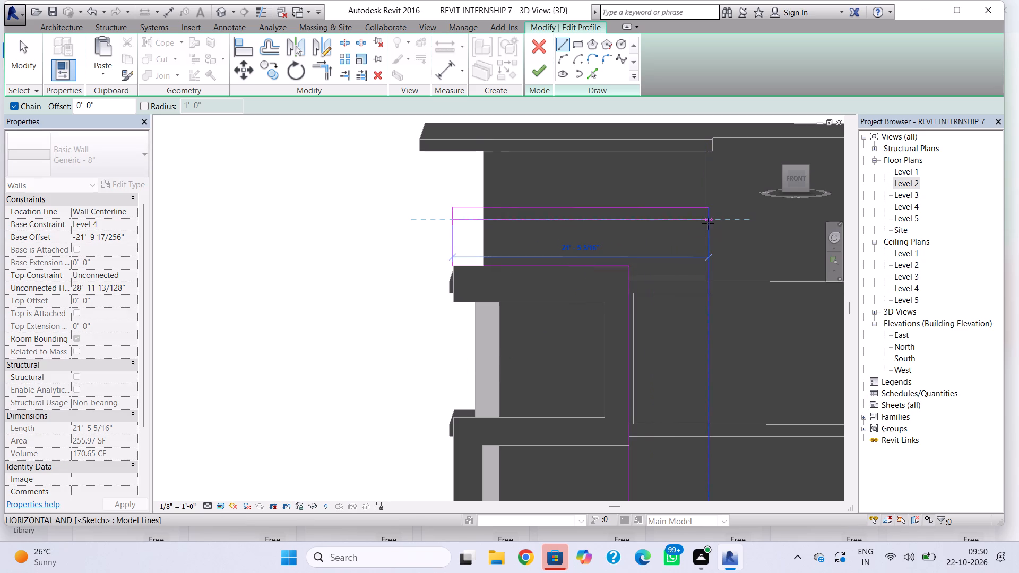
click(711, 220)
key(Escape)
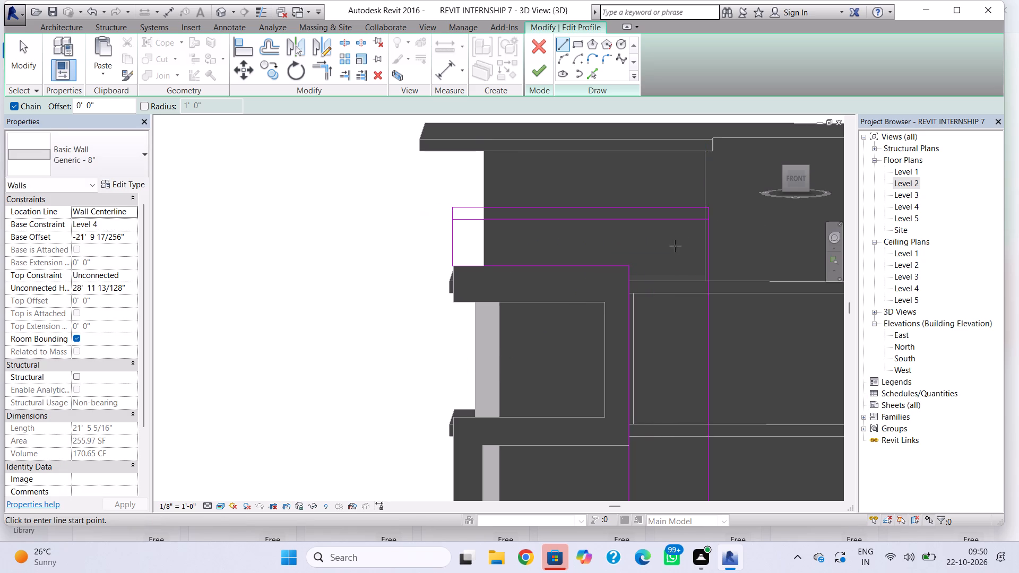
key(Escape)
Delete the profile's old top line, shorten both vertical side lines to the new line, and finish the profile edit.
click(659, 204)
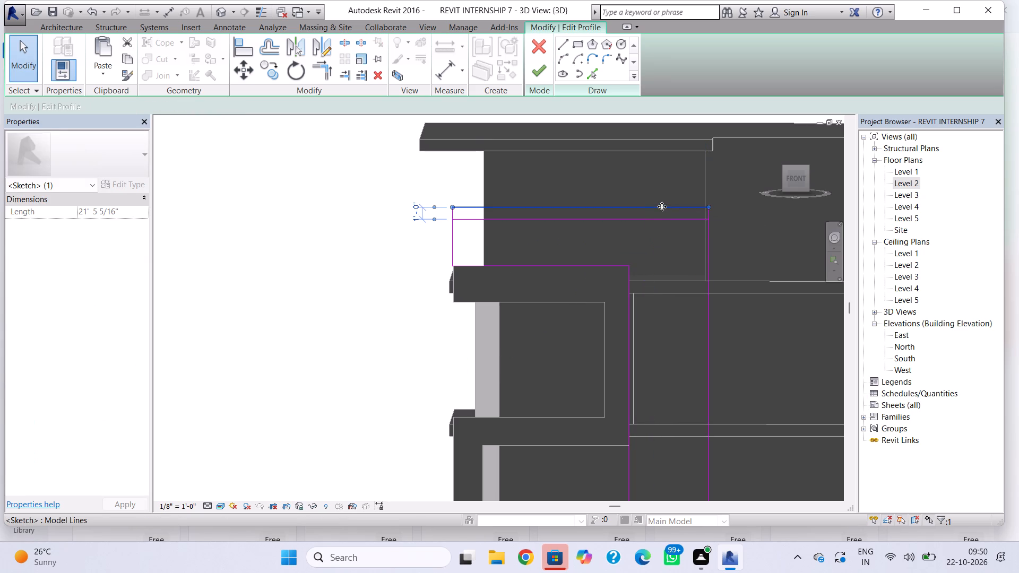
key(Delete)
click(706, 210)
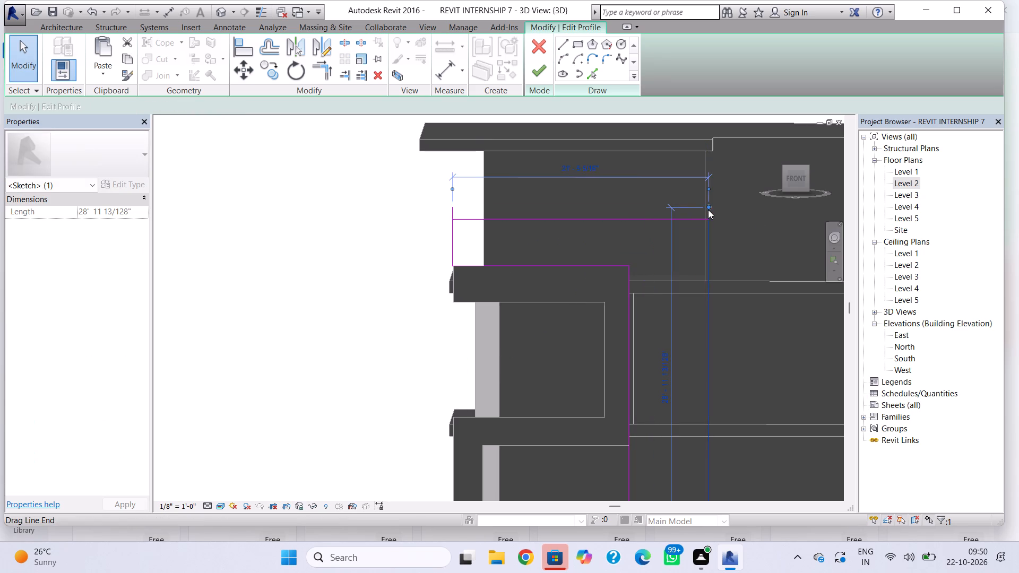
scroll(708, 210, up, 6)
drag(709, 204, 706, 228)
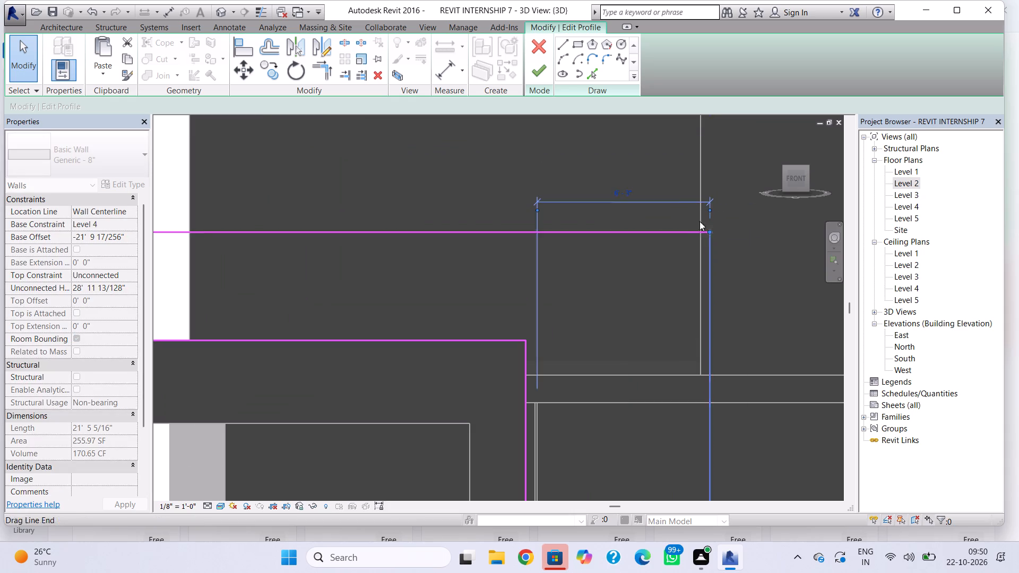
middle_drag(638, 238, 830, 262)
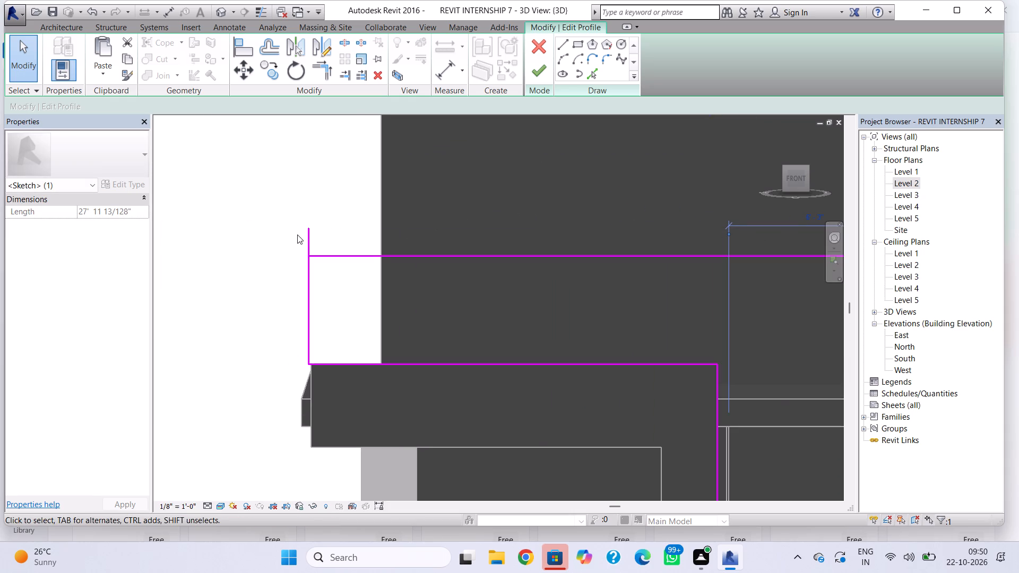
click(307, 234)
drag(309, 227, 310, 250)
click(540, 77)
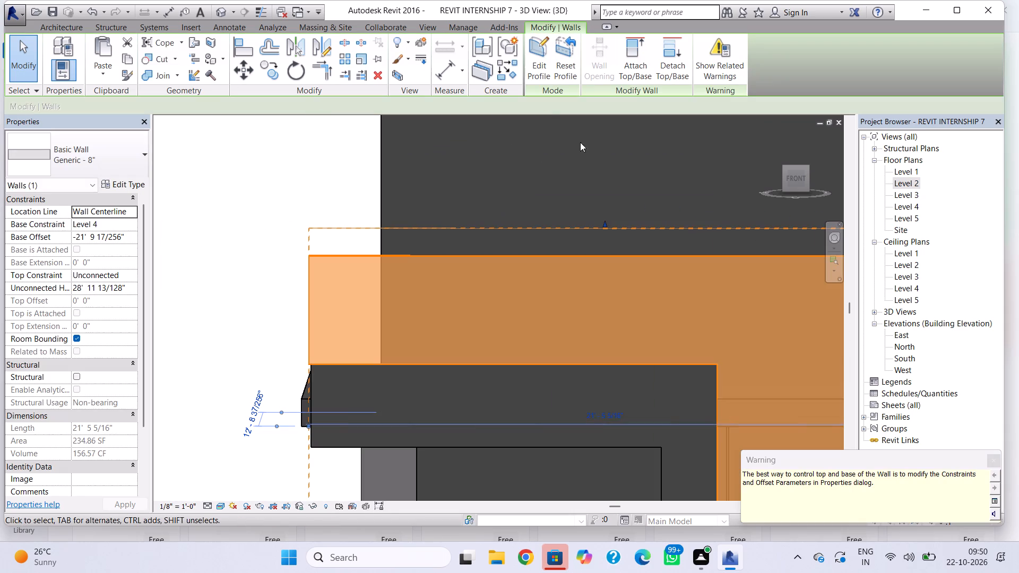
key(Escape)
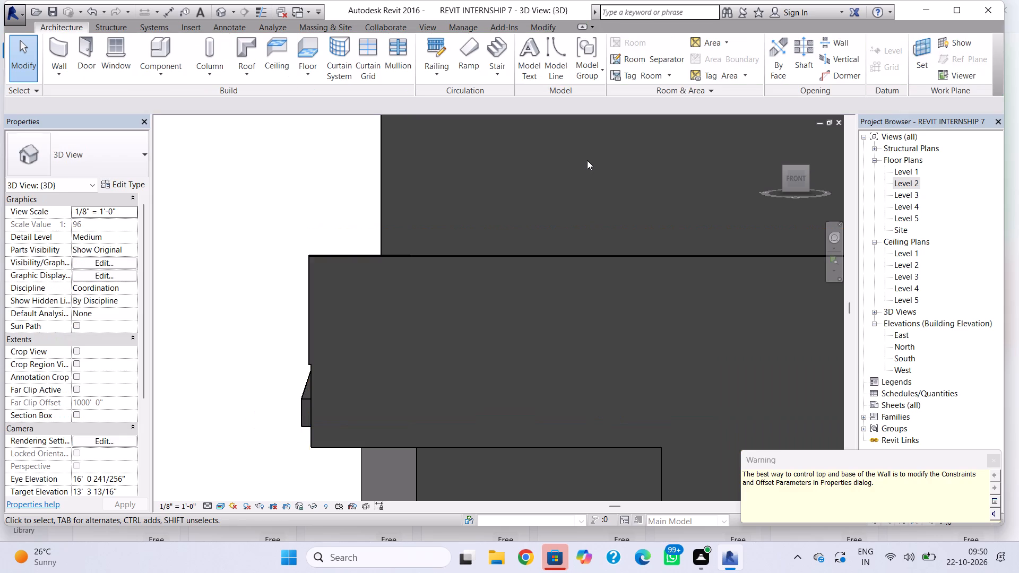
Cut a tall, narrow rectangular opening in the L-shaped front wall's vertical leg by editing its elevation profile.
scroll(575, 201, down, 2)
middle_drag(565, 210, 504, 132)
click(493, 170)
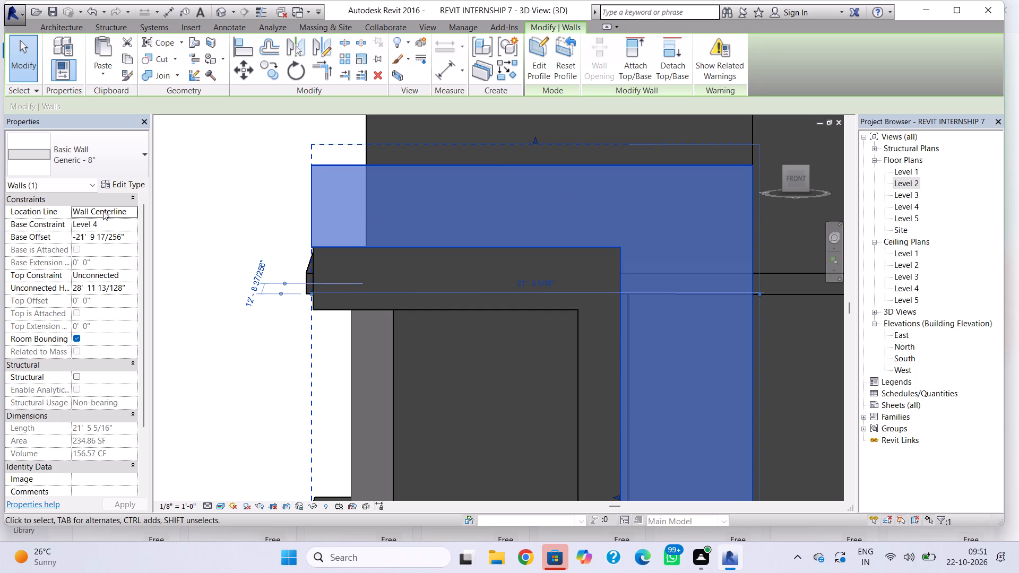
key(Escape)
scroll(78, 194, down, 3)
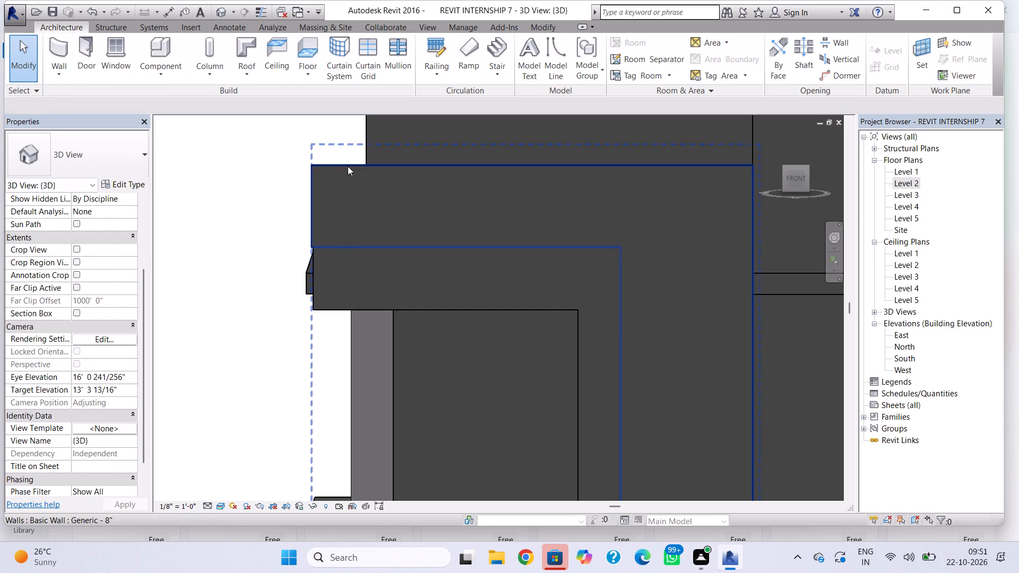
click(354, 165)
middle_drag(312, 207, 197, 126)
scroll(215, 187, down, 4)
middle_drag(269, 257, 281, 249)
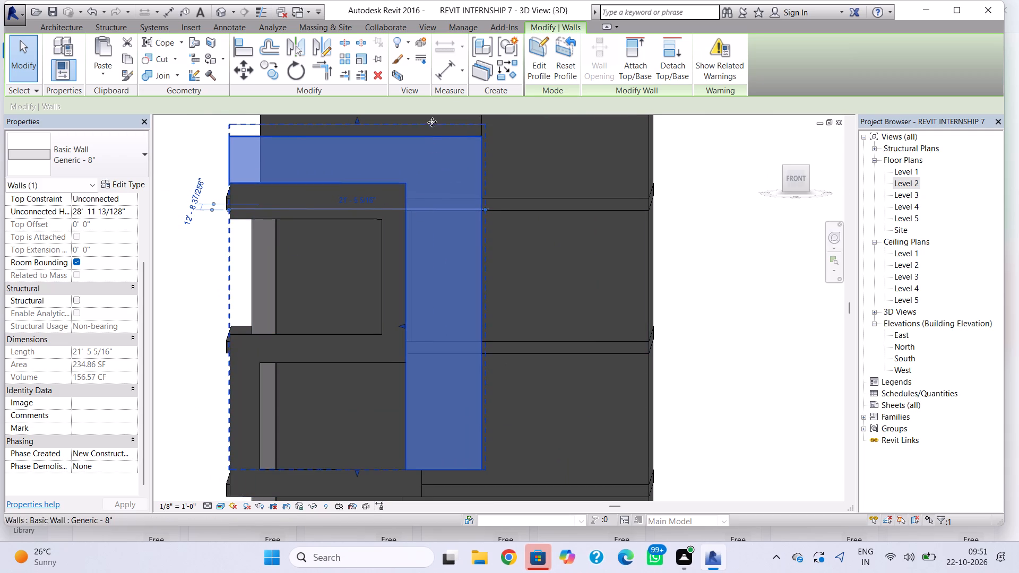
click(539, 50)
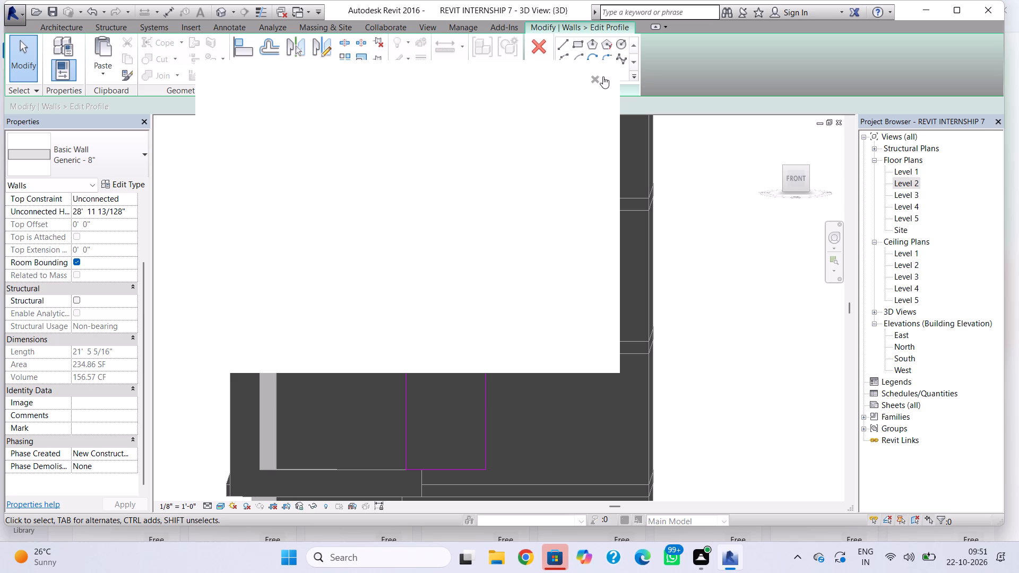
click(593, 81)
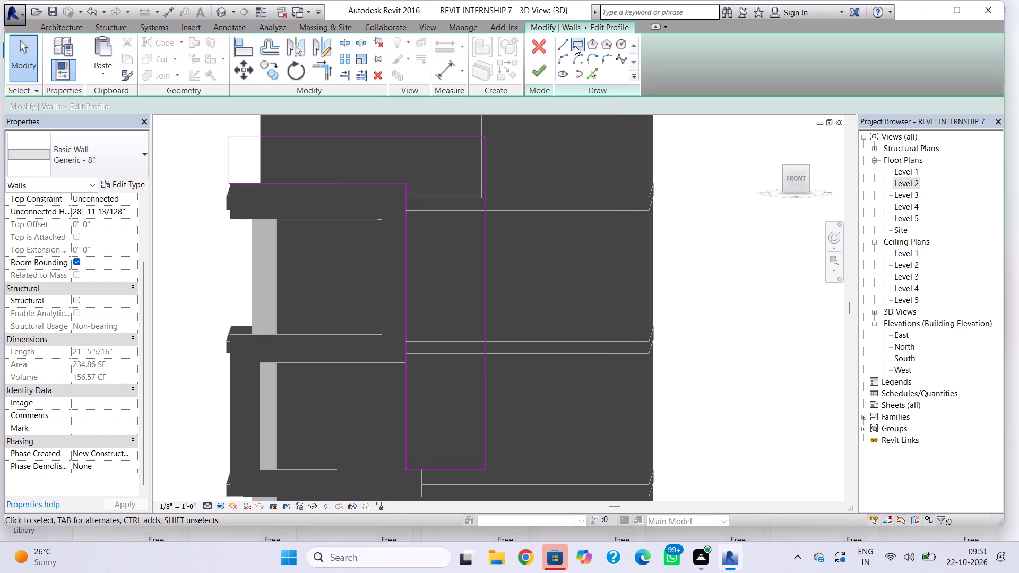
click(575, 46)
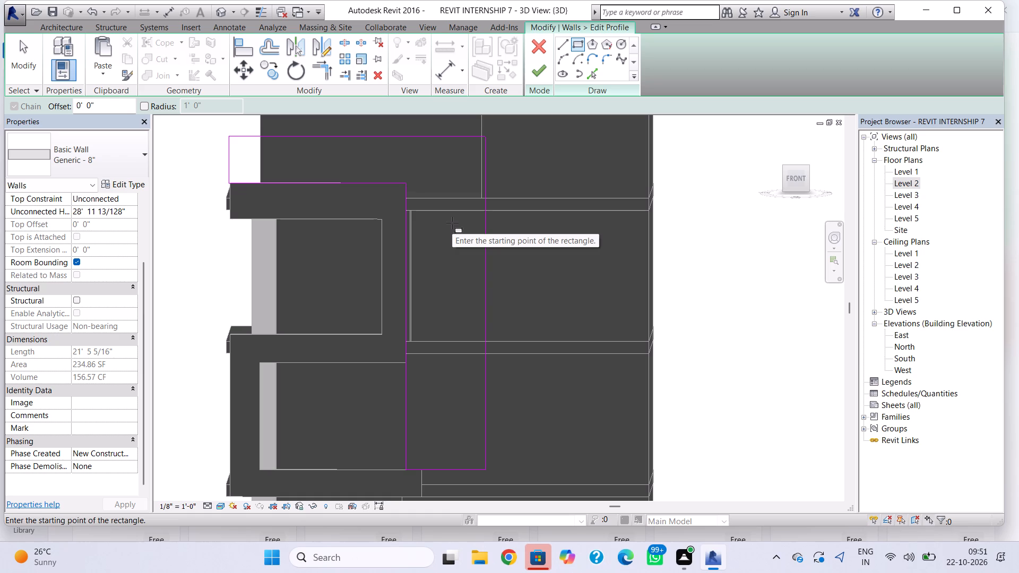
click(441, 215)
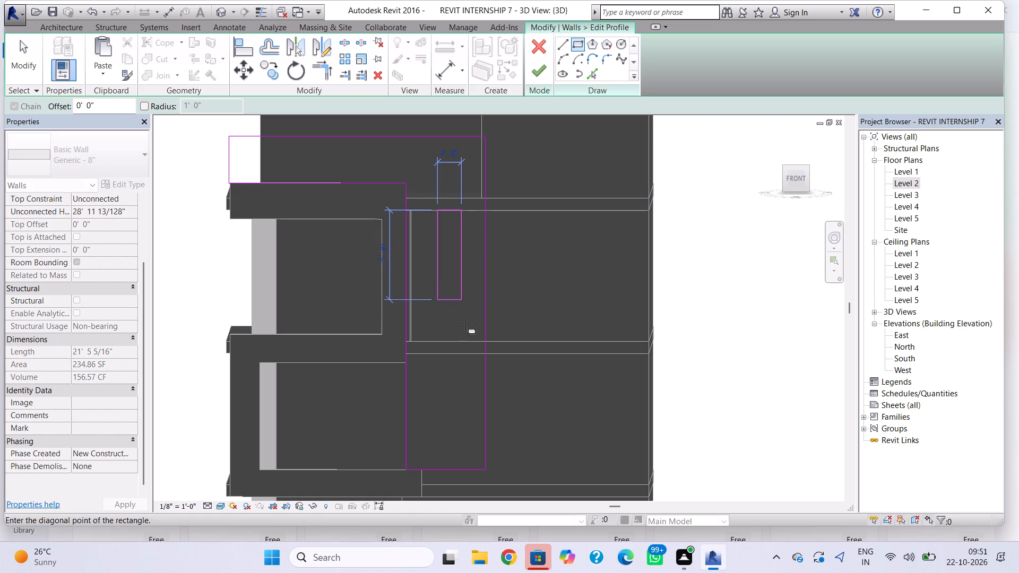
click(457, 430)
click(537, 71)
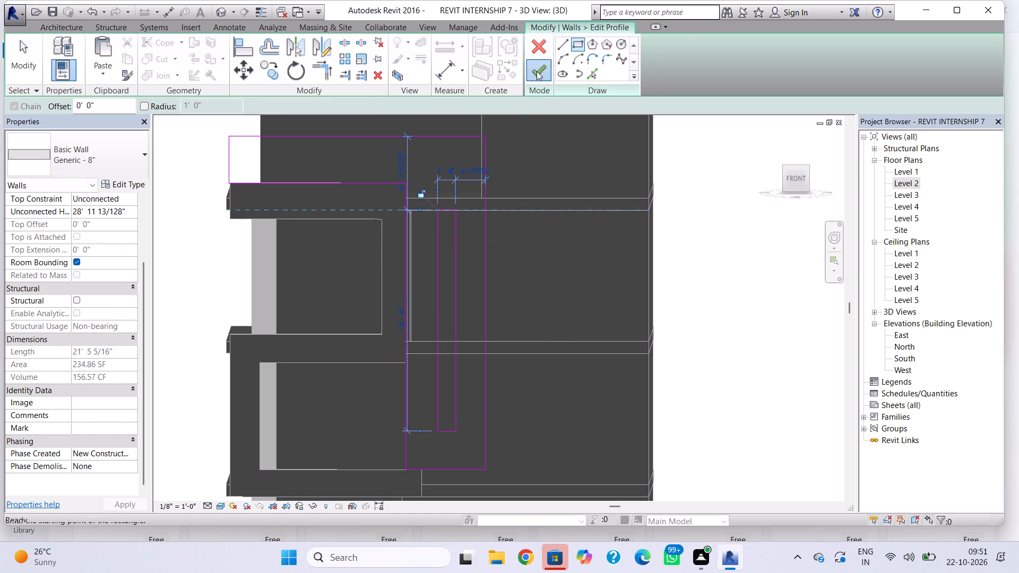
click(709, 239)
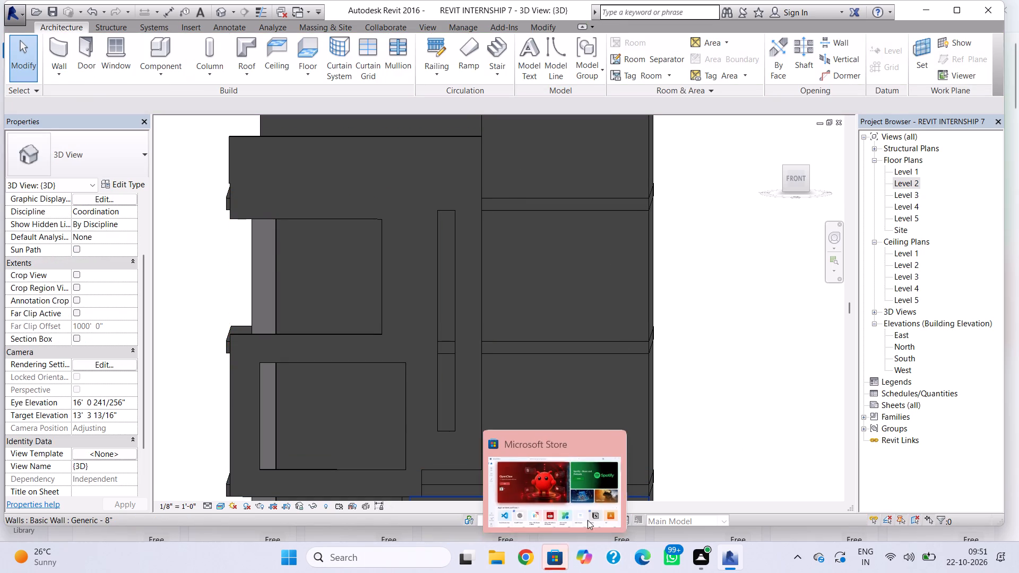
Close the Microsoft Store window running in the background.
click(612, 448)
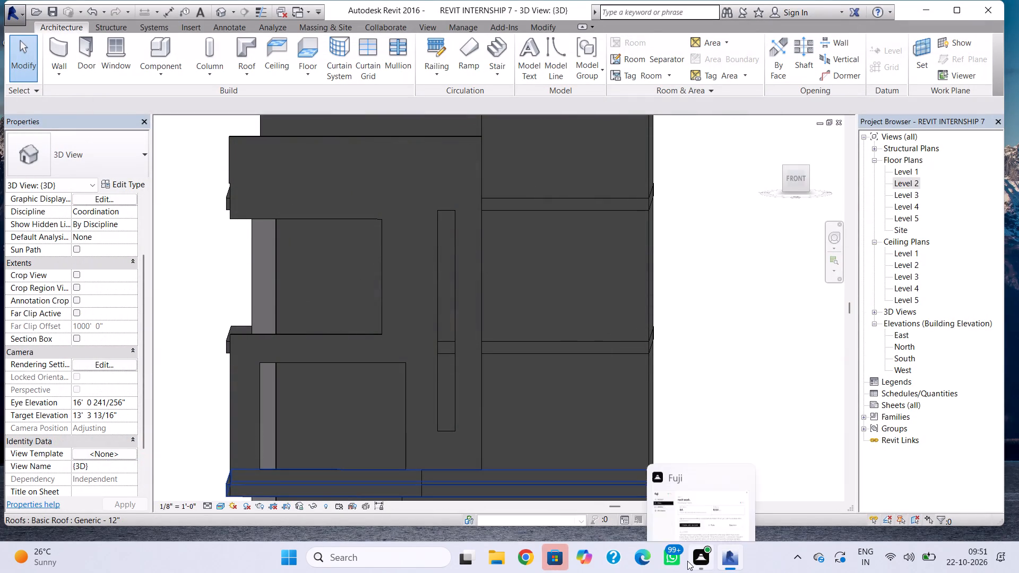
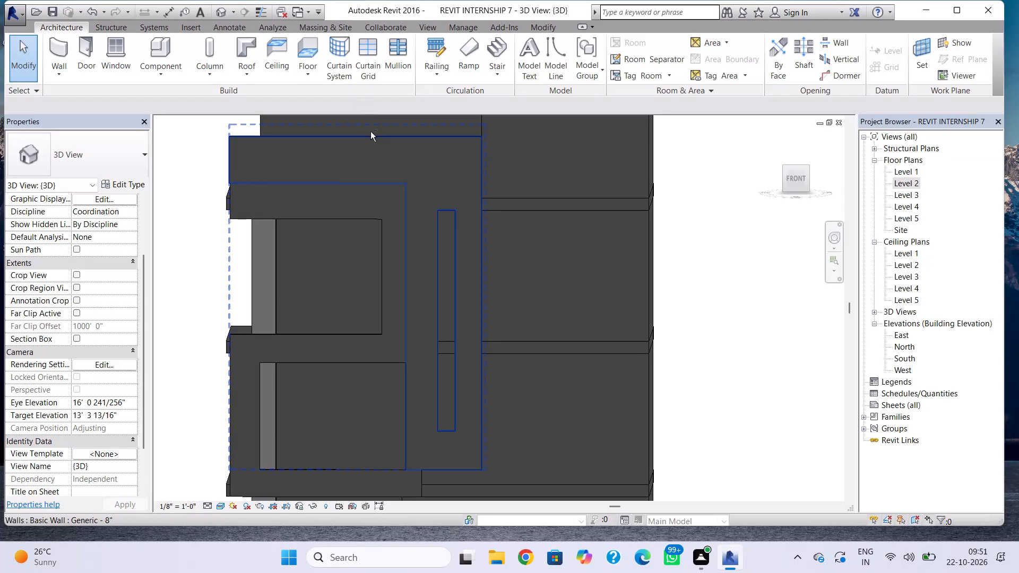
In the Level 2 plan, move the roof footprint's left boundary line inward to the front wall's end and finish, leaving the walls unattached.
shift+right_drag(373, 144, 395, 181)
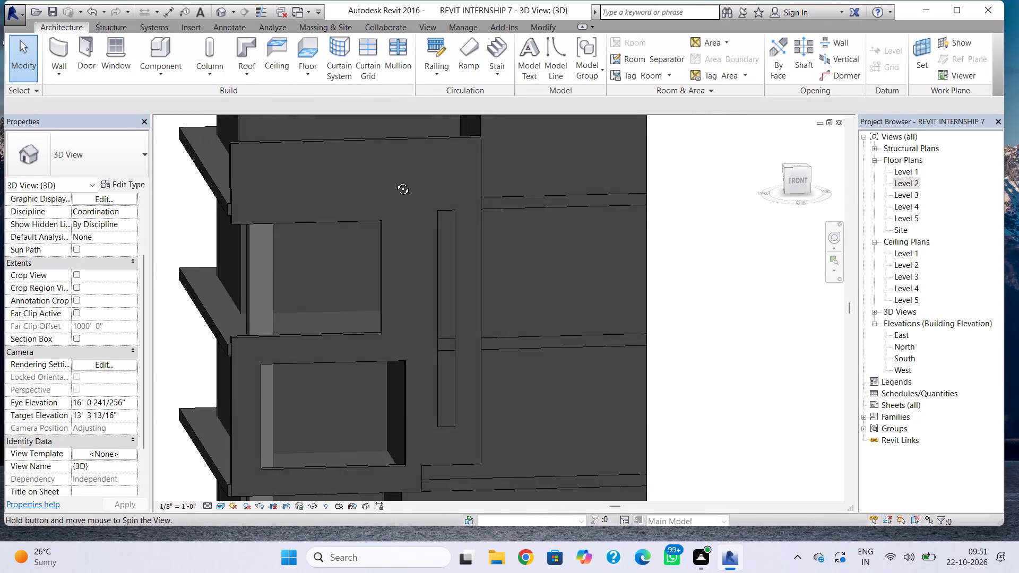
shift+right_drag(395, 181, 384, 160)
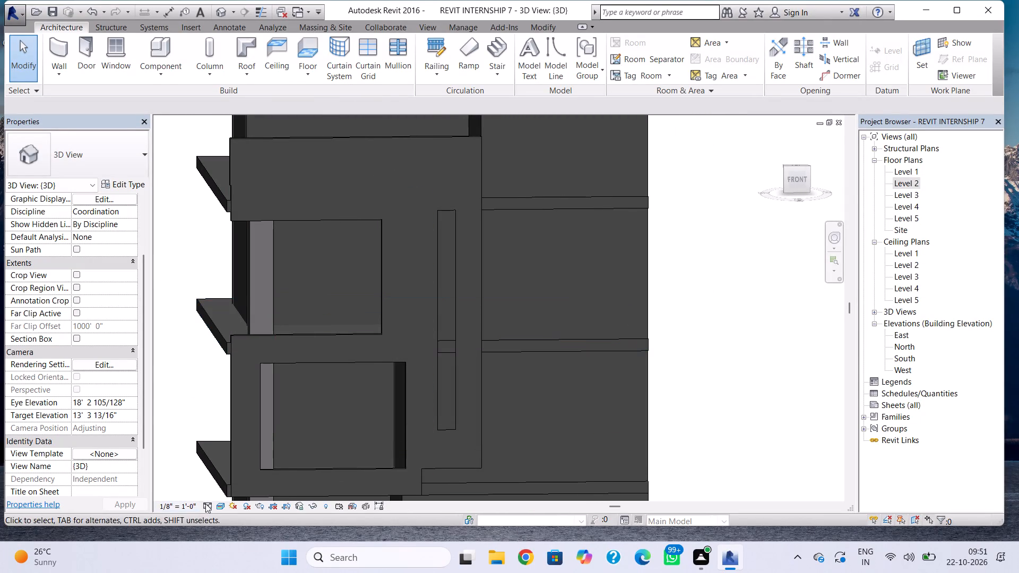
click(221, 479)
double_click(221, 479)
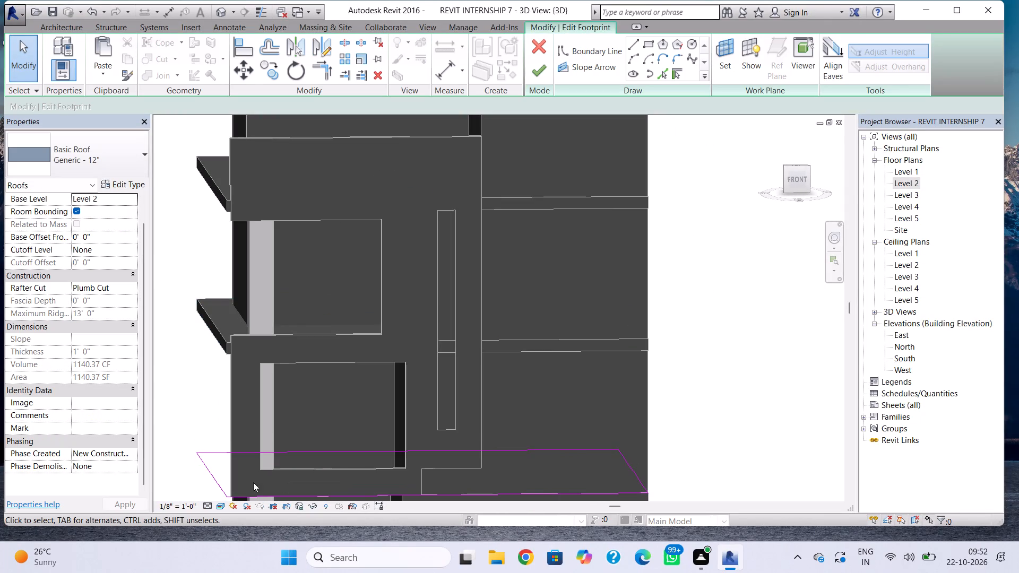
double_click(909, 183)
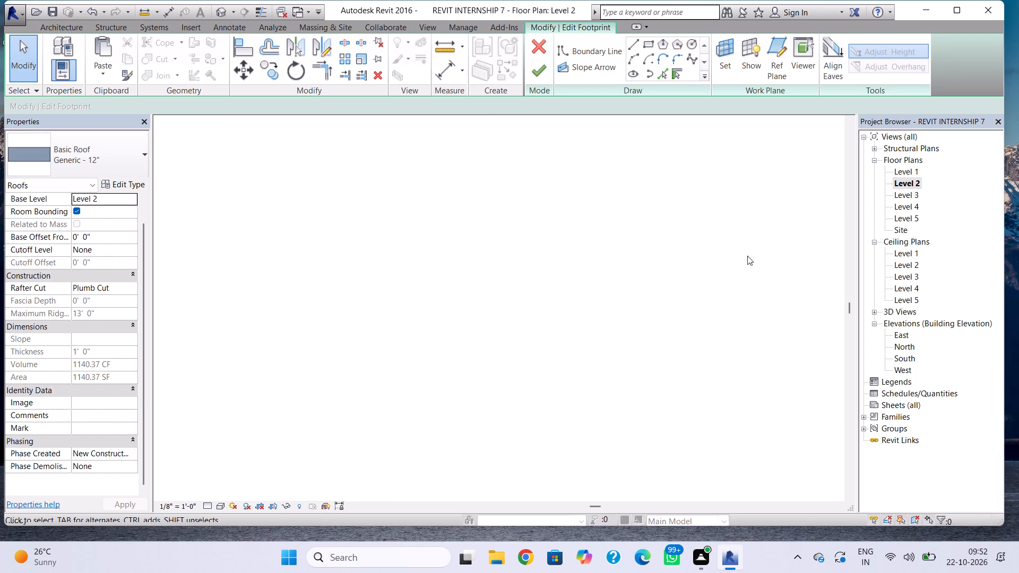
scroll(468, 350, down, 10)
middle_drag(378, 327, 467, 329)
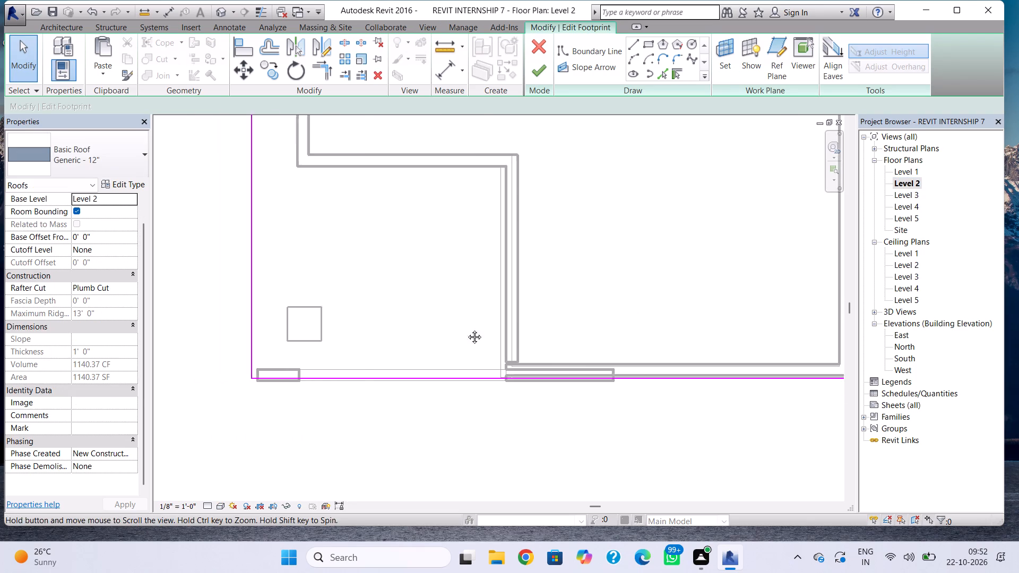
middle_drag(467, 329, 508, 333)
click(327, 350)
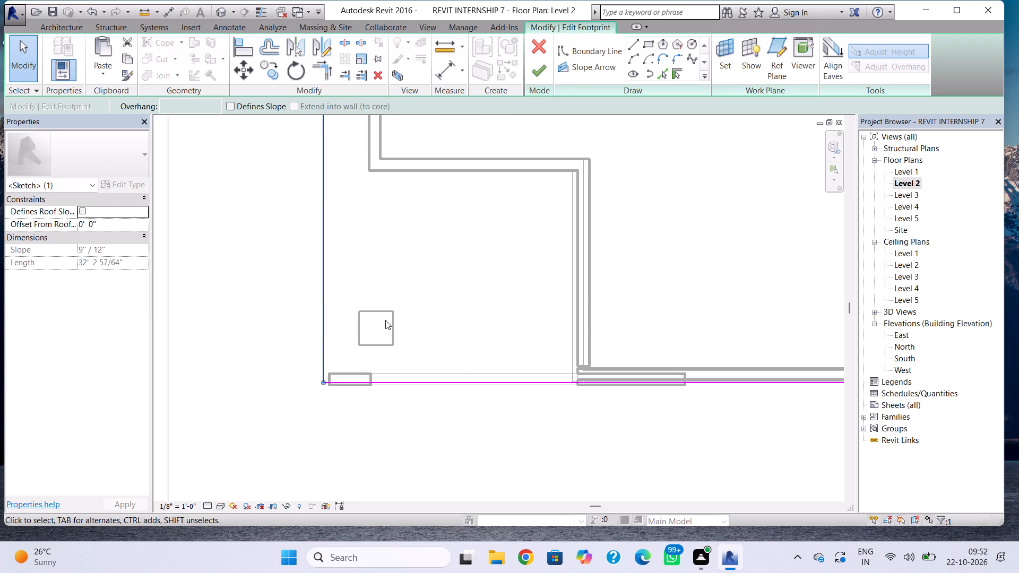
key(Right)
key(Right)
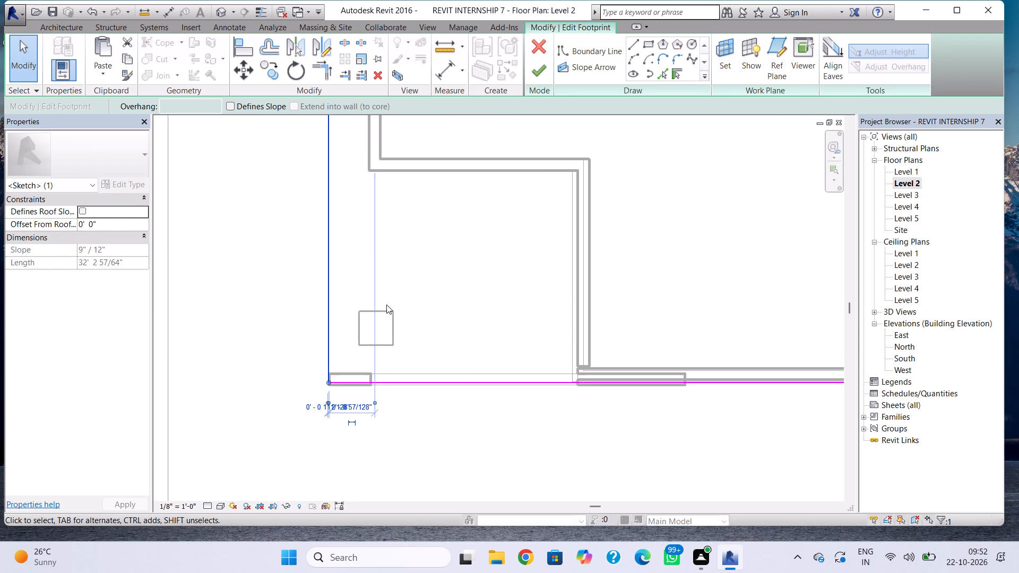
key(Right)
key(Left)
click(545, 77)
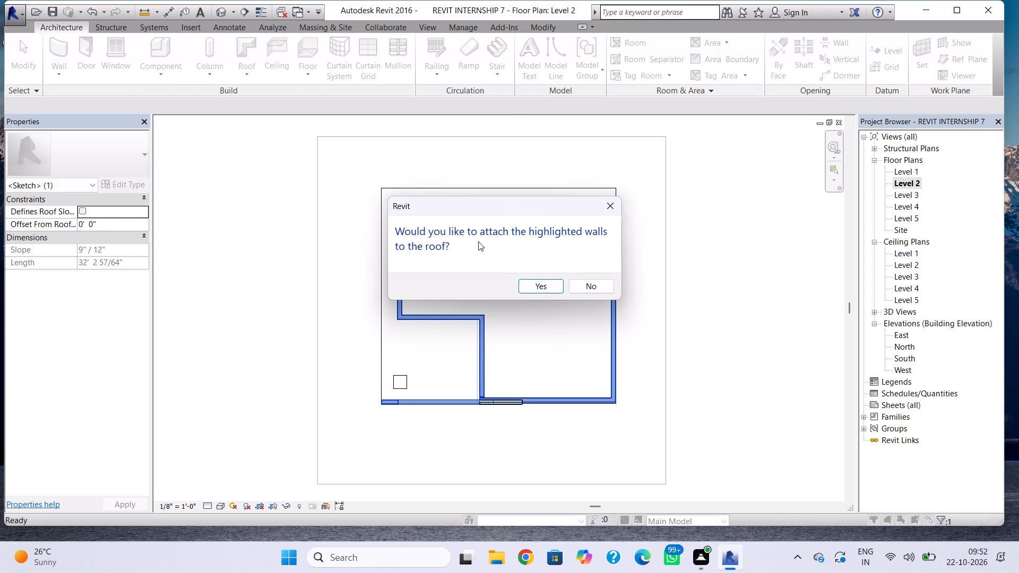
click(555, 291)
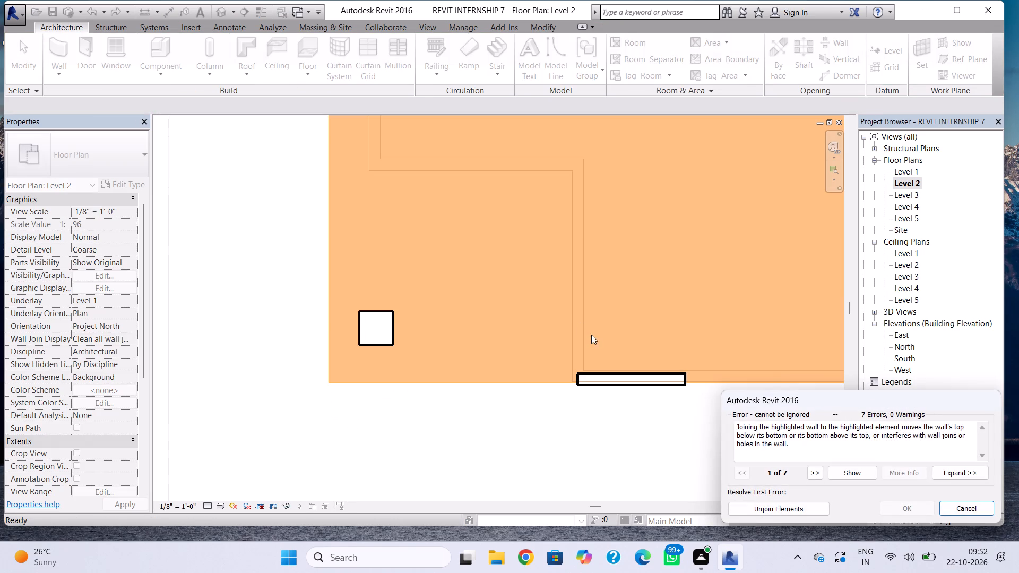
click(954, 510)
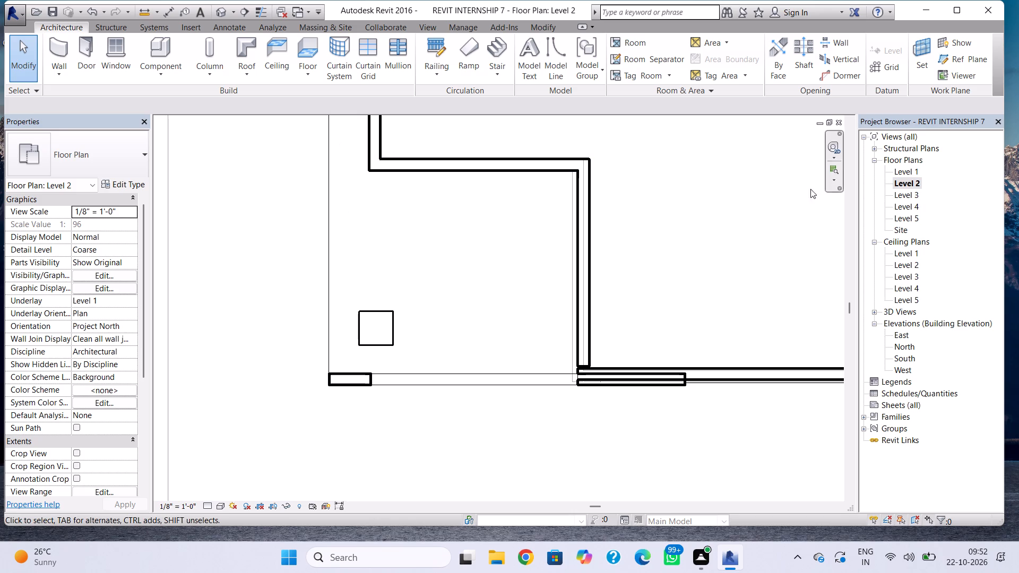
Open the Level 3 roof's footprint in the Level 3 plan and move its left boundary line inward to the front wall's end.
double_click(907, 199)
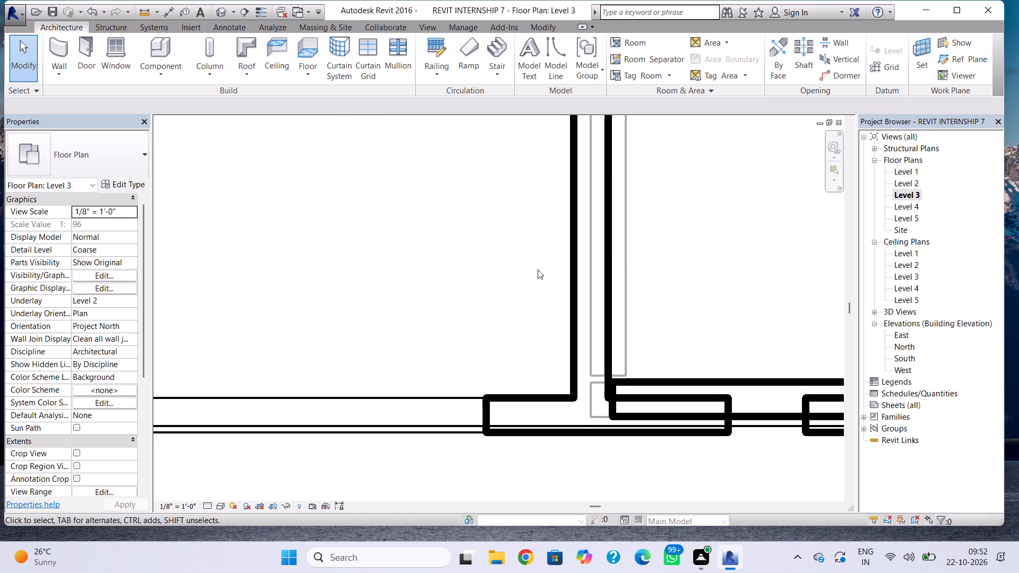
scroll(528, 320, down, 8)
middle_drag(482, 336, 577, 342)
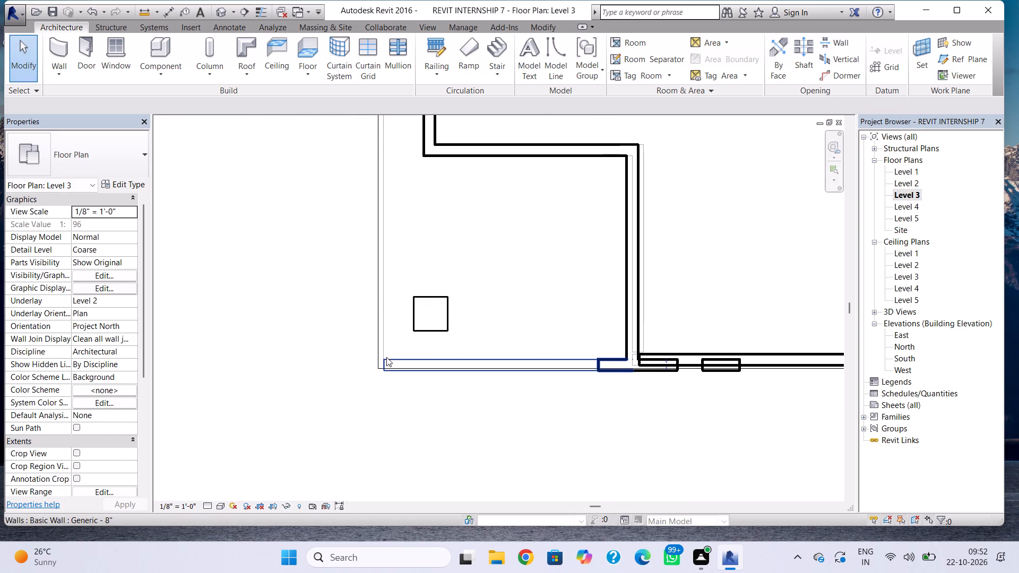
click(379, 355)
click(377, 355)
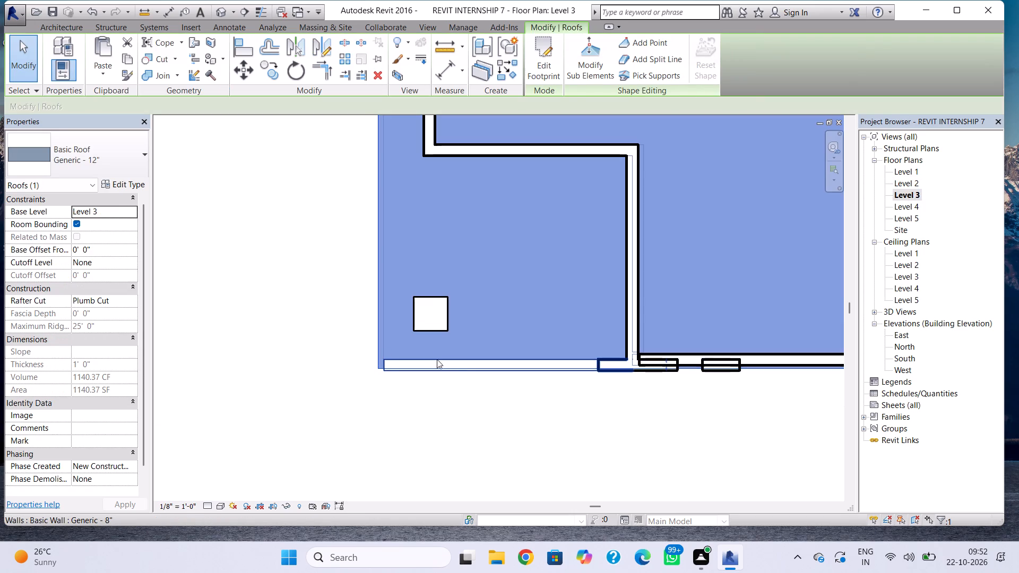
click(395, 293)
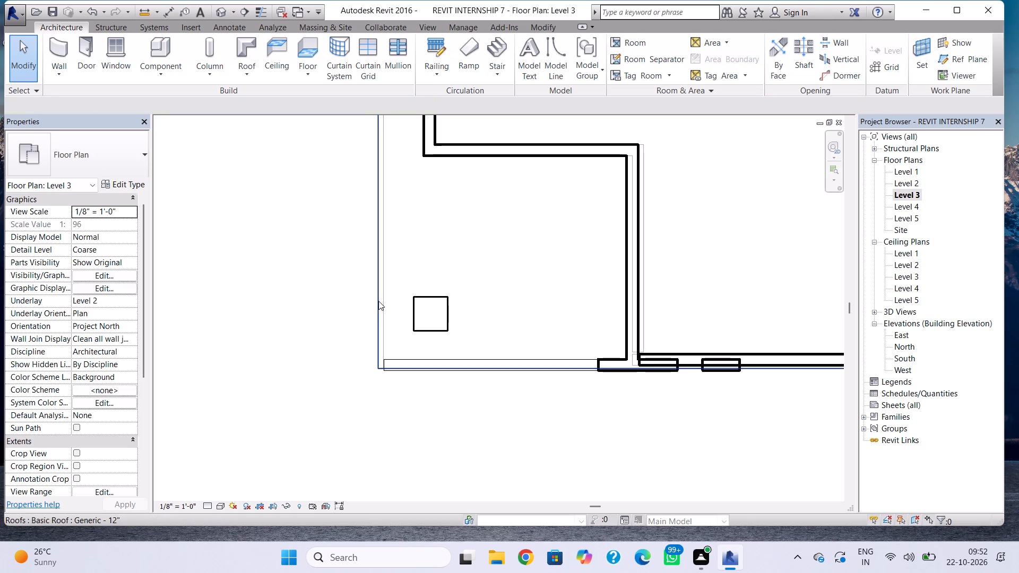
double_click(378, 301)
click(380, 316)
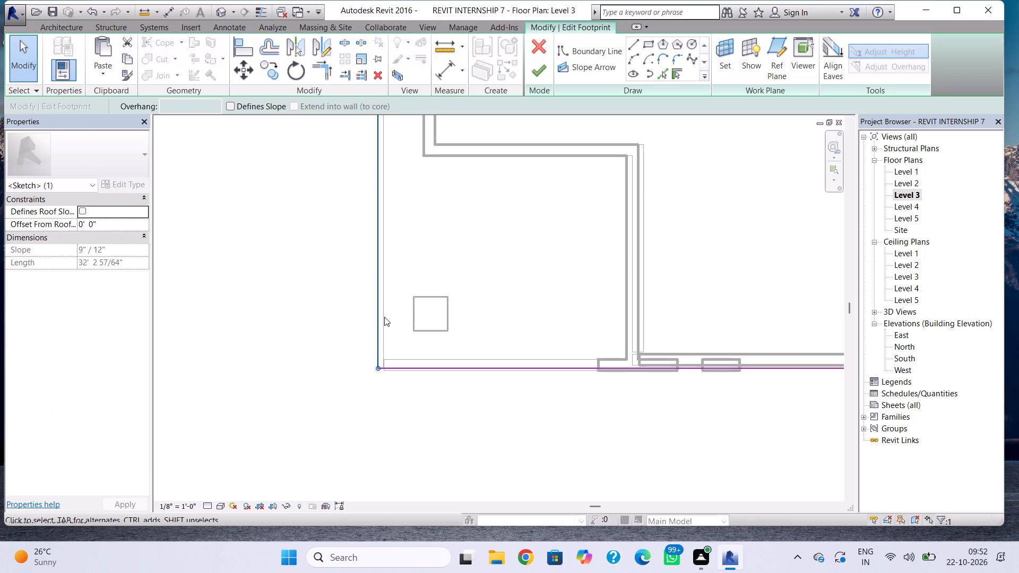
key(Right)
key(Right)
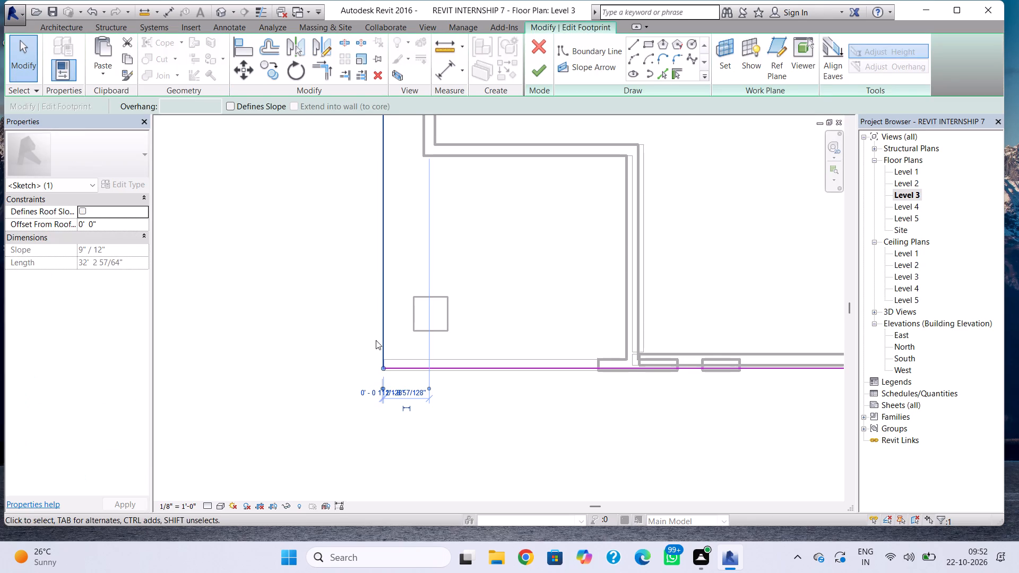
scroll(376, 340, up, 7)
scroll(392, 338, down, 5)
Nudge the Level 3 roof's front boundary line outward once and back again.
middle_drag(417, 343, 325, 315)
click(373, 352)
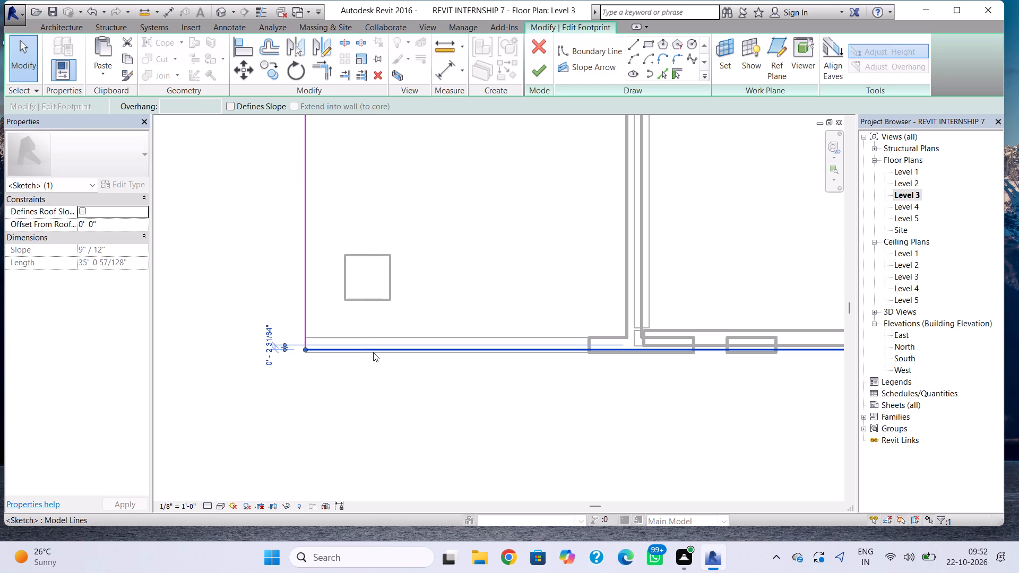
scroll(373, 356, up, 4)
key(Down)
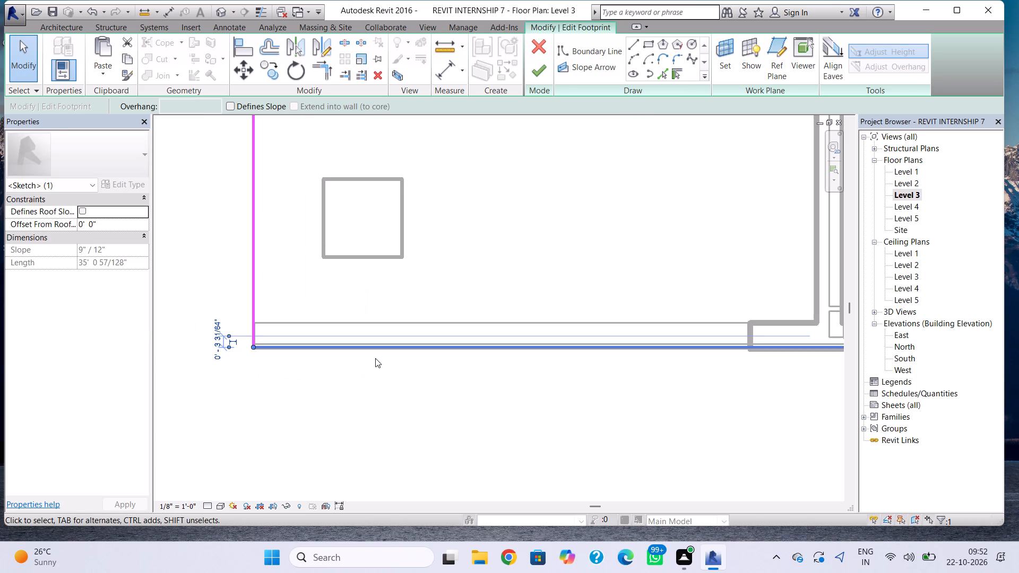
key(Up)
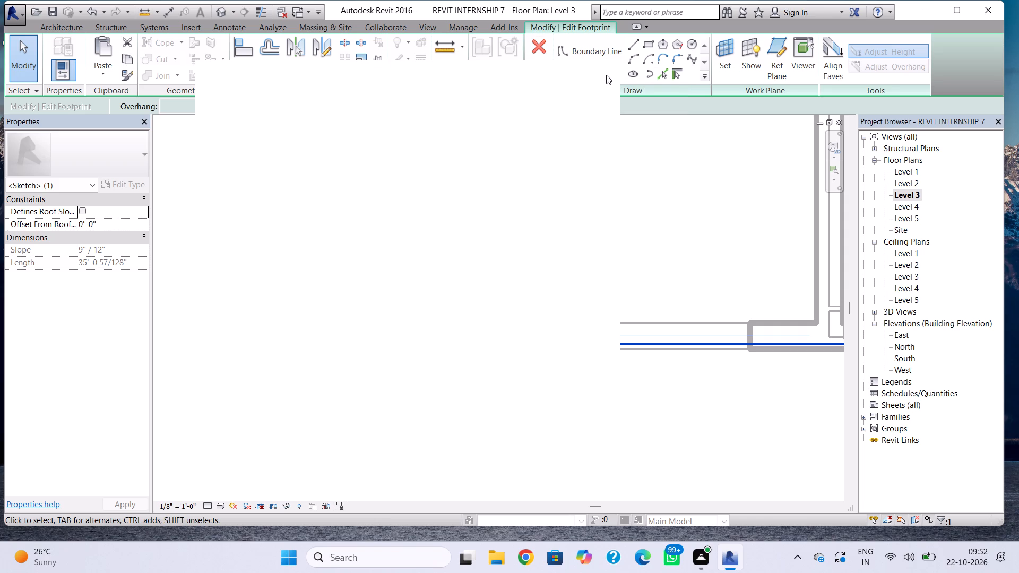
Finish the Level 3 roof footprint edit, leave the walls unattached, and check the slab edge in the 3D view.
click(591, 79)
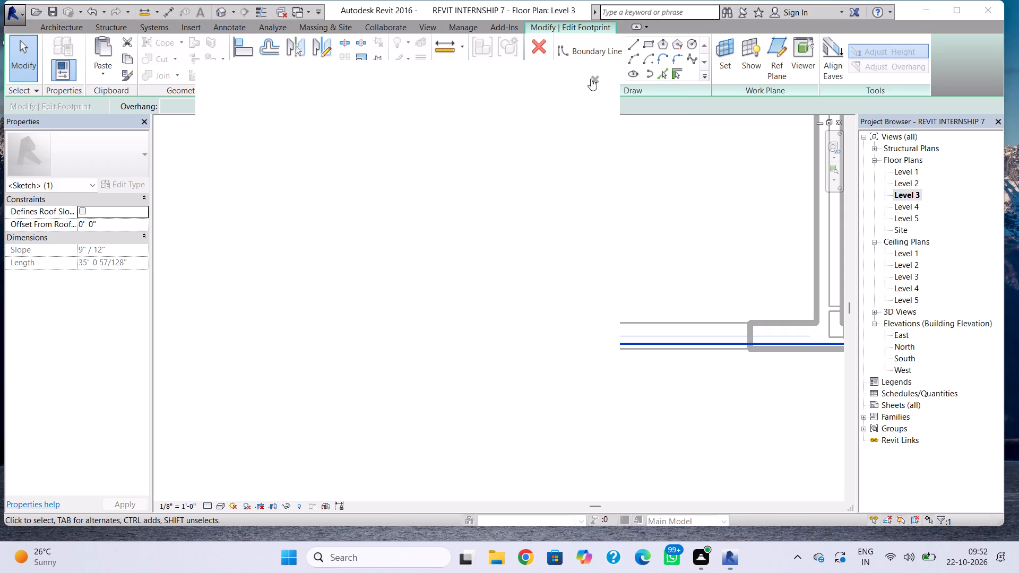
click(537, 79)
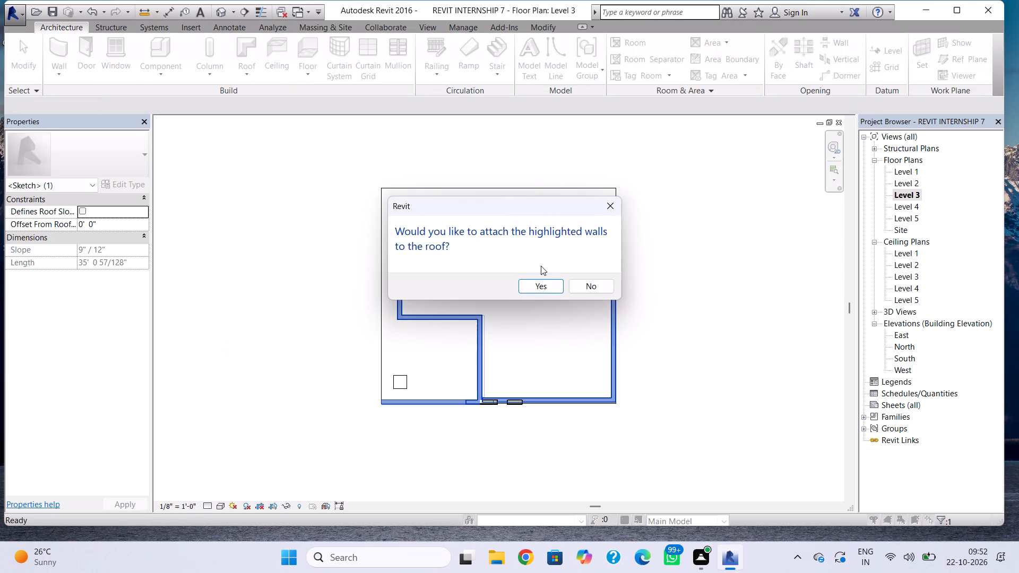
click(532, 287)
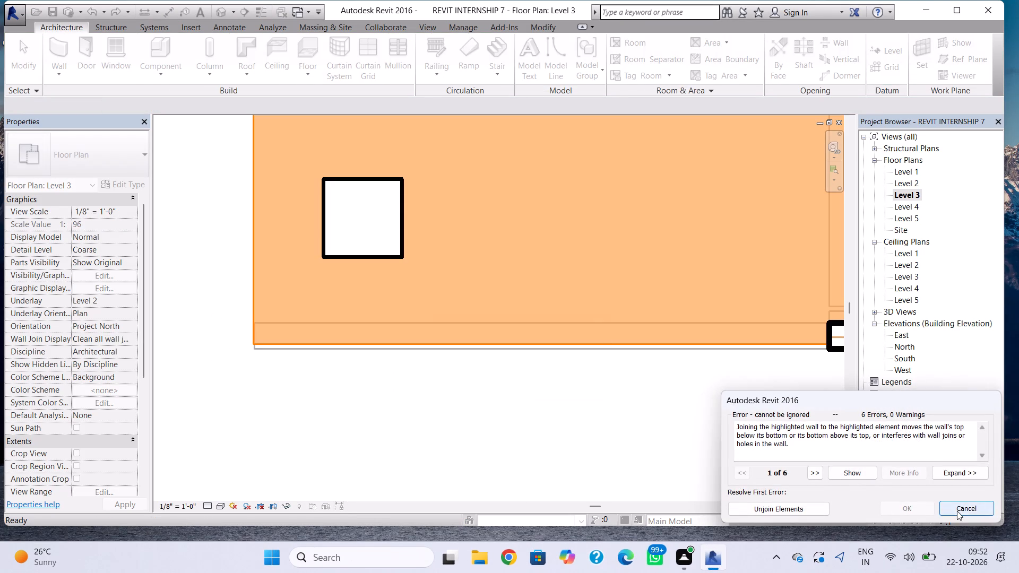
click(957, 511)
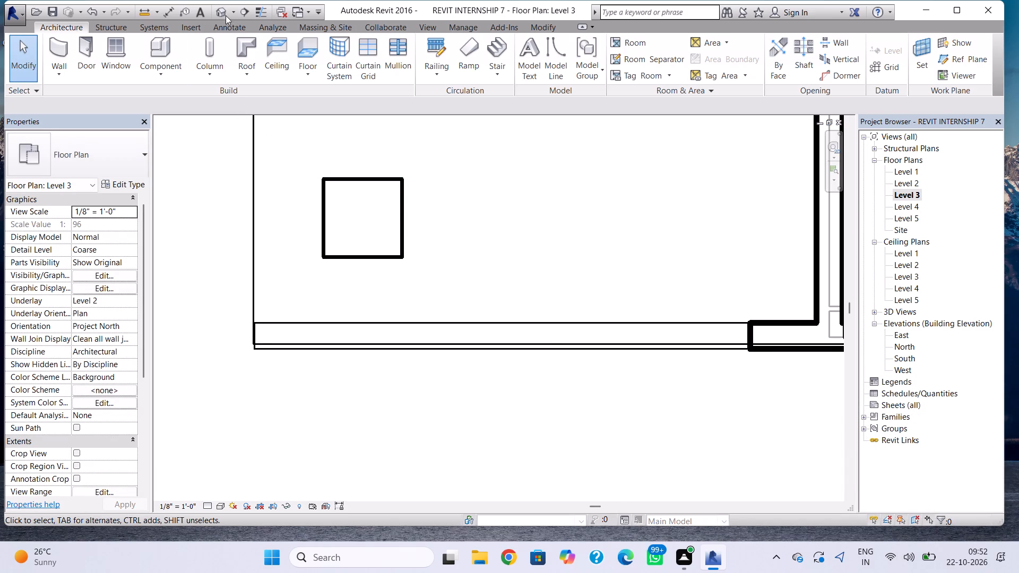
click(226, 14)
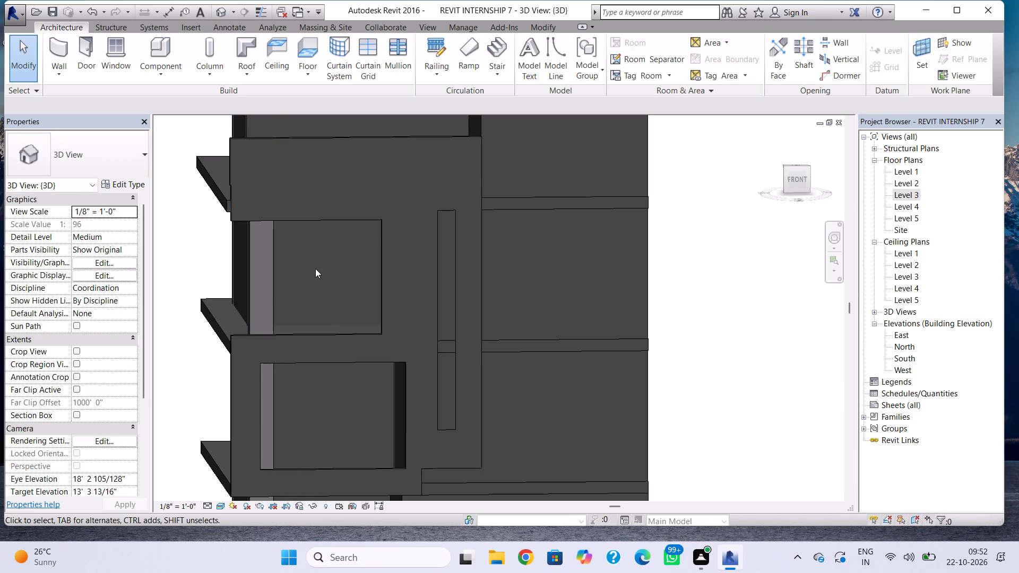
In the Level 4 plan, move the roof footprint's left boundary line inward to the front wall's outer end and finish, leaving the walls unattached.
double_click(911, 206)
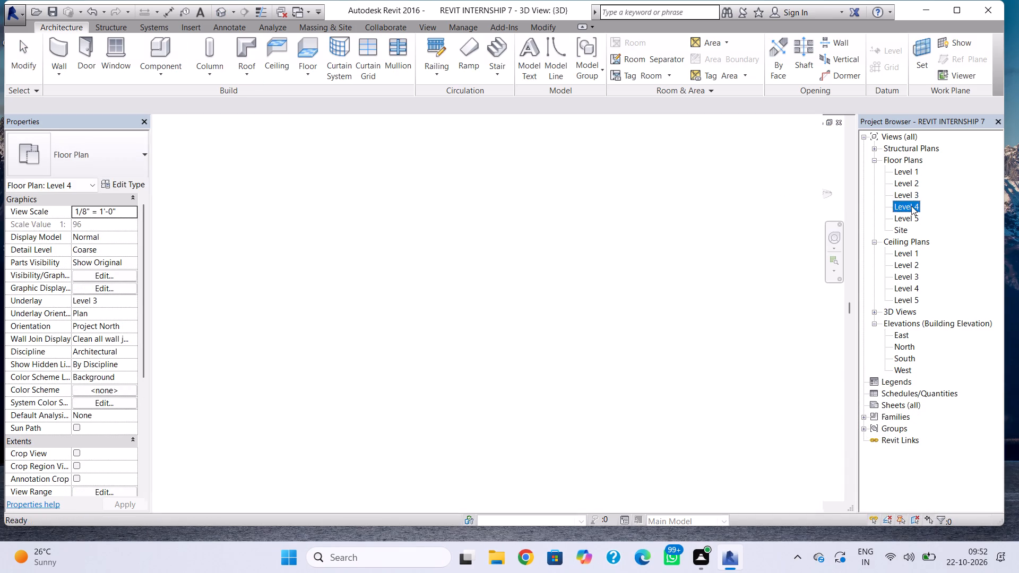
scroll(598, 288, down, 2)
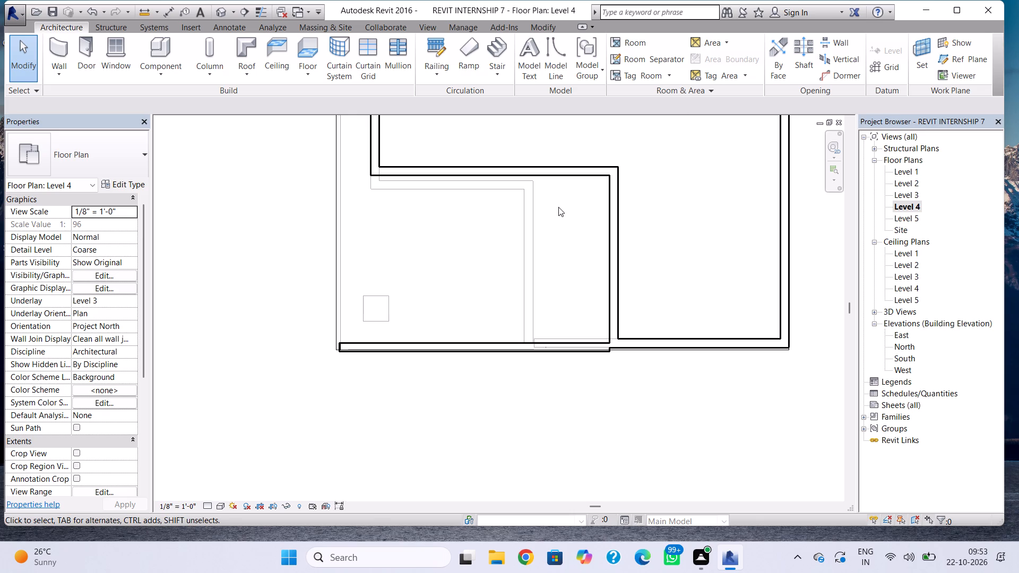
click(336, 259)
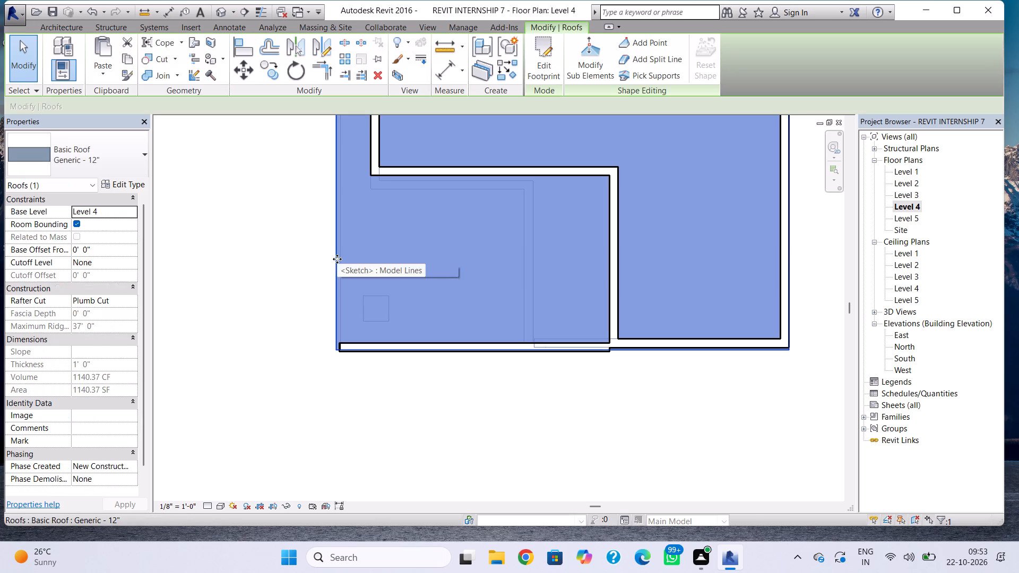
double_click(339, 259)
scroll(341, 301, up, 4)
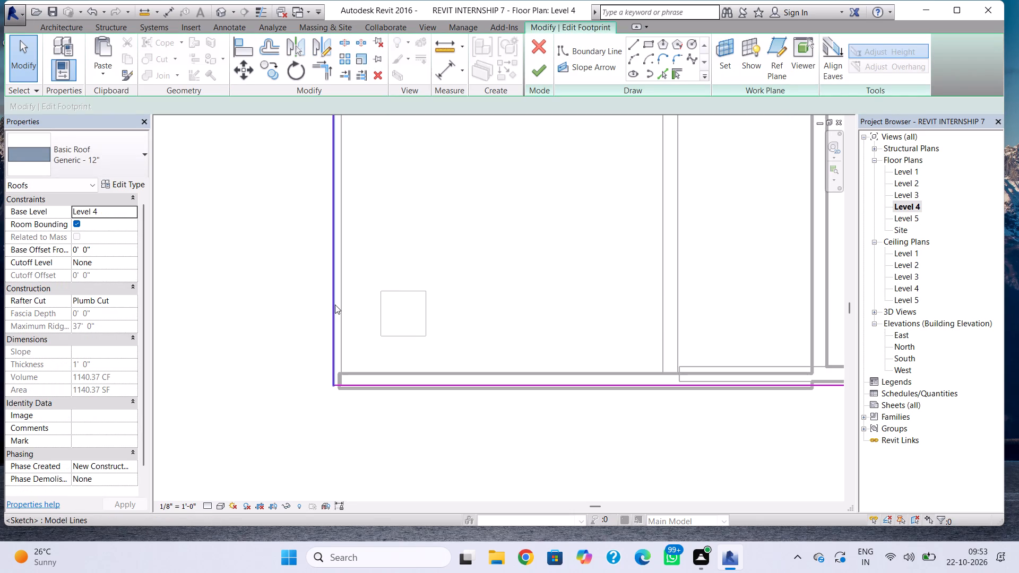
click(335, 305)
key(Right)
key(Right)
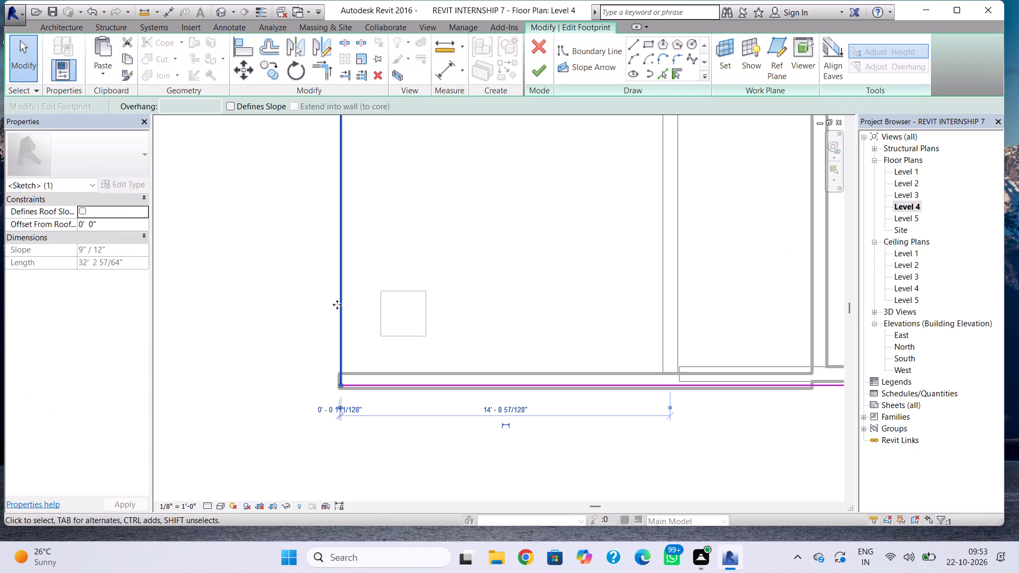
scroll(382, 248, up, 1)
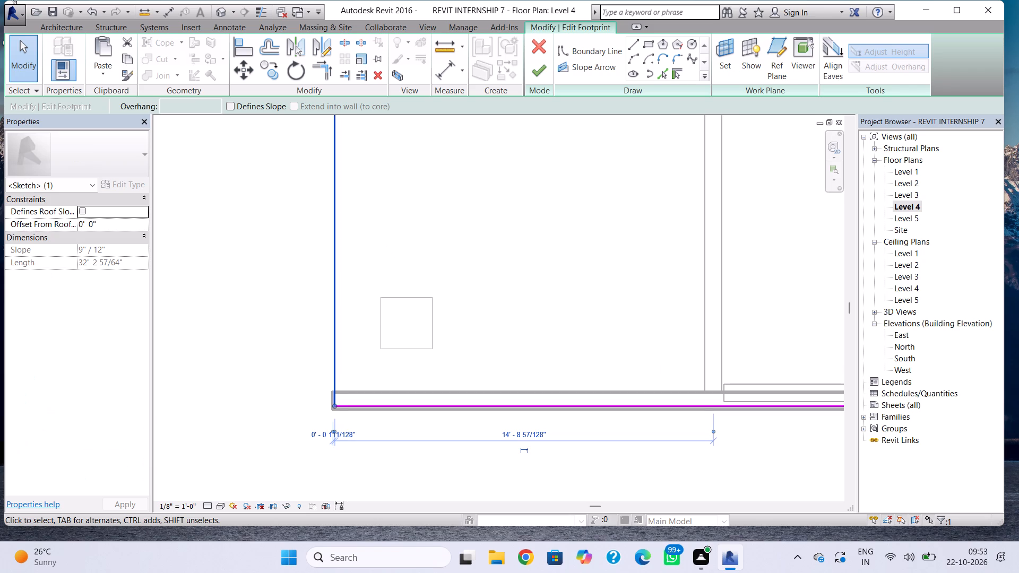
key(Left)
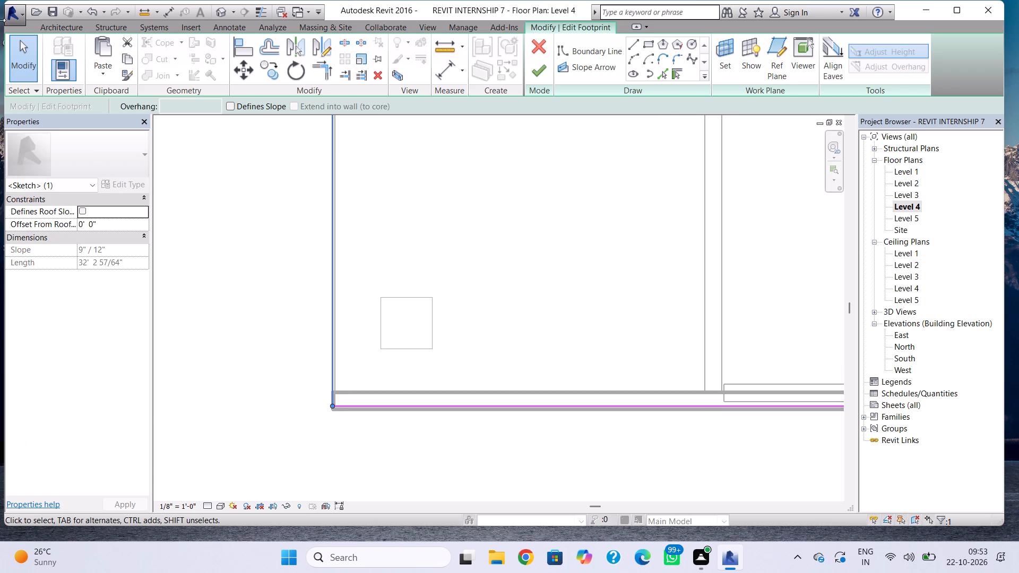
click(546, 73)
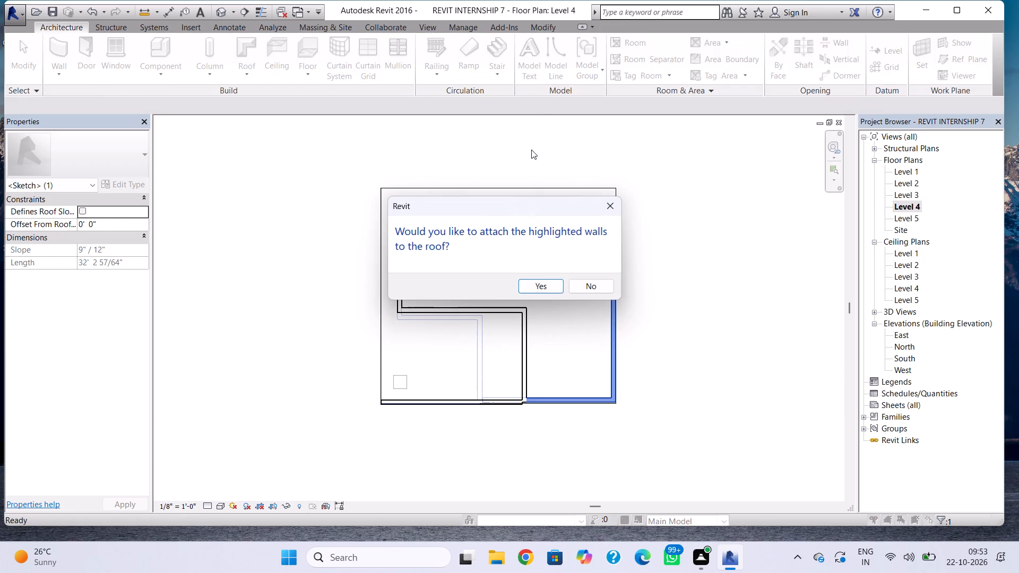
click(533, 288)
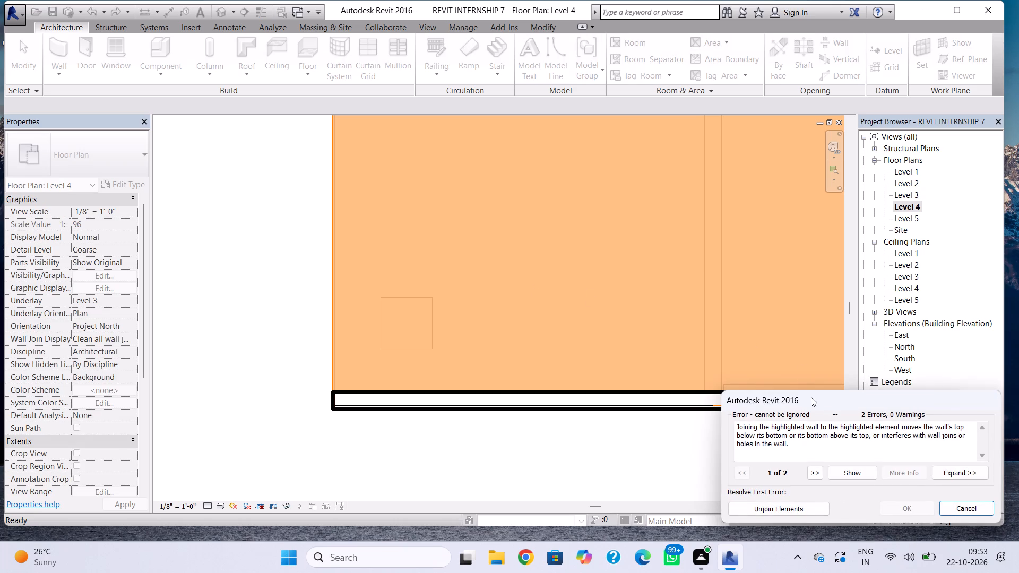
click(963, 508)
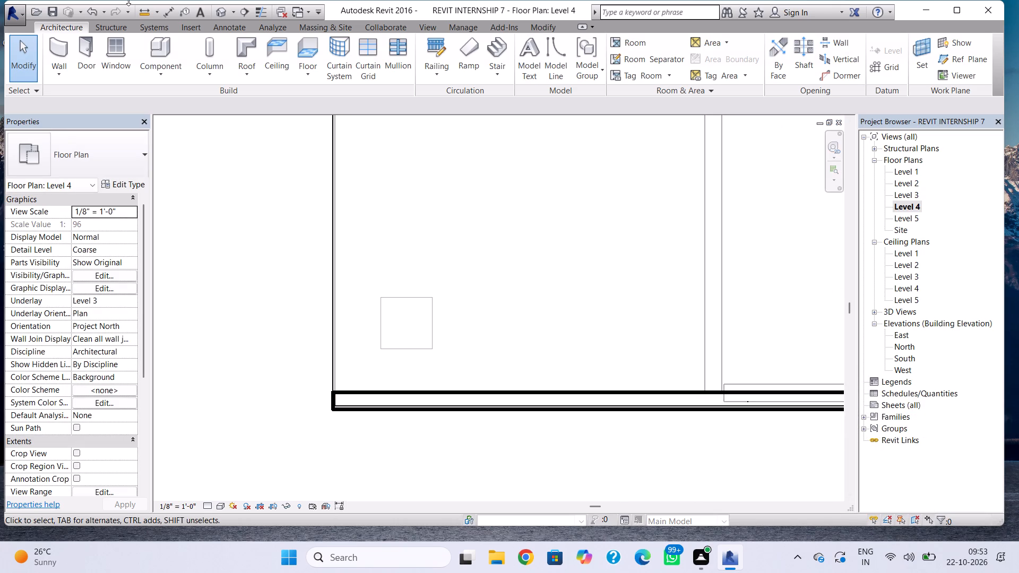
Examine the front facade's walls and slab edges from the upper levels down to the ground in the 3D view.
click(220, 13)
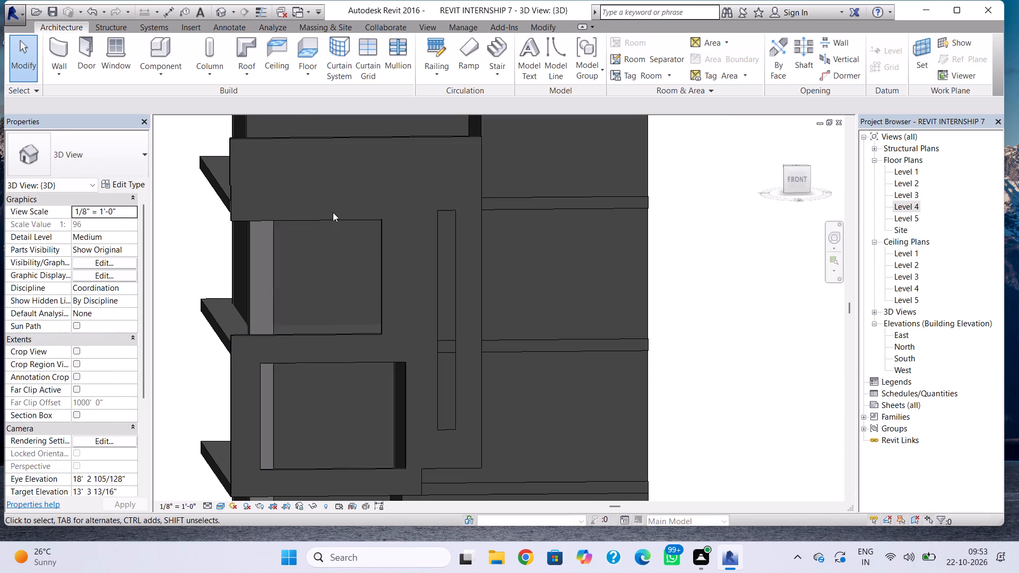
shift+right_drag(317, 178, 351, 171)
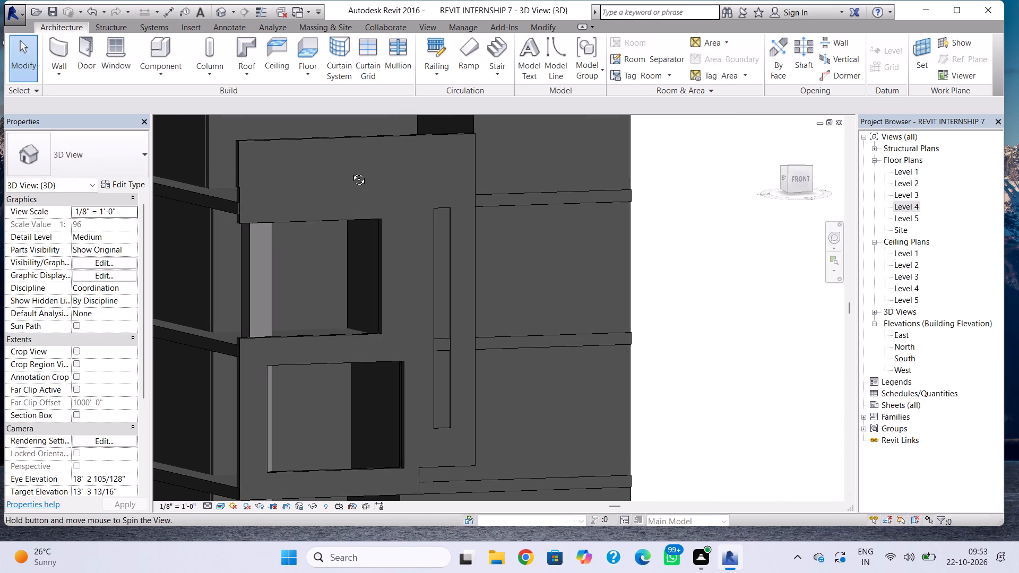
shift+right_drag(351, 171, 348, 167)
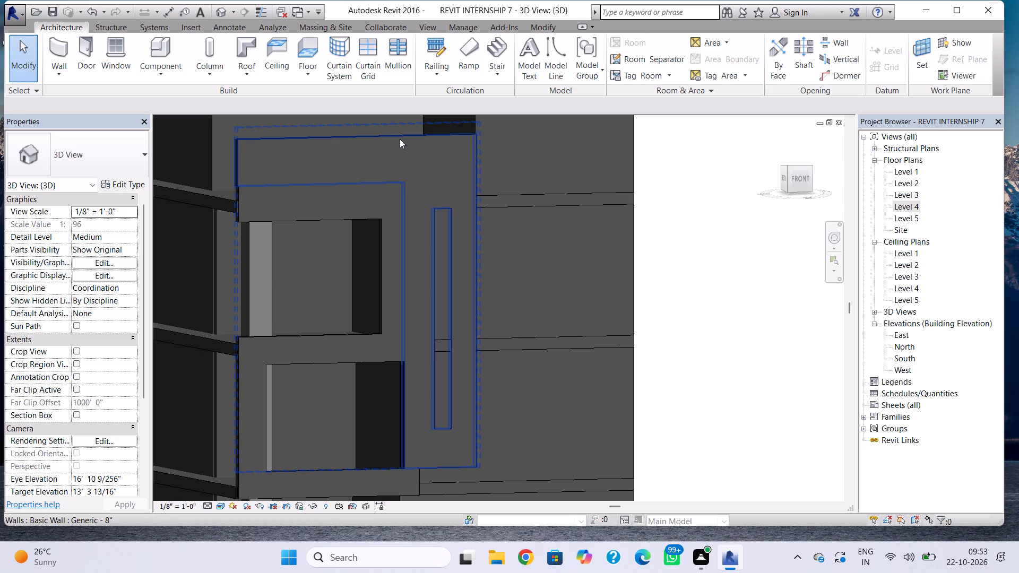
click(400, 139)
click(400, 139)
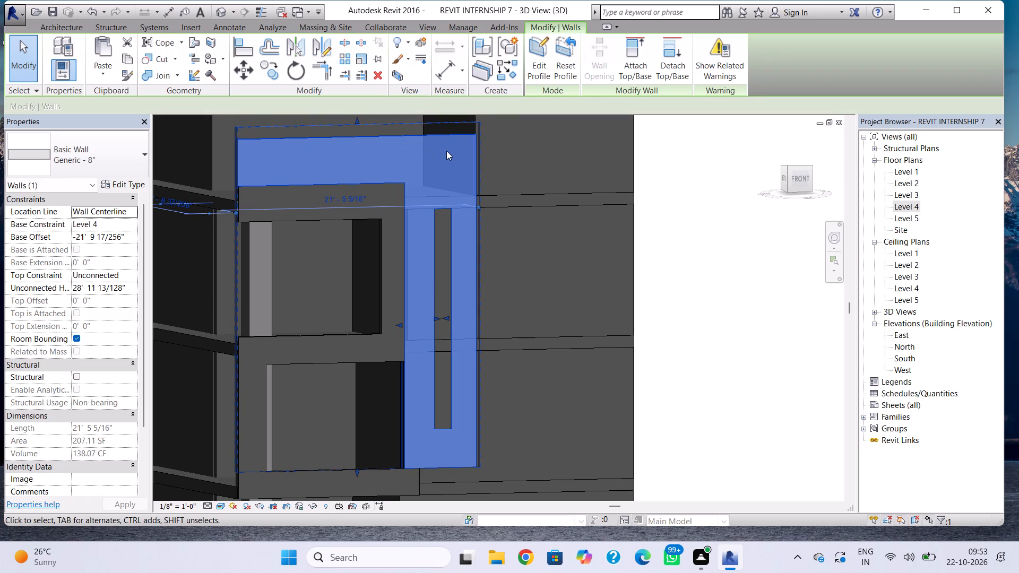
key(Escape)
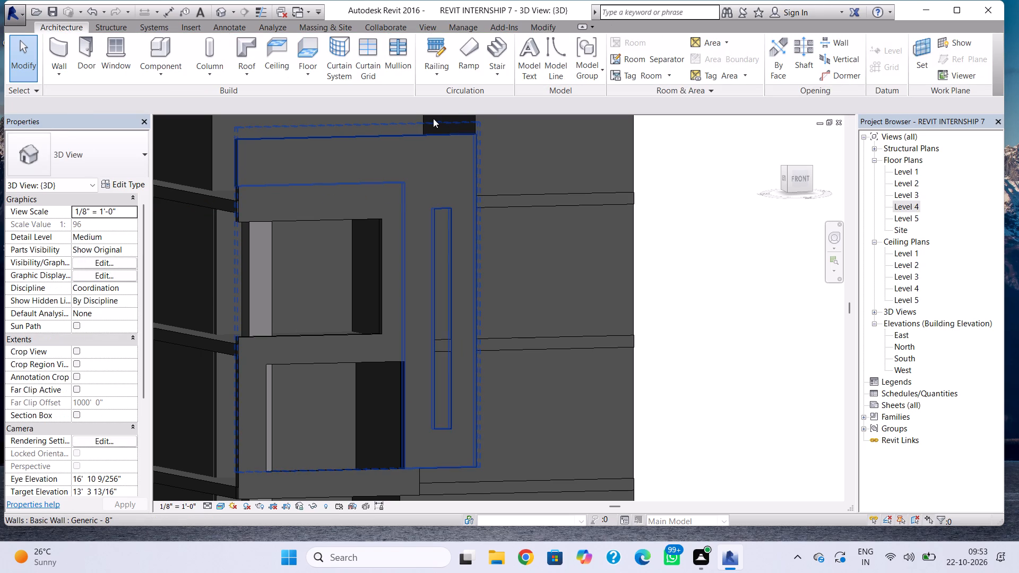
scroll(422, 326, down, 2)
middle_drag(420, 305, 410, 255)
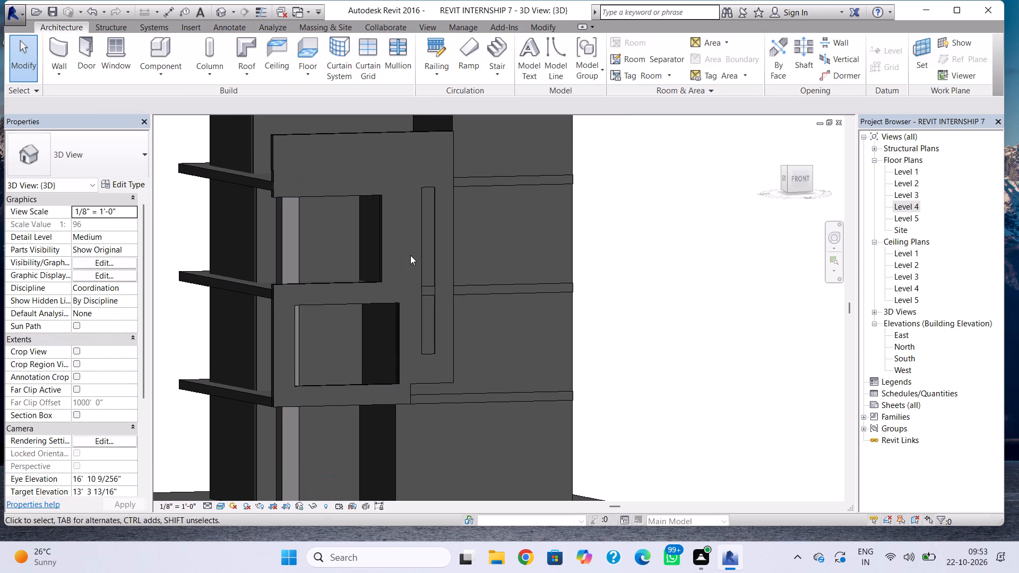
scroll(339, 377, down, 1)
middle_drag(339, 377, 351, 282)
scroll(490, 295, up, 1)
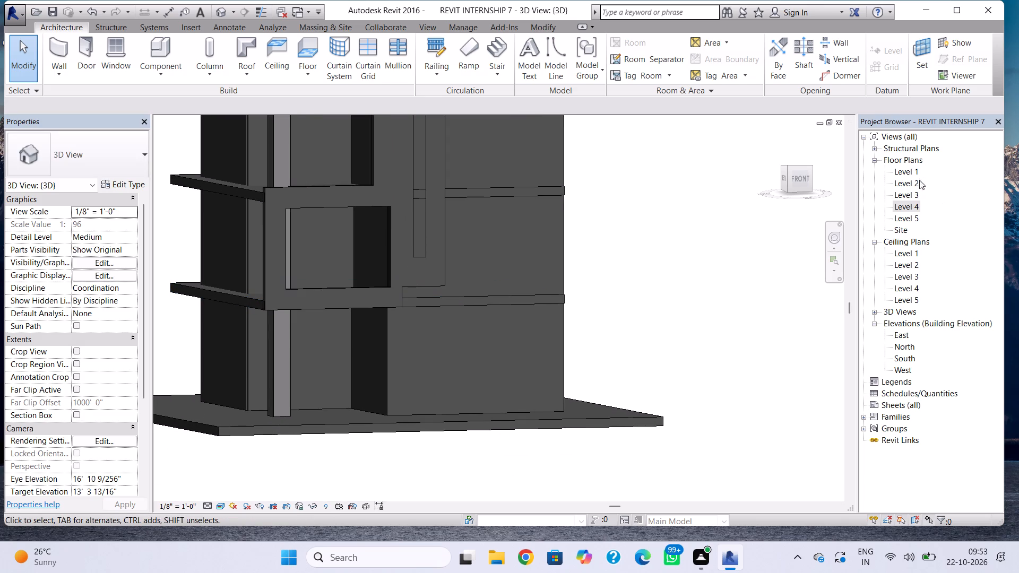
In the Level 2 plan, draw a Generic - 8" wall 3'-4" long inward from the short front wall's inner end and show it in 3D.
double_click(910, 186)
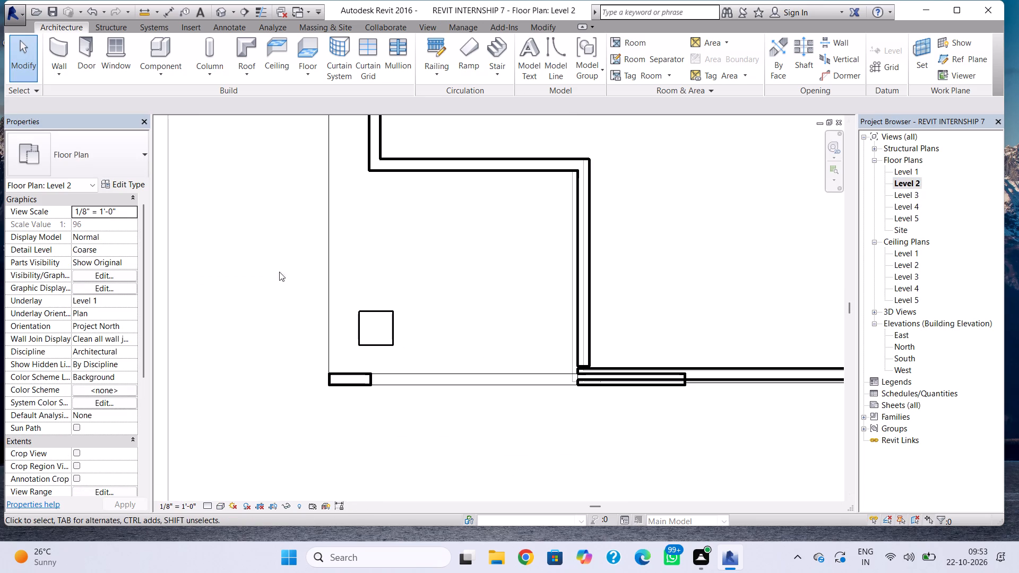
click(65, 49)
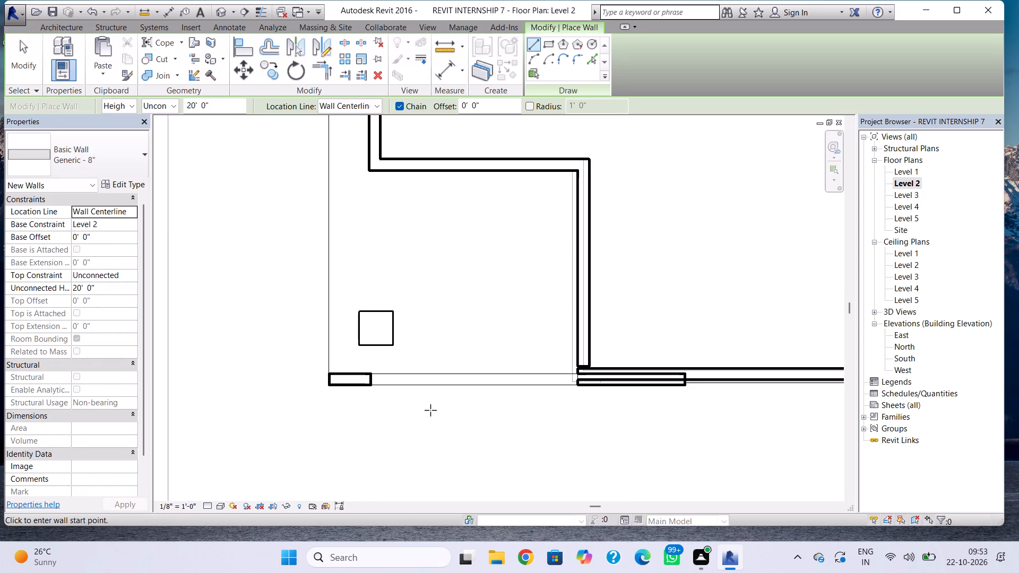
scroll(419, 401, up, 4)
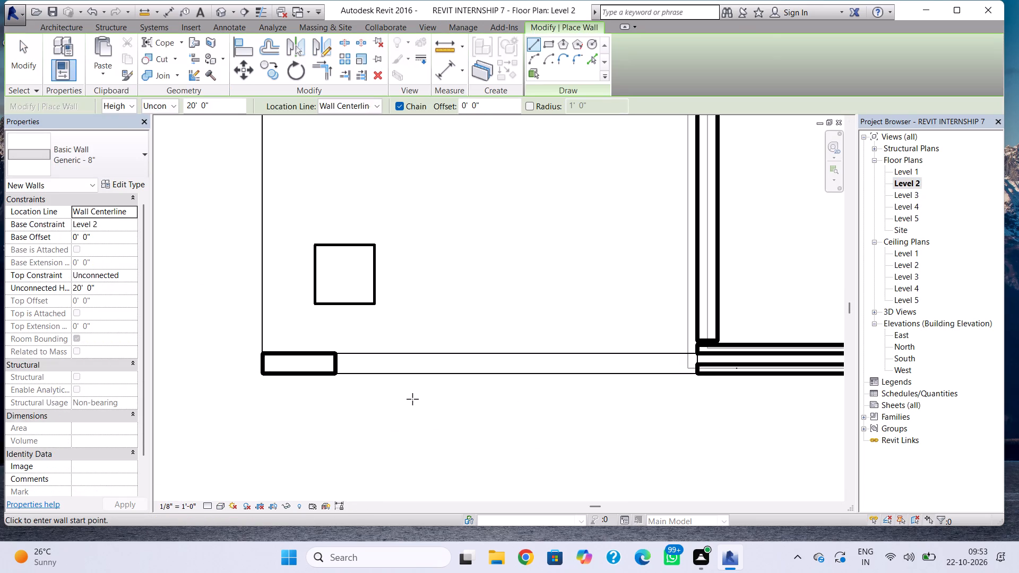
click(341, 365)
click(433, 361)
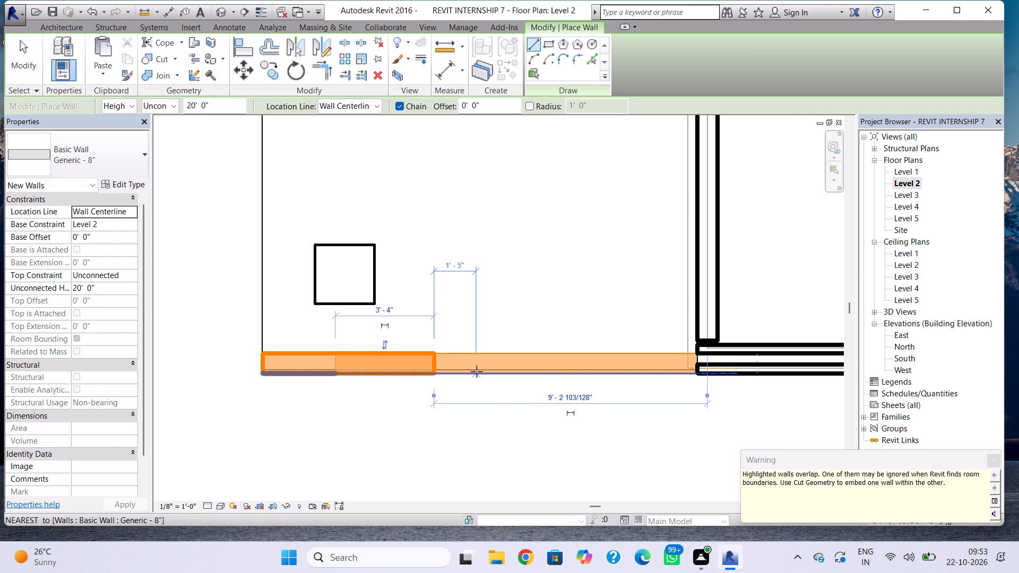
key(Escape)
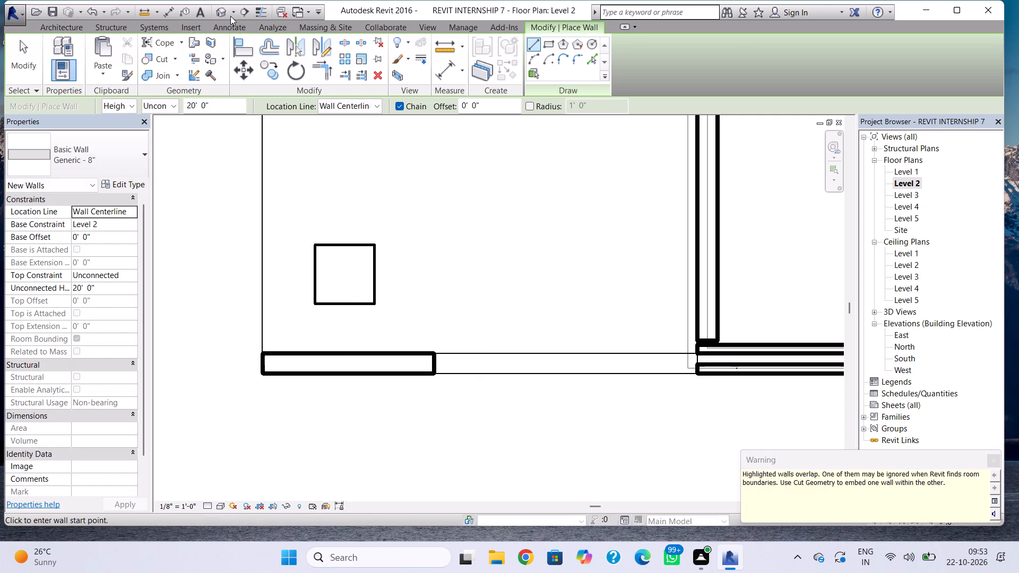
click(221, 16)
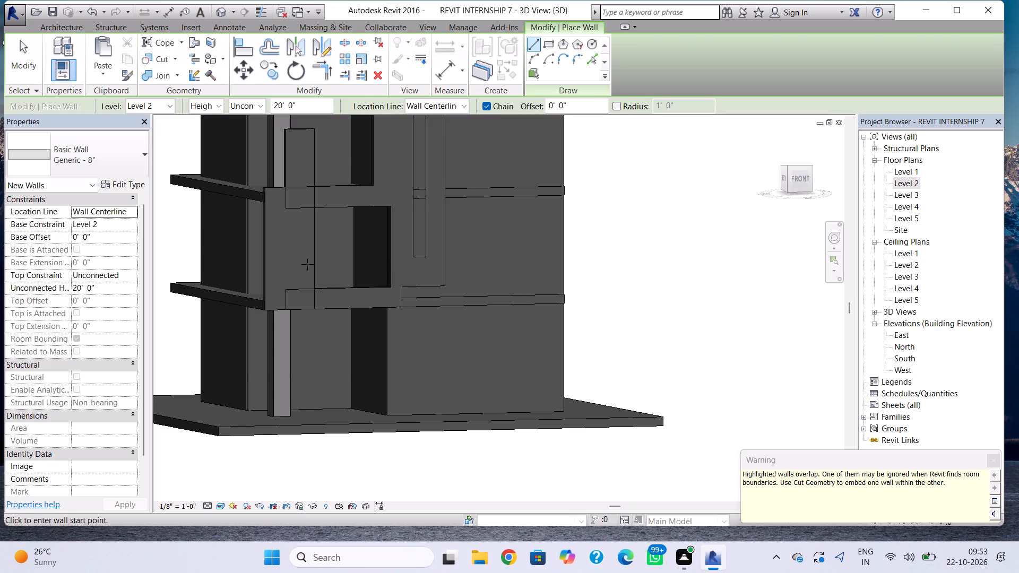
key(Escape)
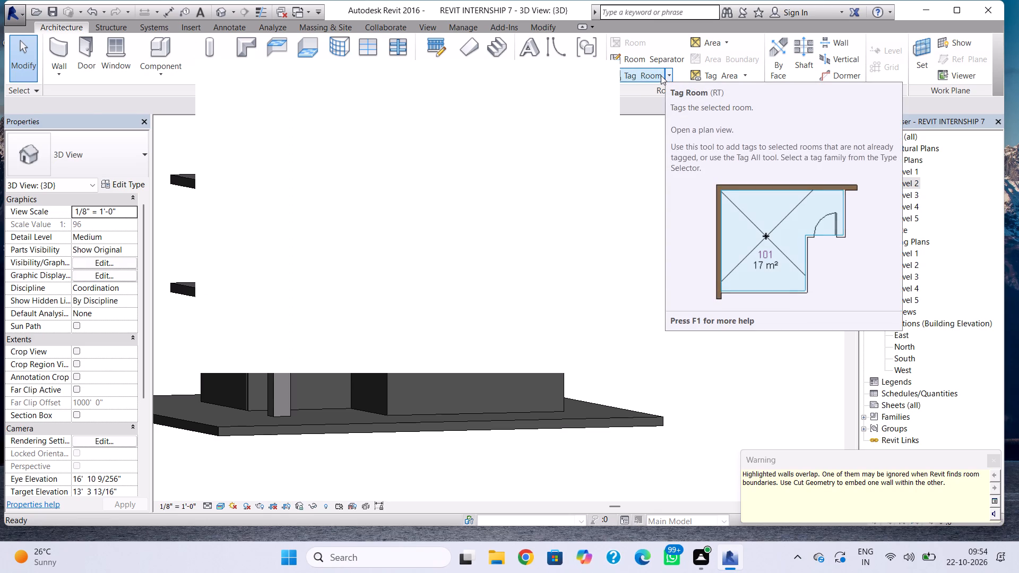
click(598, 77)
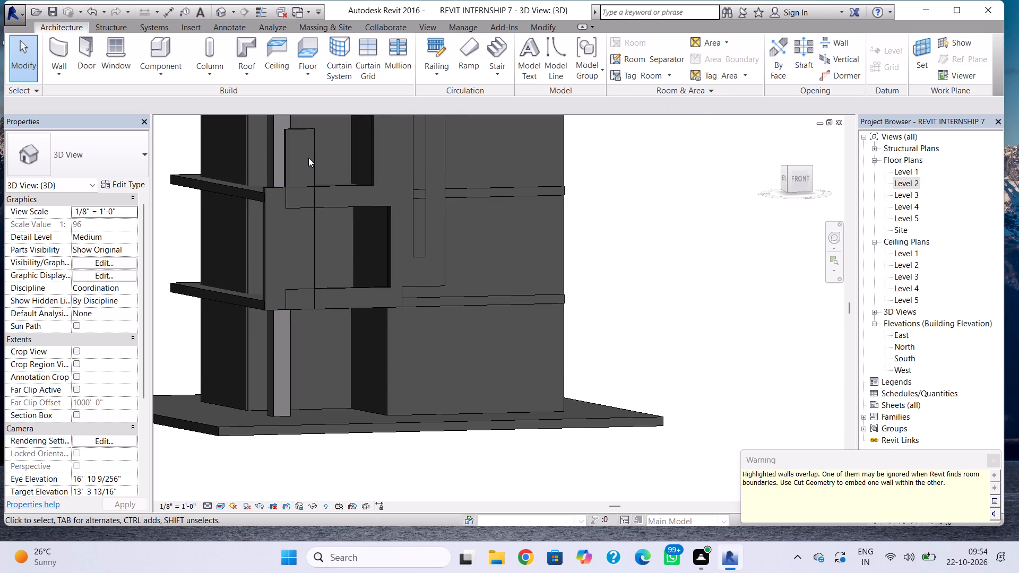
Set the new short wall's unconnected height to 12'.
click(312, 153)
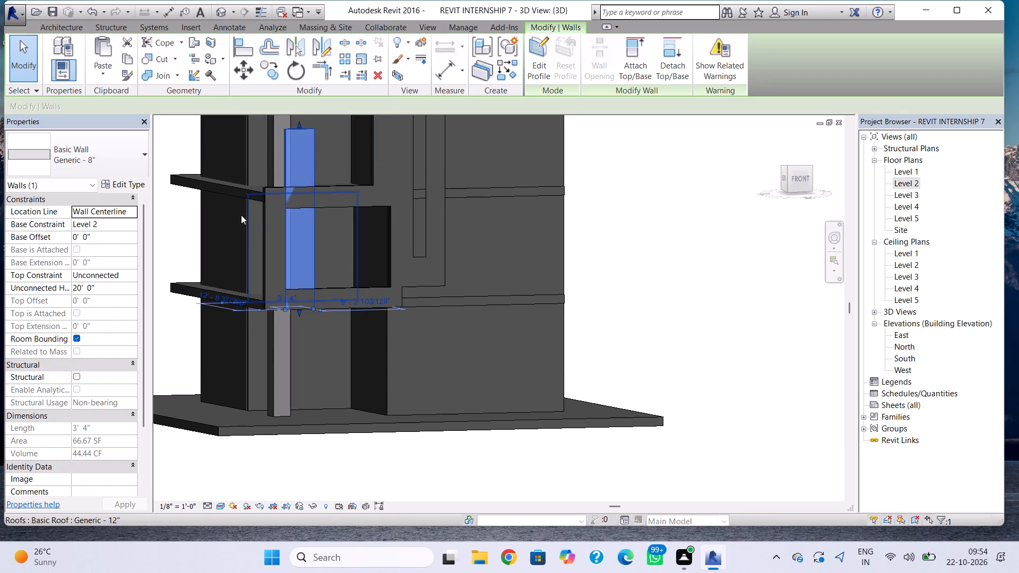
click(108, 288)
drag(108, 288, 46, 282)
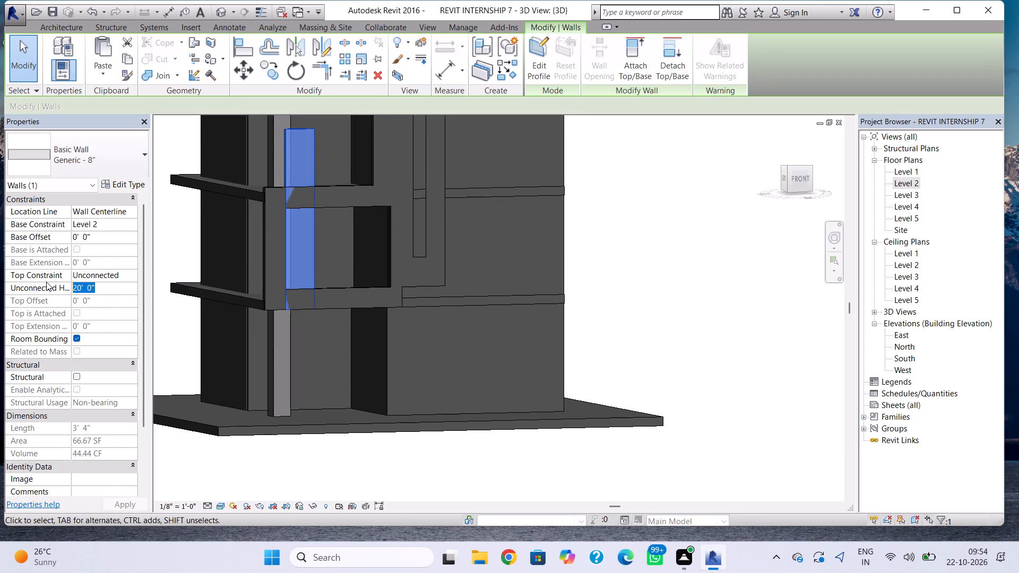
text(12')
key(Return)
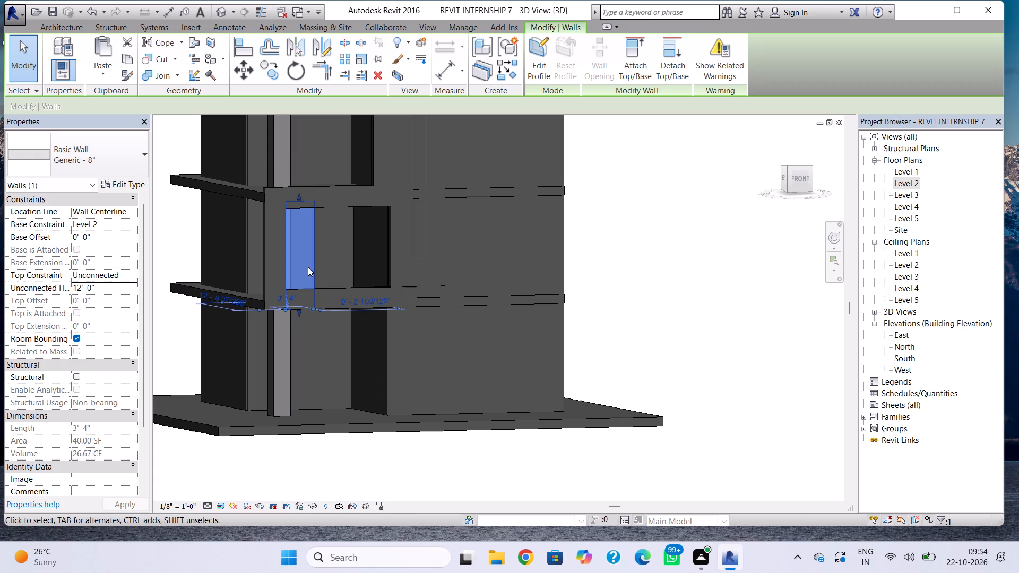
Nudge the new short wall two steps inward and three steps back outward along the front facade.
key(Right)
key(Right)
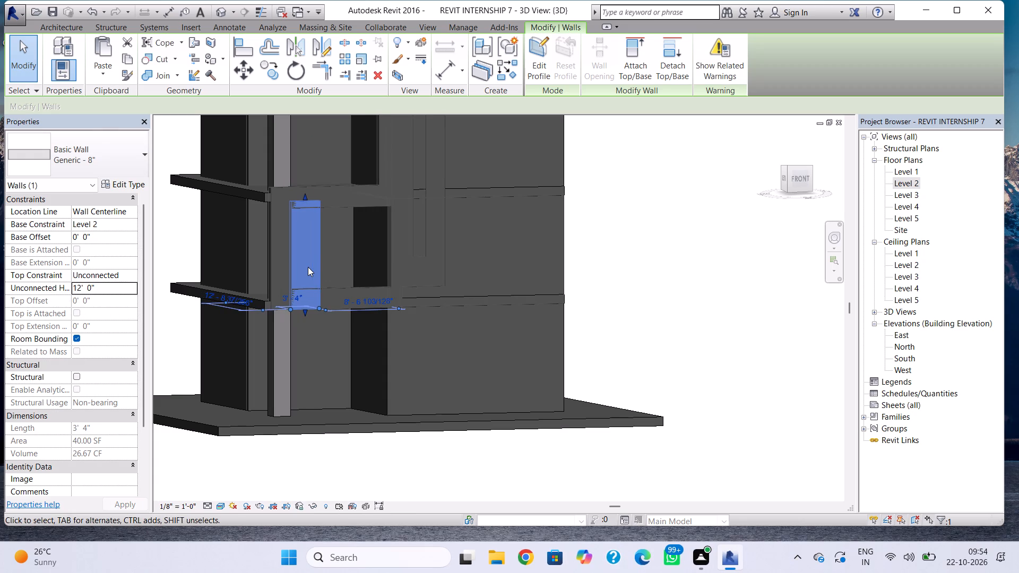
key(Left)
key(Left)
key(Left)
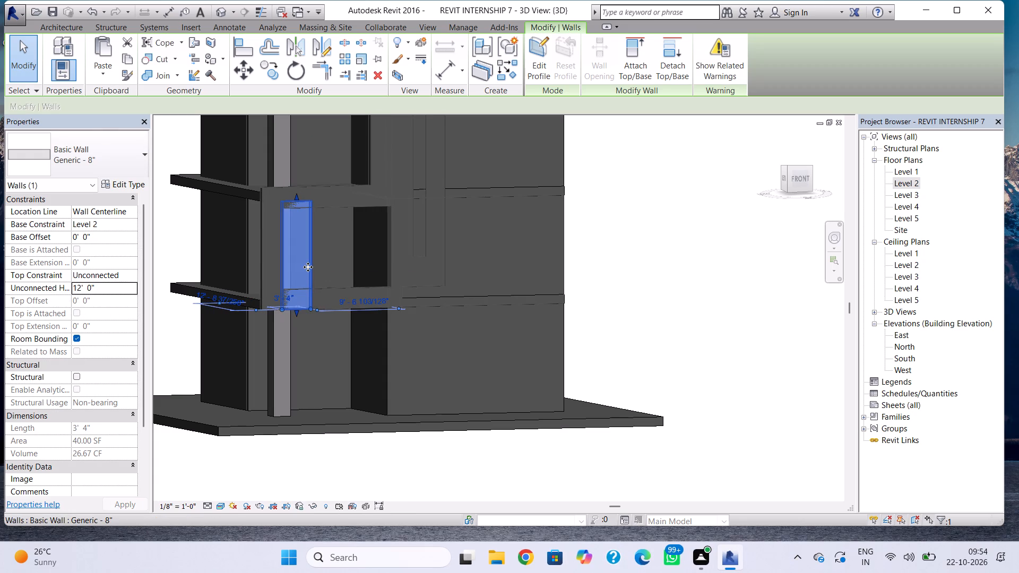
key(Escape)
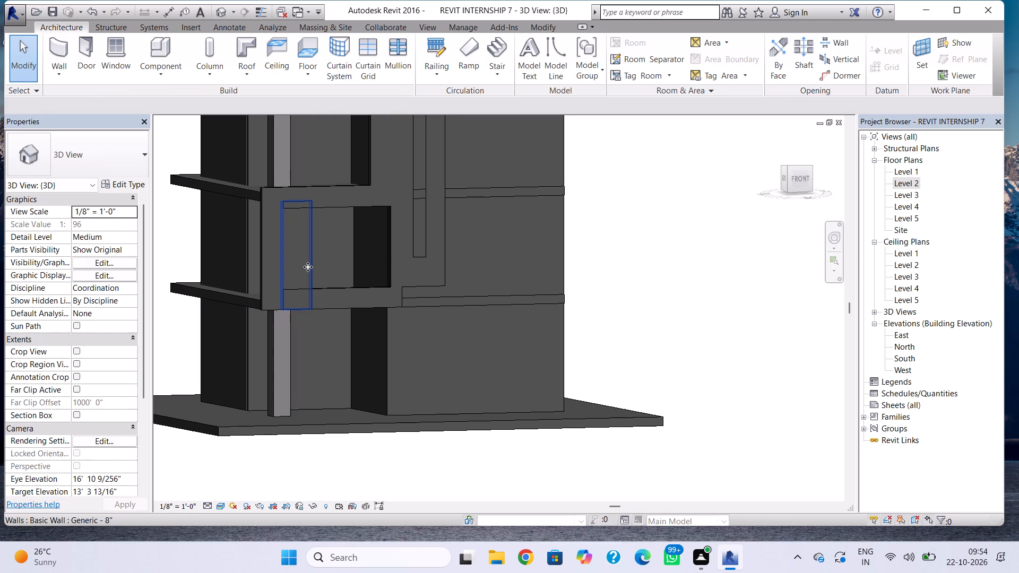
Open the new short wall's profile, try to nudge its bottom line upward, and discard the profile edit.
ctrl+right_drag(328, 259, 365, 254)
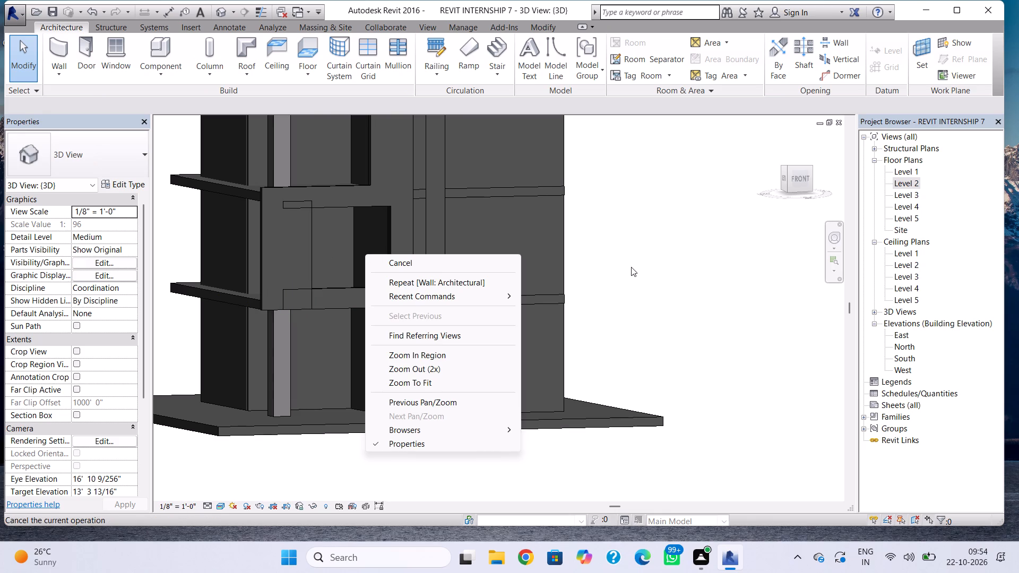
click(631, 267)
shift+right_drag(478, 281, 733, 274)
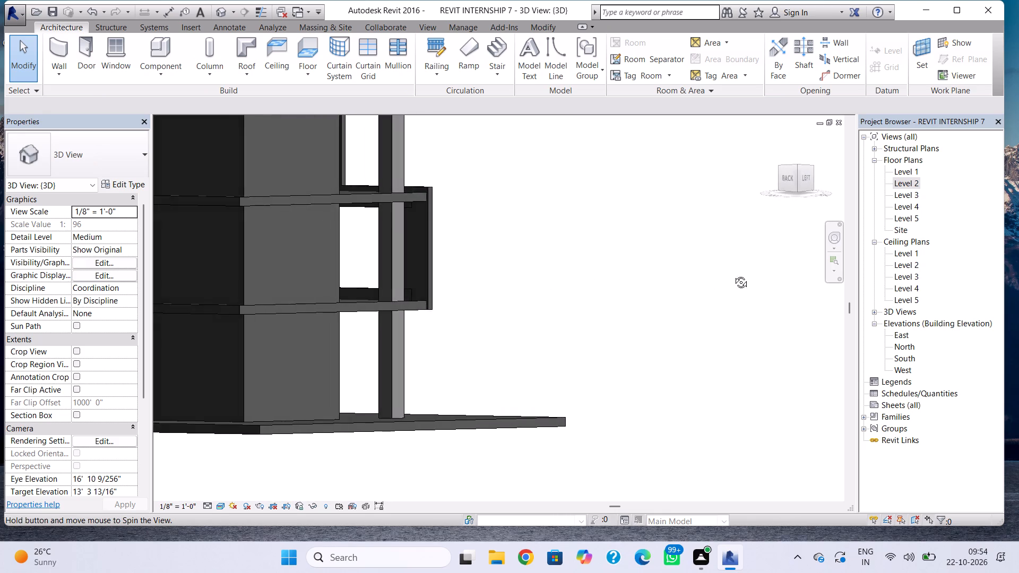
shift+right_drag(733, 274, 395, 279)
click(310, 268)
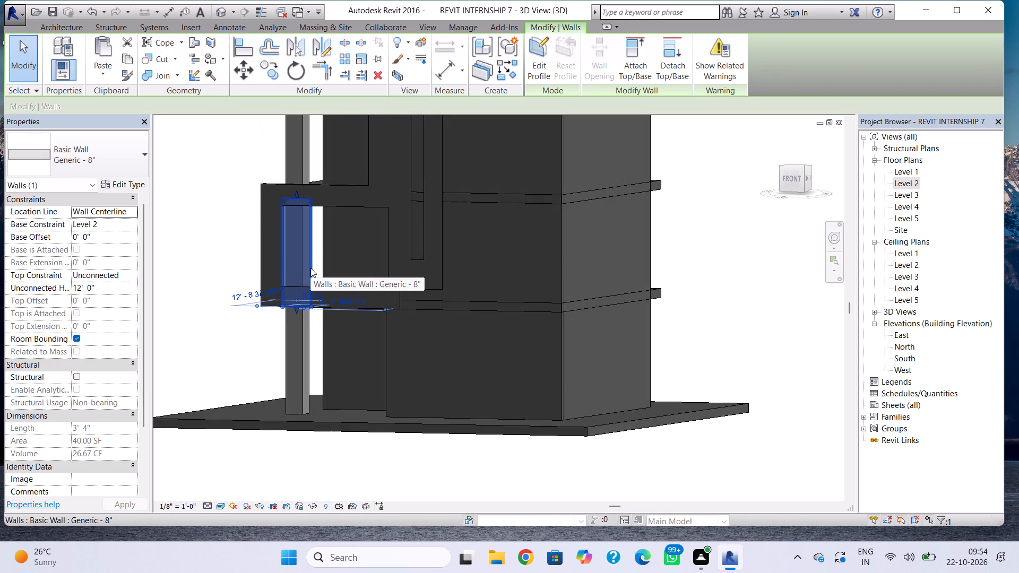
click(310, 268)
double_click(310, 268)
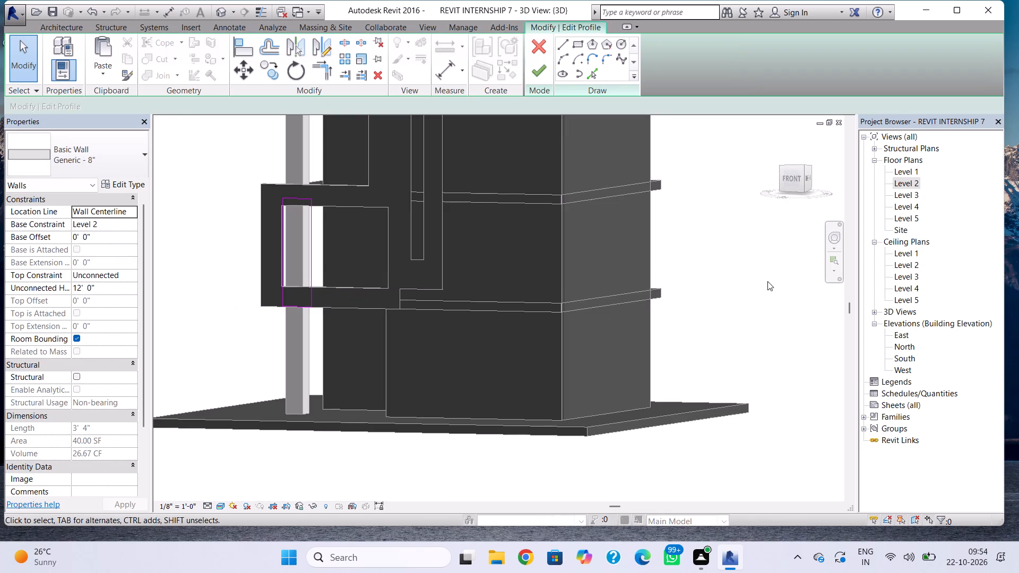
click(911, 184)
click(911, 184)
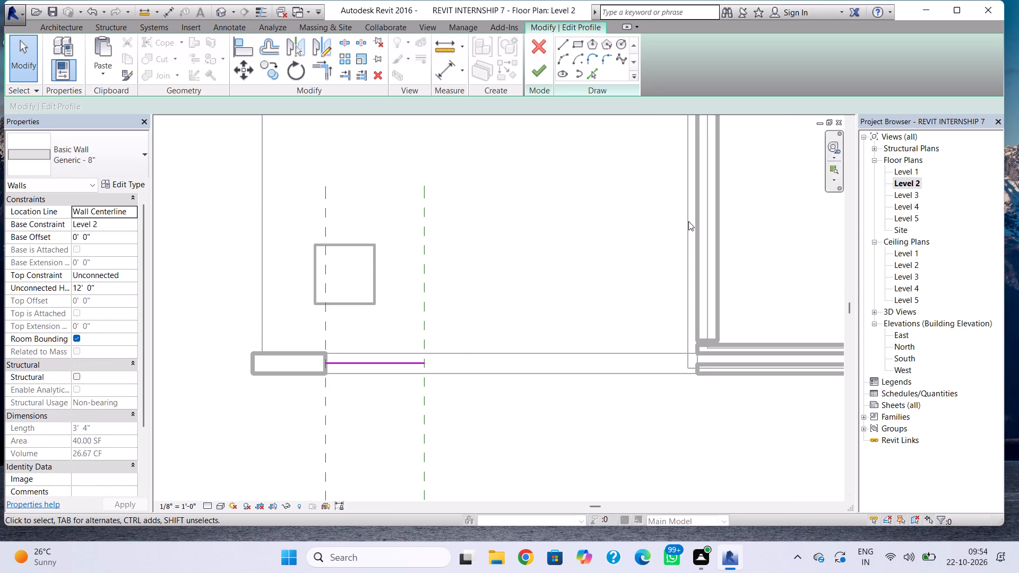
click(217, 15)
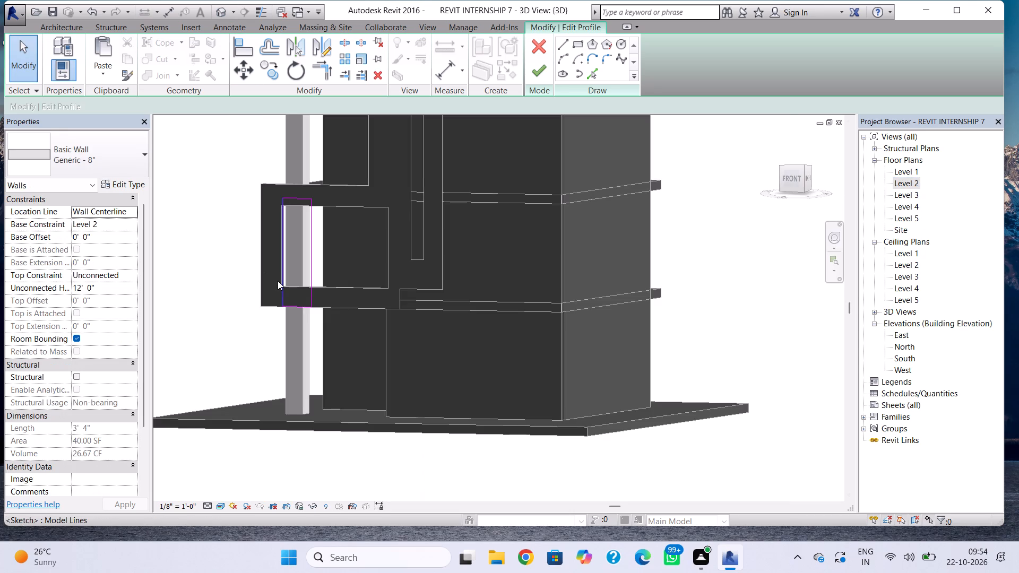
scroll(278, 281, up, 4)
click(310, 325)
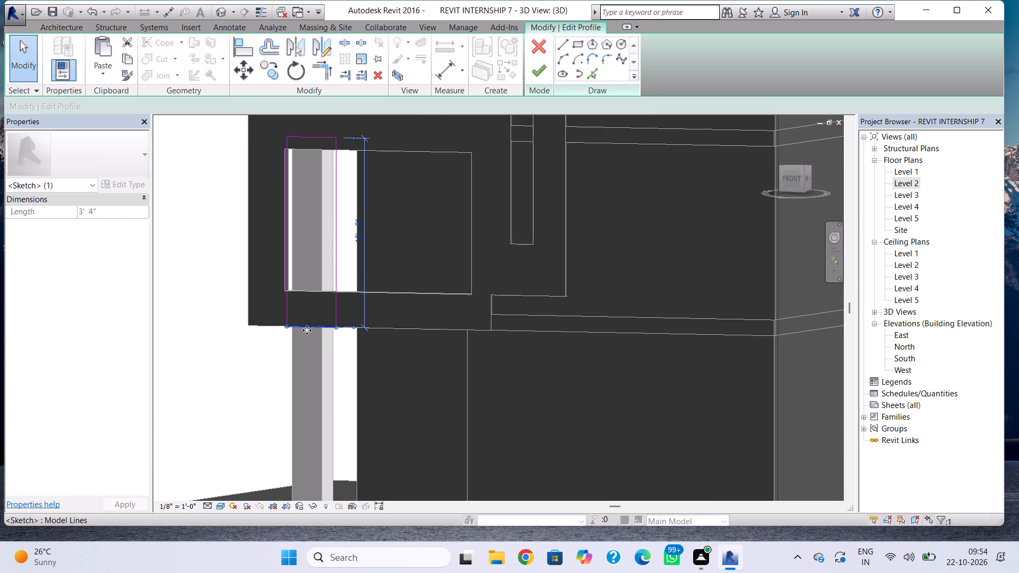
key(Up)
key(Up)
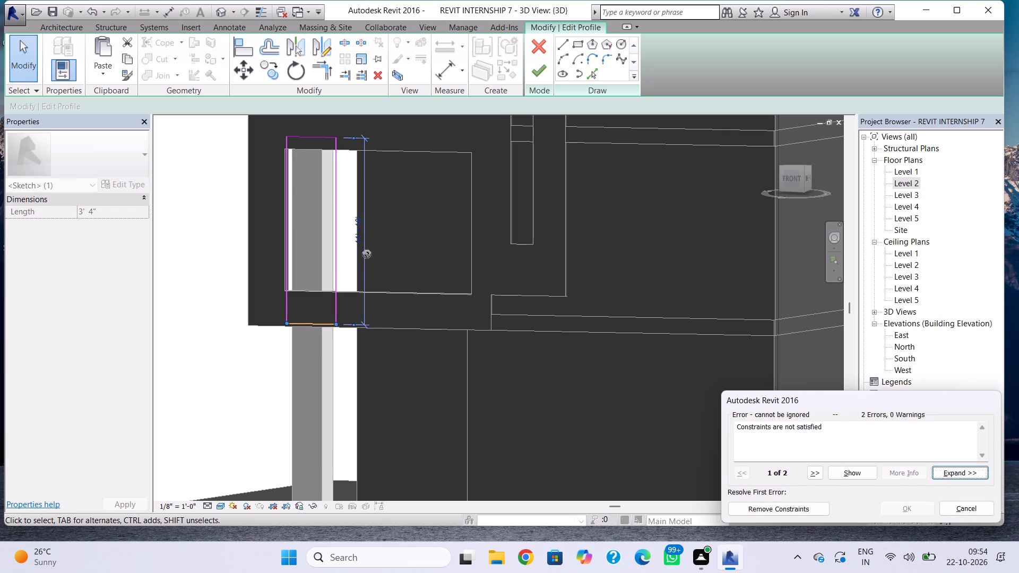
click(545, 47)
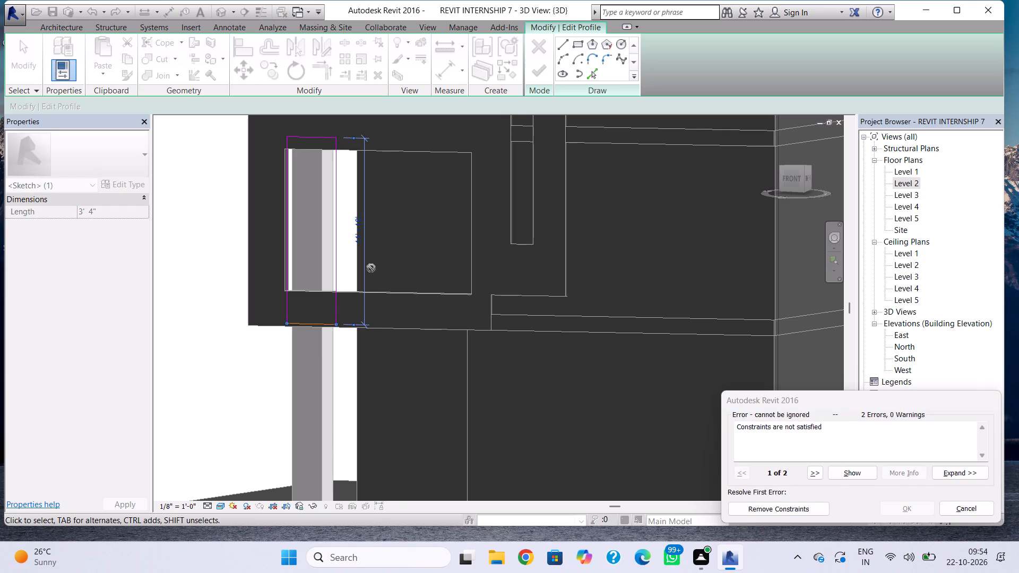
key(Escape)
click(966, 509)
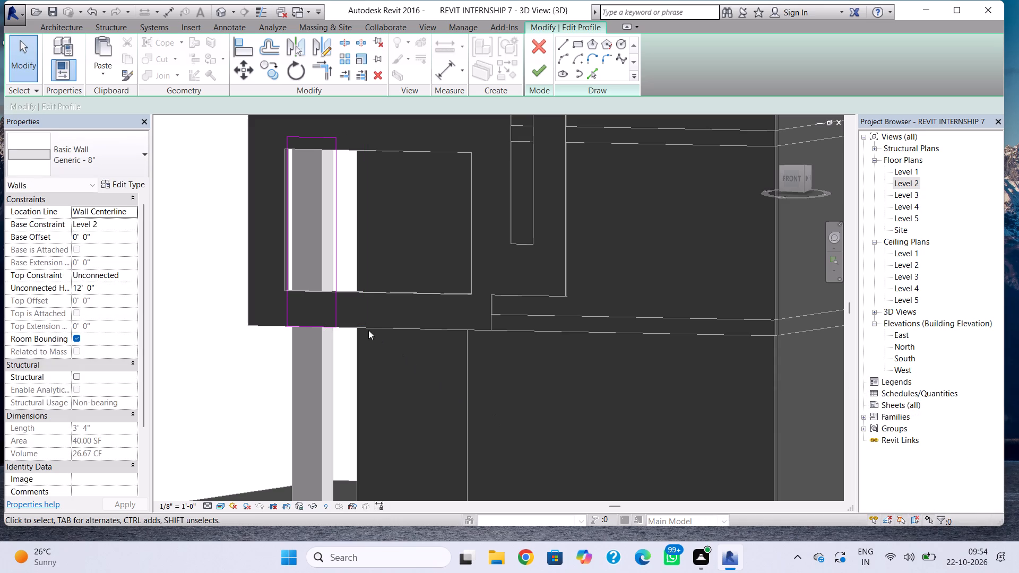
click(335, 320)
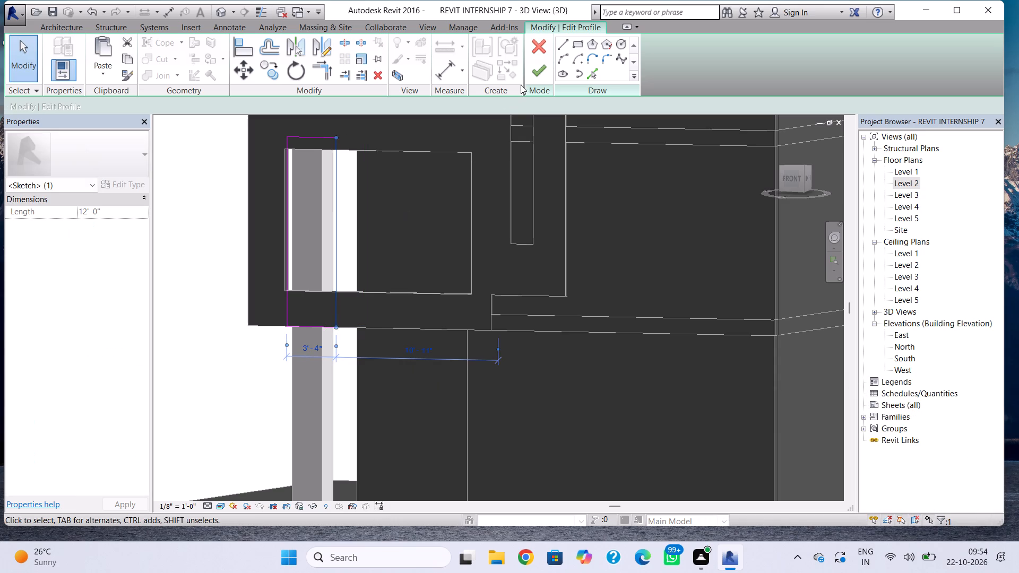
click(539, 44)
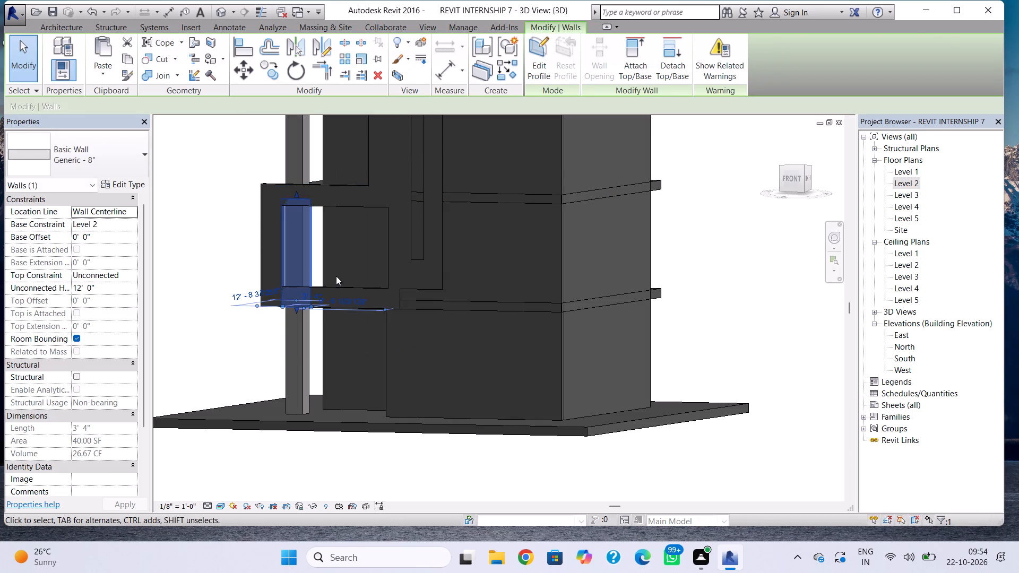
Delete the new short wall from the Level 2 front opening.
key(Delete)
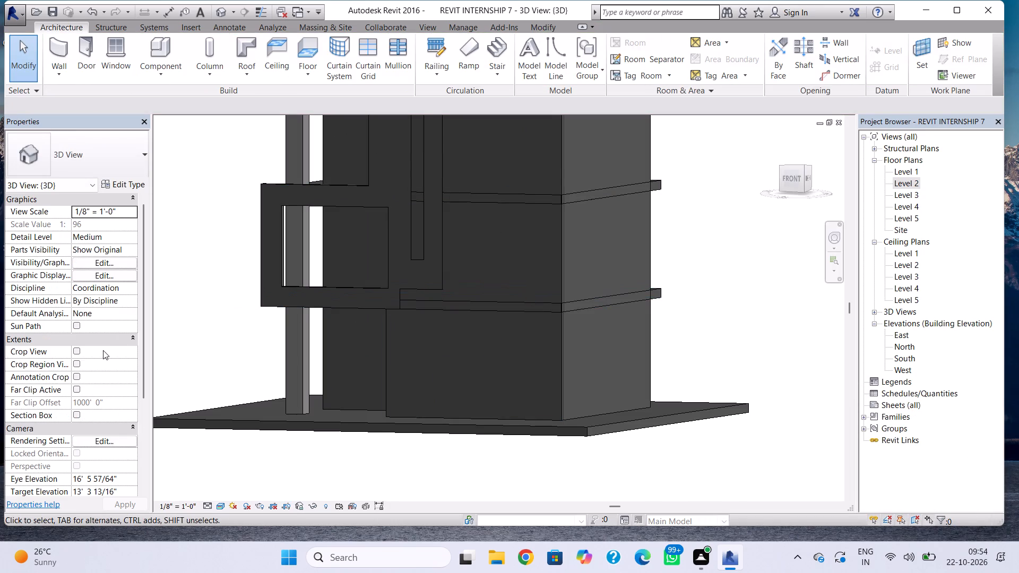
Open the Level 2 floor plan.
double_click(896, 182)
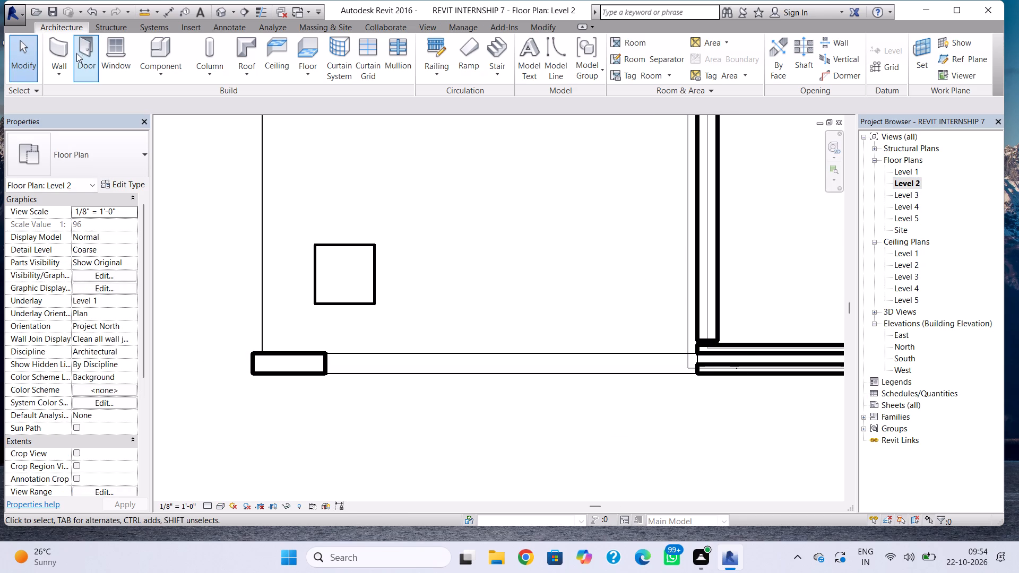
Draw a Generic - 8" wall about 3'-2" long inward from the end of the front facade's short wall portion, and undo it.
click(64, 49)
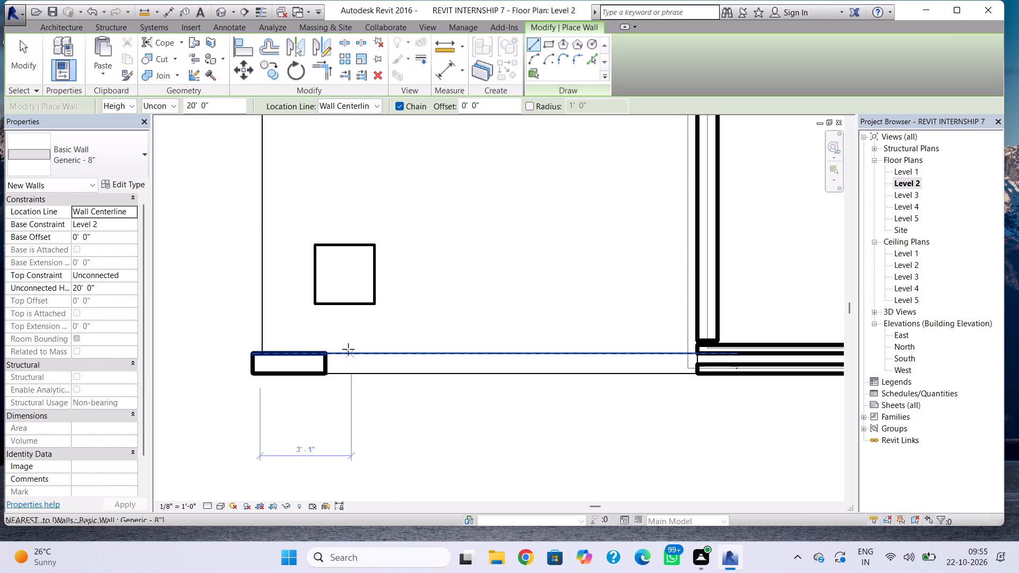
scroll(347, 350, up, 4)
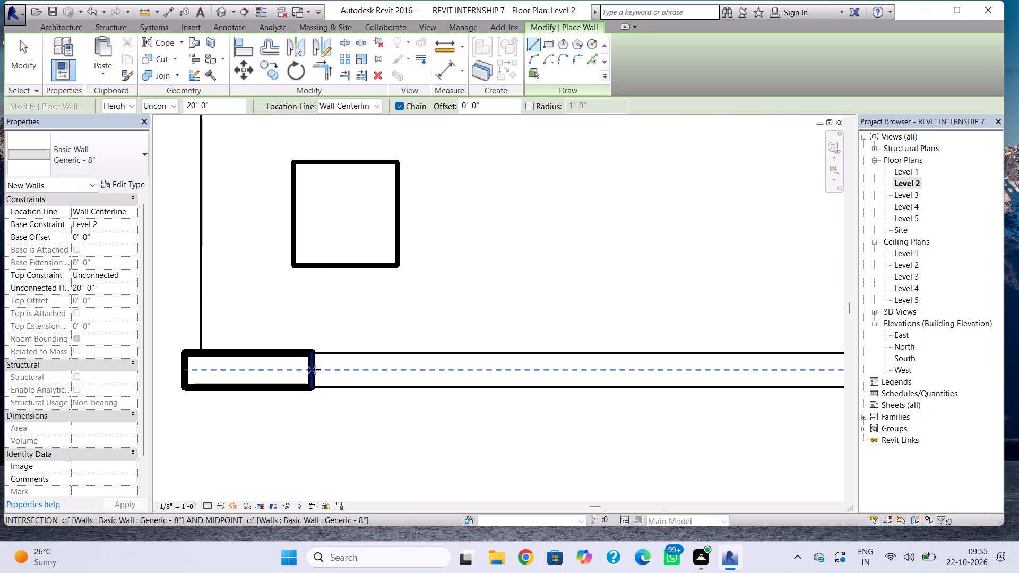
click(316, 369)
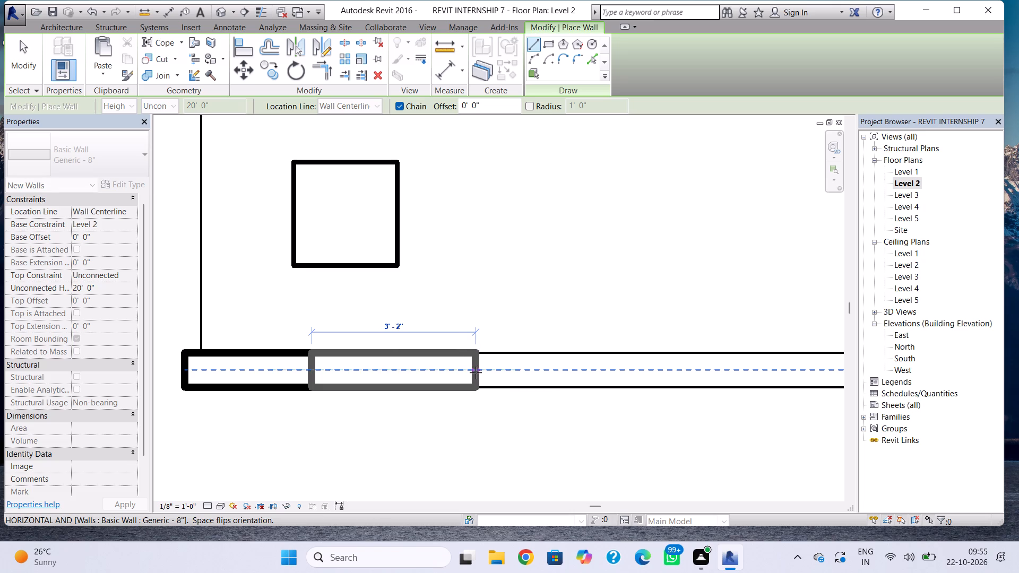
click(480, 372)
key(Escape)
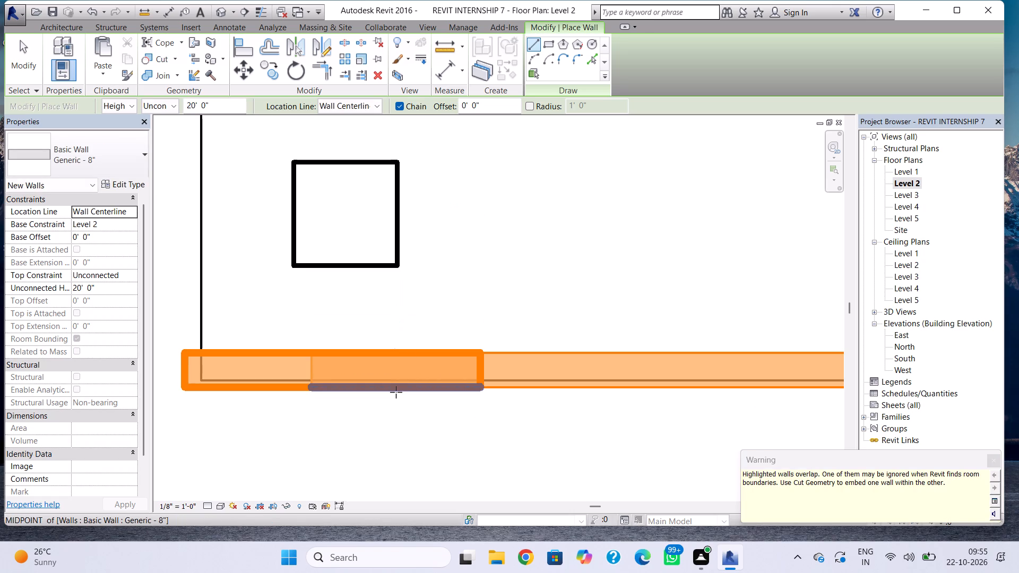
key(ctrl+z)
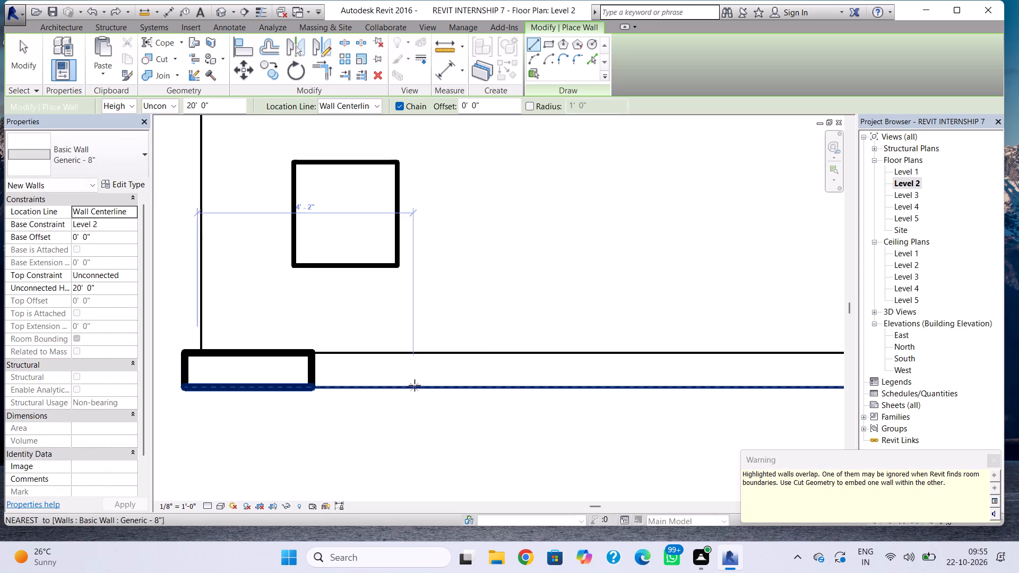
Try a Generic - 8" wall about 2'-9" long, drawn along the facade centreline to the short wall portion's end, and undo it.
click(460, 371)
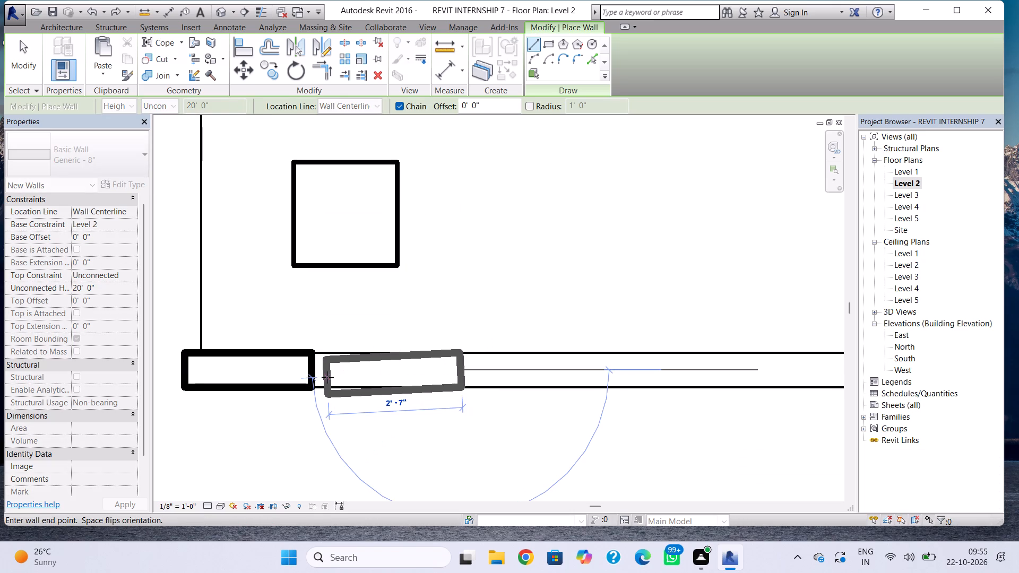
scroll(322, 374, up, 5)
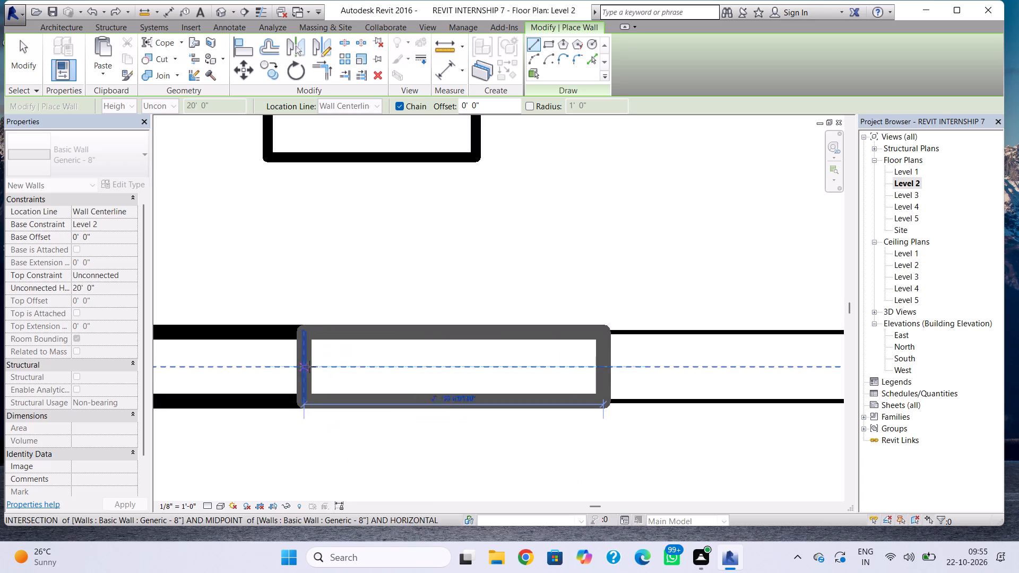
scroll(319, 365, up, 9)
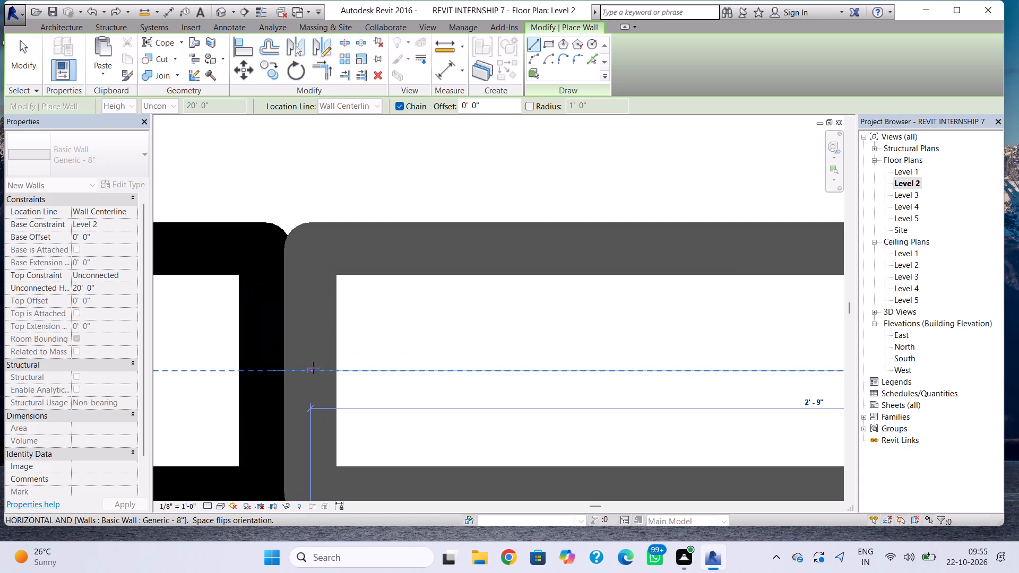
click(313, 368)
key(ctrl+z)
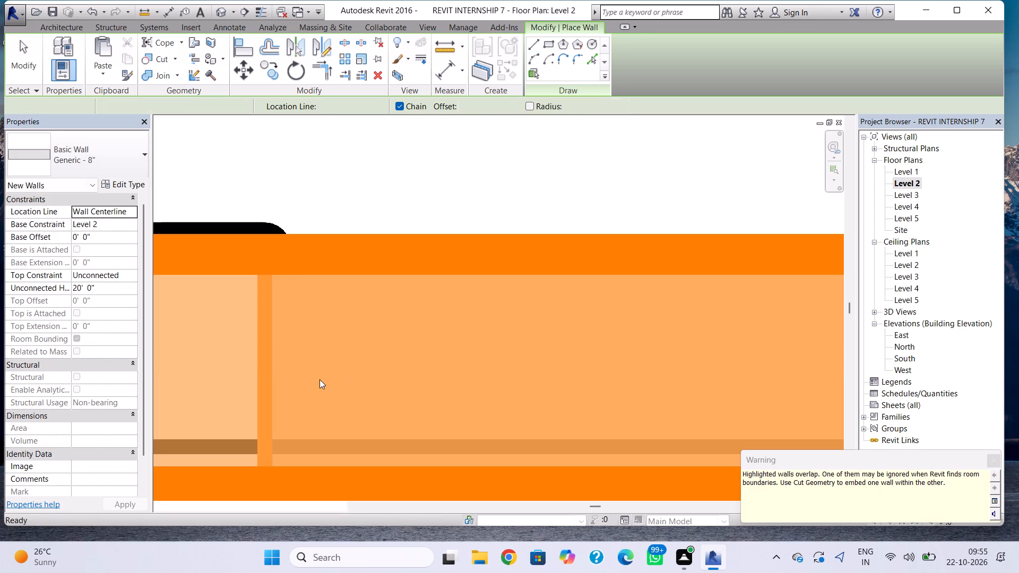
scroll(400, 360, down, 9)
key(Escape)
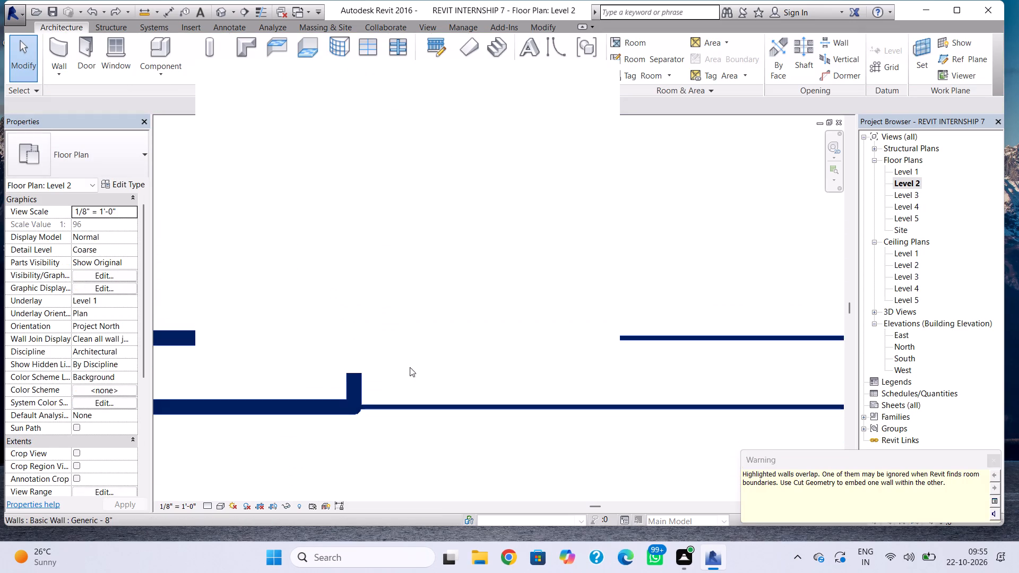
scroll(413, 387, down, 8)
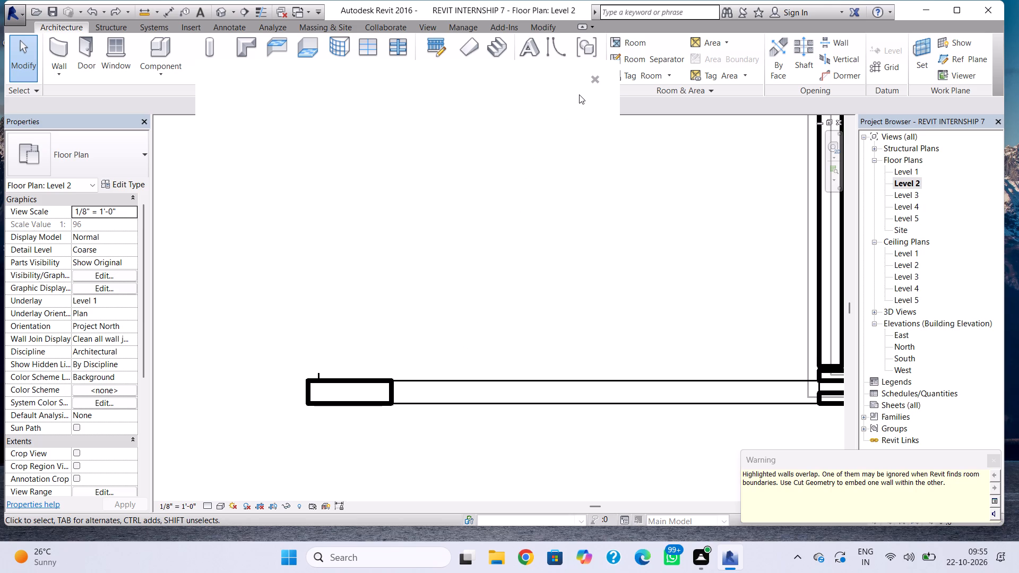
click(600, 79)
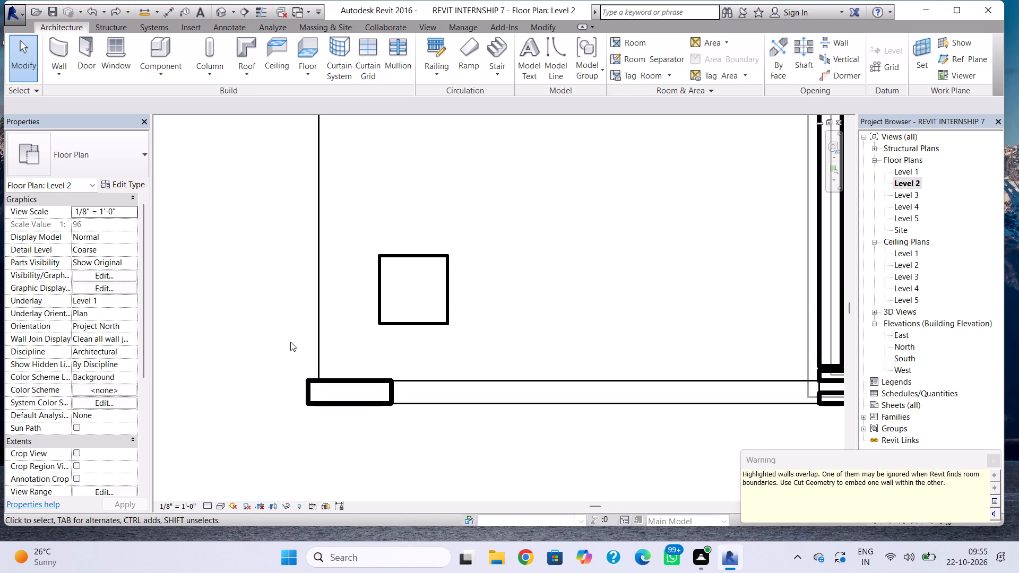
Draw a 20' high Generic - 8" wall about 3'-10 1/2" long along the front facade centreline, ending at the short wall portion's end.
drag(65, 48, 73, 62)
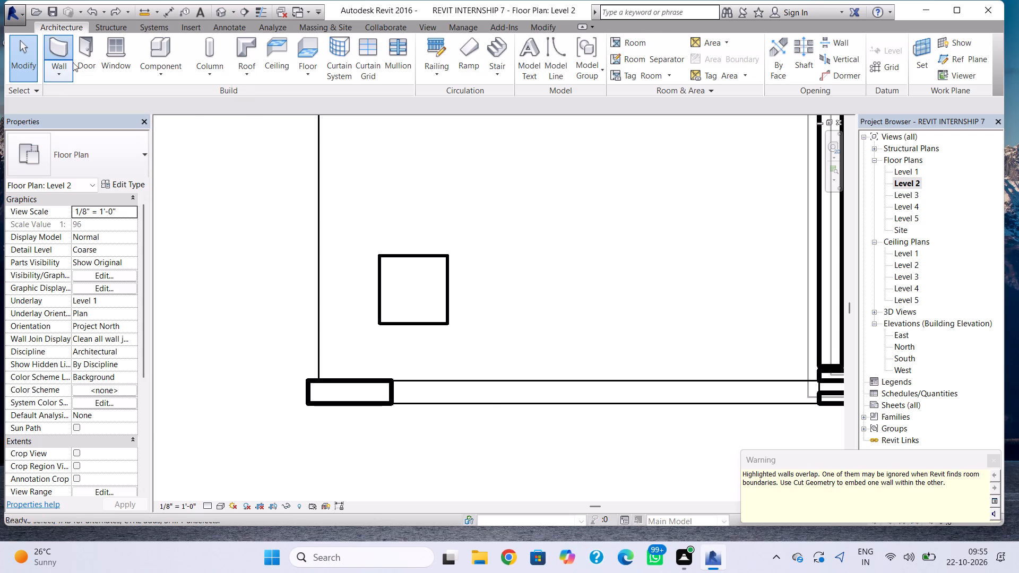
drag(73, 62, 72, 60)
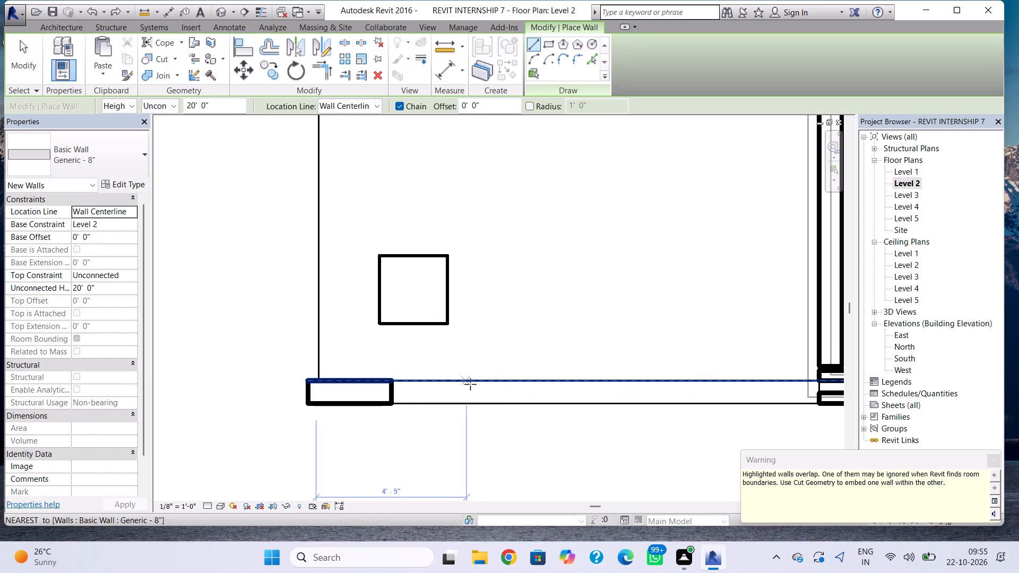
click(523, 393)
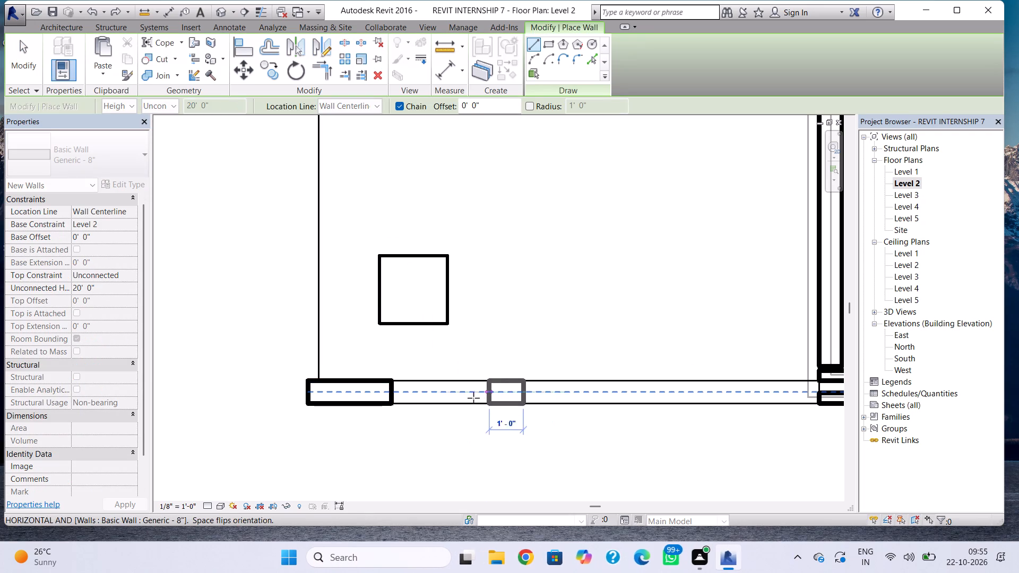
scroll(396, 393, up, 7)
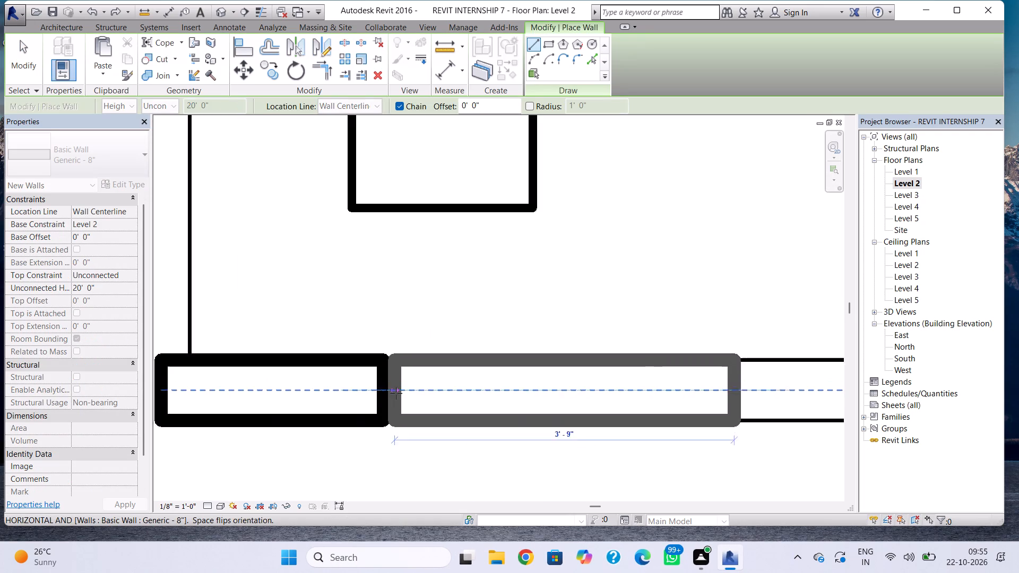
scroll(396, 393, up, 12)
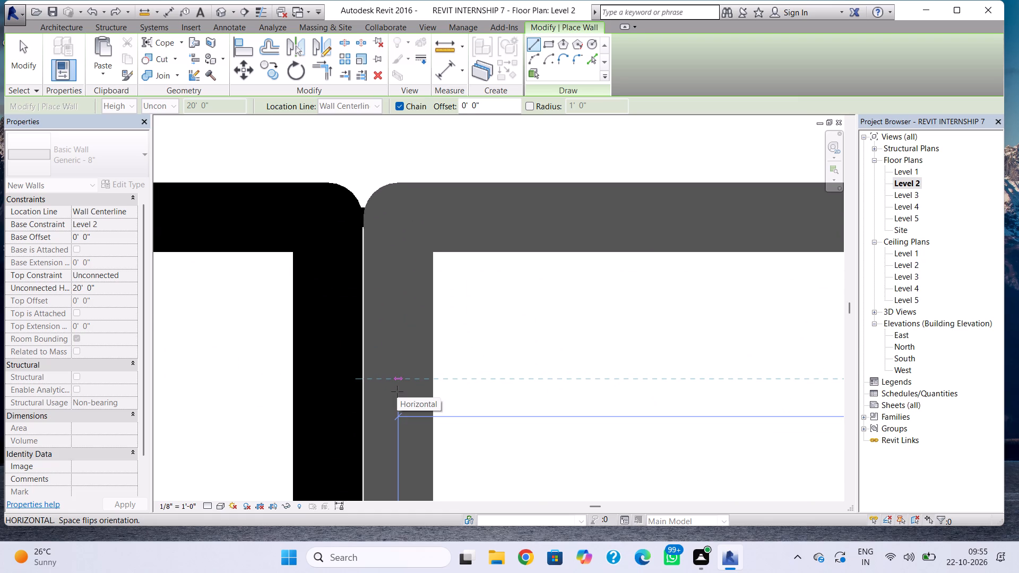
click(401, 392)
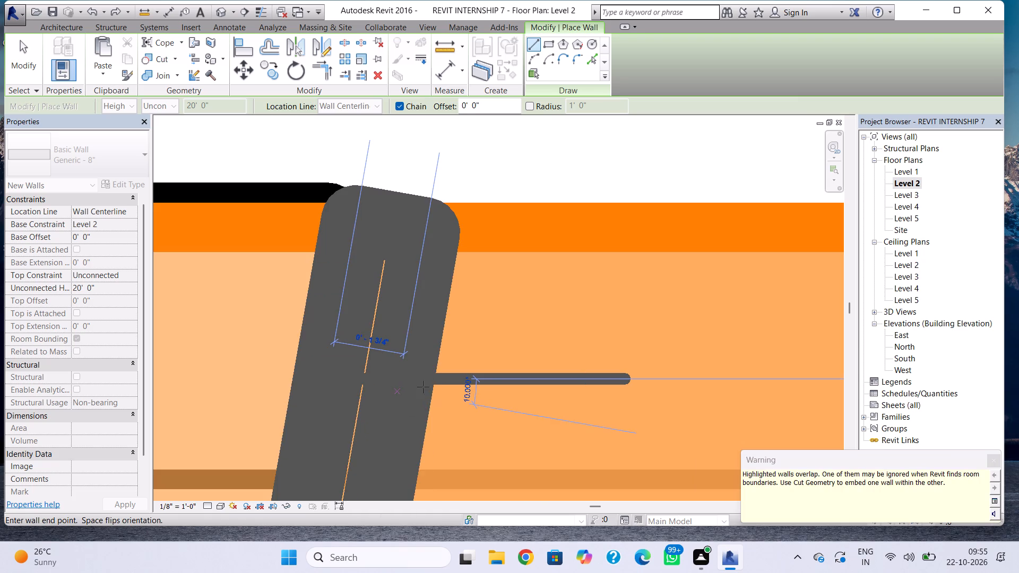
key(Escape)
scroll(401, 487, down, 5)
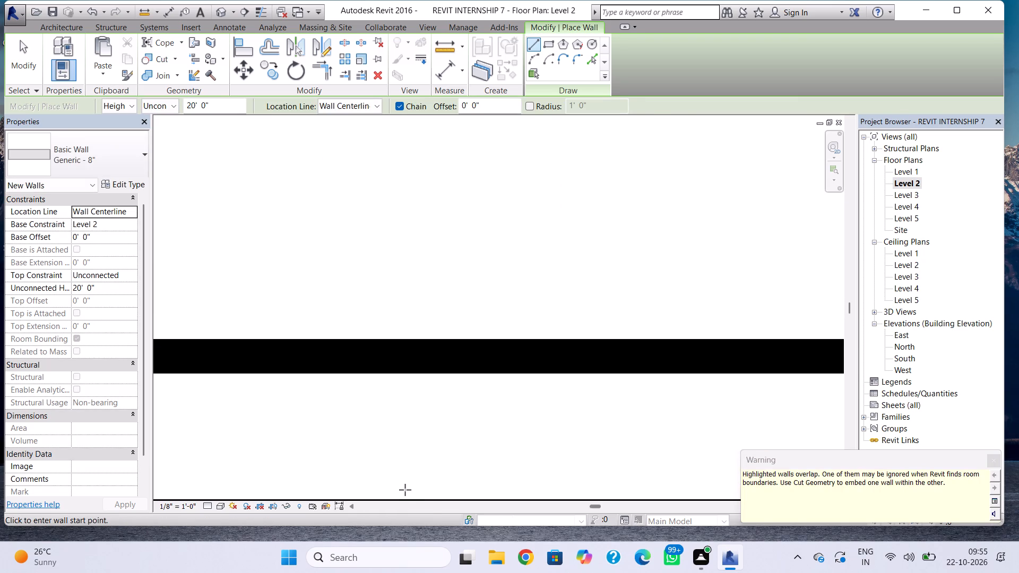
scroll(405, 489, down, 14)
middle_drag(431, 453, 437, 415)
key(Escape)
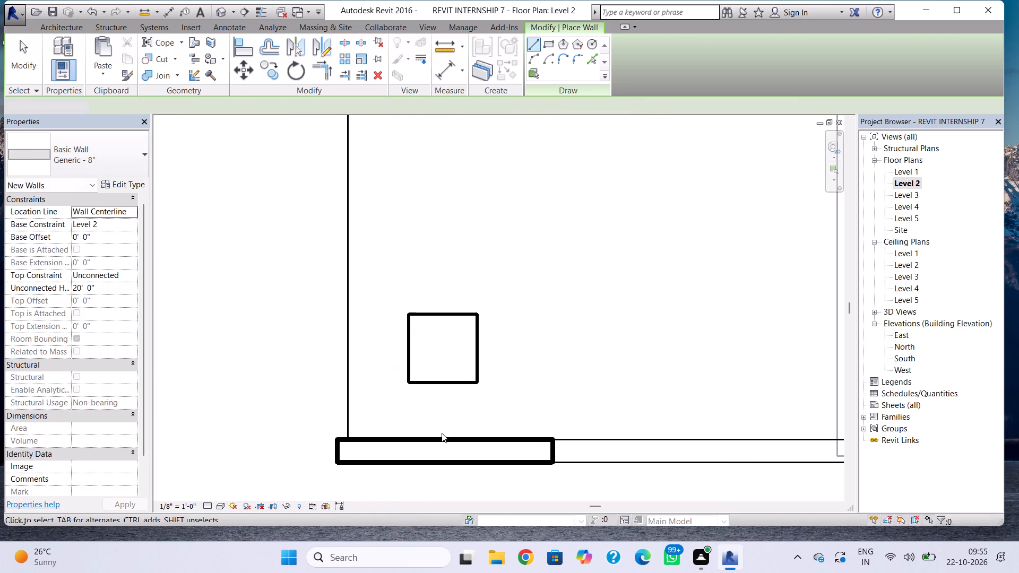
Pull the new short wall's outer end away from the adjoining wall portion, shortening the new wall to 3'-6".
click(478, 458)
scroll(425, 458, up, 8)
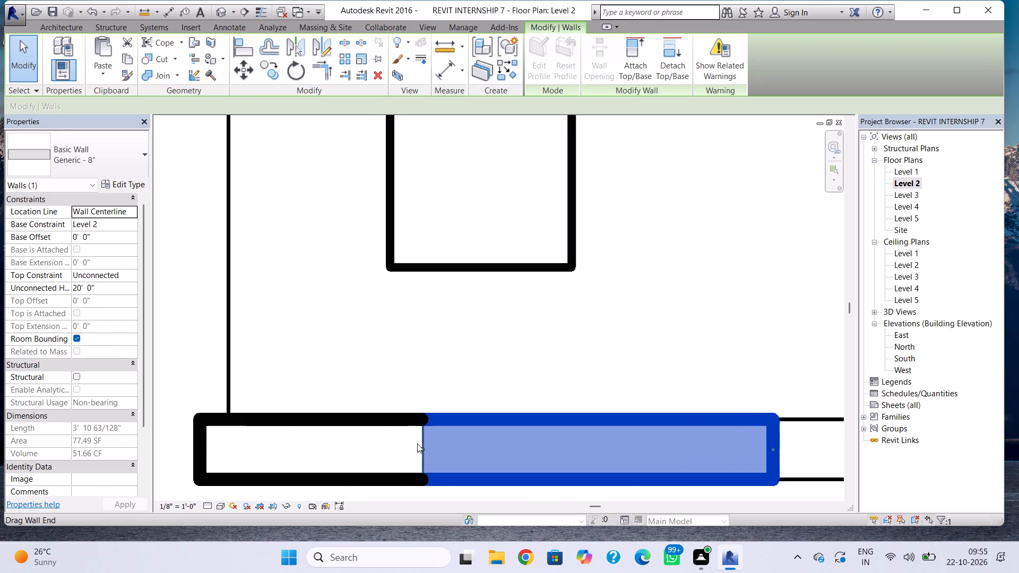
drag(423, 449, 434, 449)
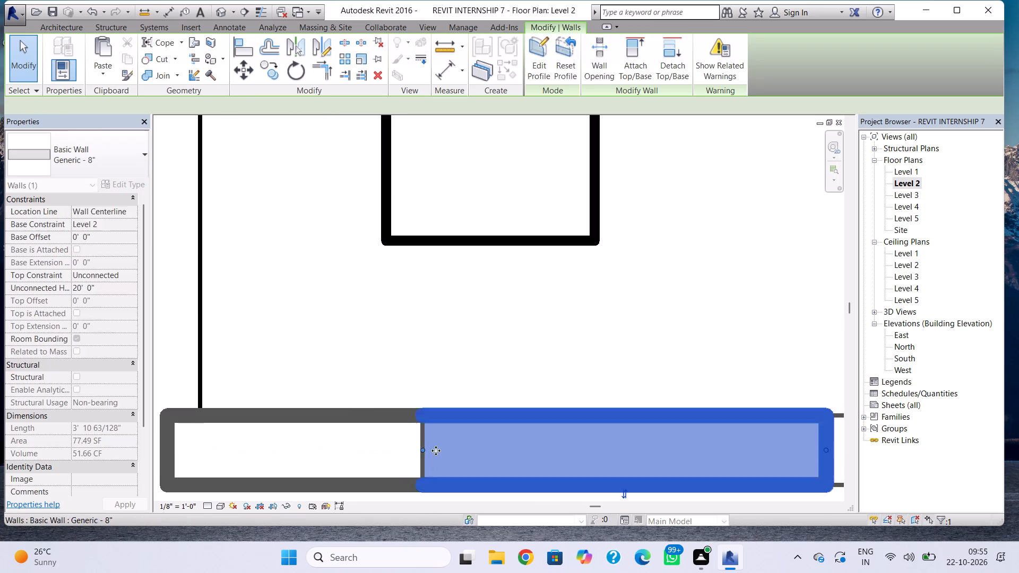
drag(420, 445, 440, 446)
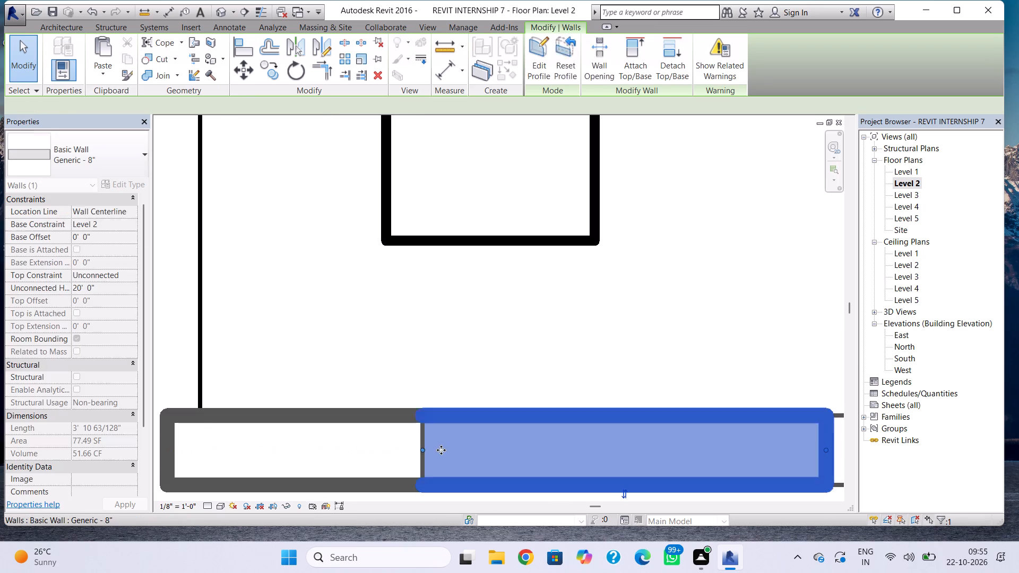
scroll(437, 458, up, 1)
drag(419, 448, 442, 448)
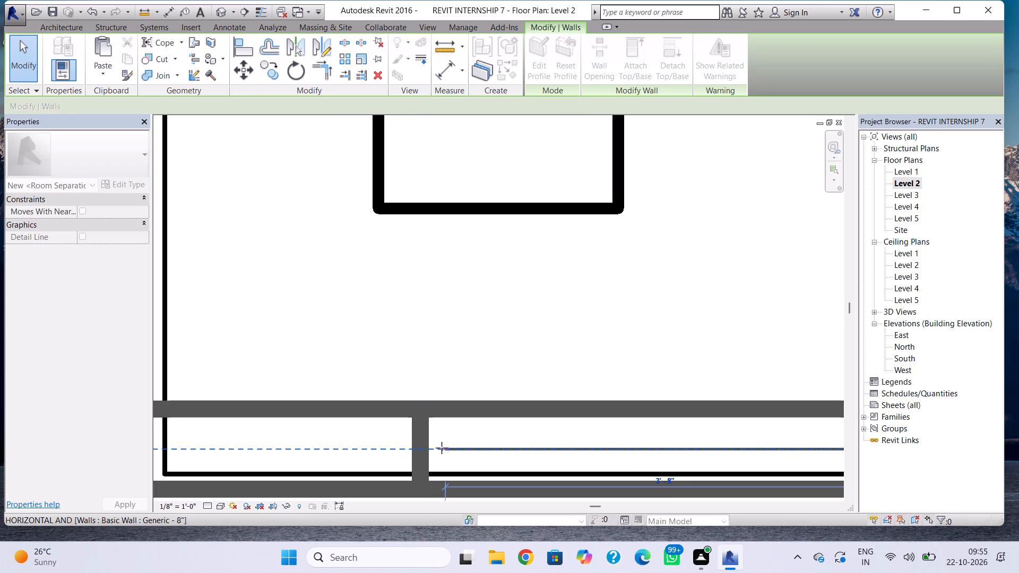
drag(442, 448, 447, 446)
drag(419, 446, 428, 447)
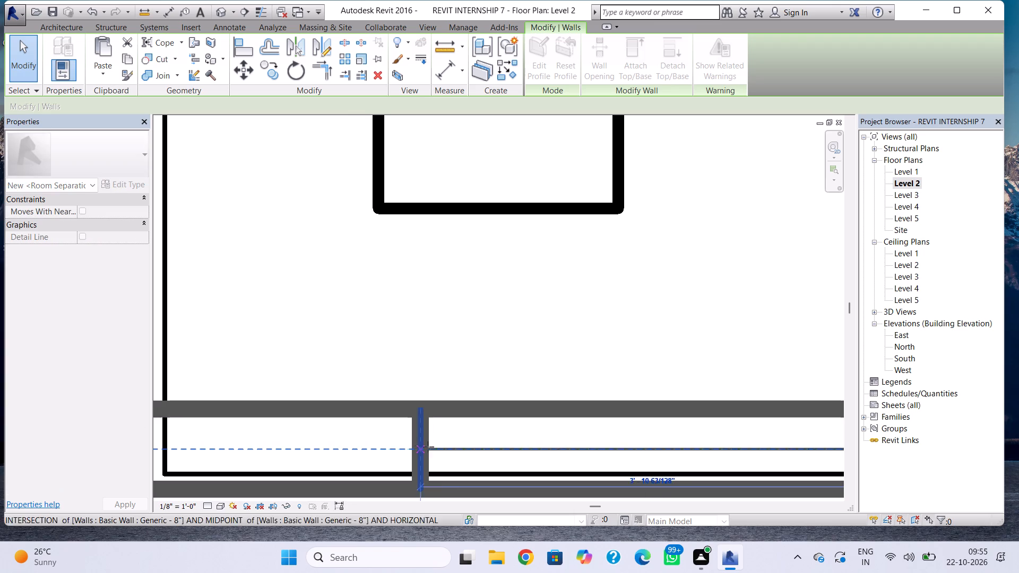
drag(428, 447, 470, 445)
scroll(468, 461, up, 4)
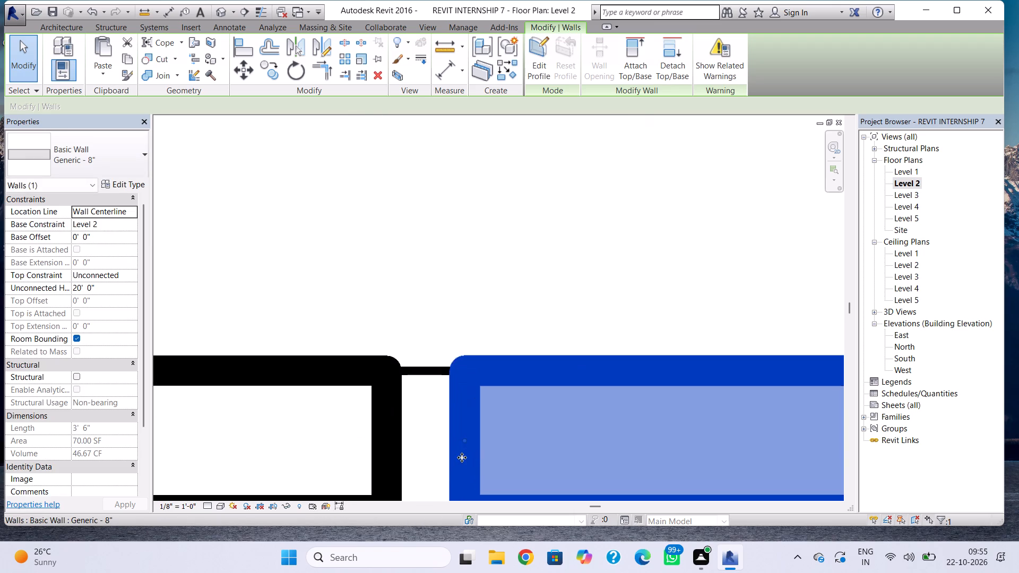
Nudge the new short wall three steps outward and 24 steps back inward along the front facade, and undo the last change.
scroll(462, 457, down, 2)
middle_drag(462, 457, 433, 388)
key(Left)
key(Left)
key(Left)
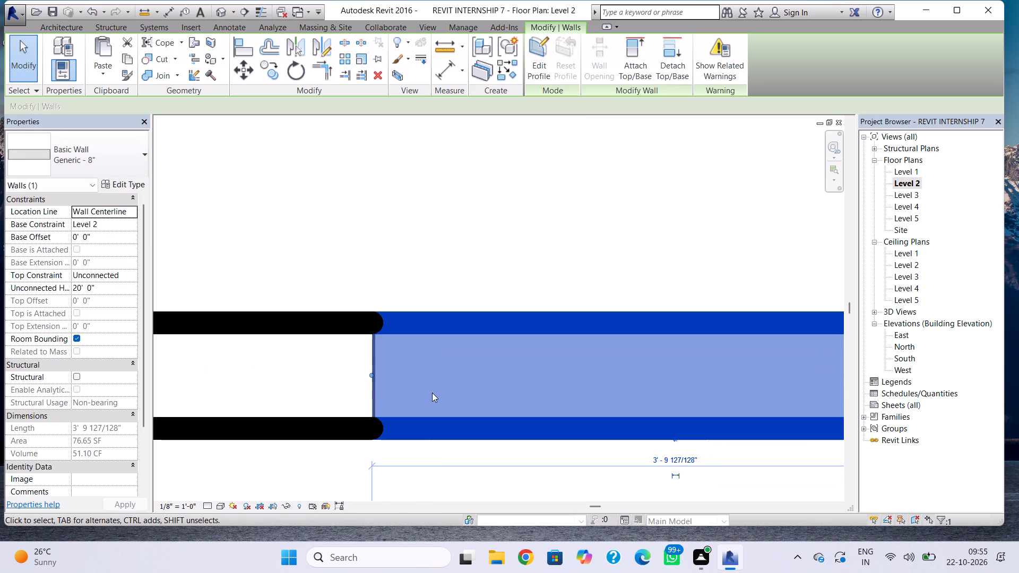
key(Right)
key(Right)
key(Right)
key(Right)
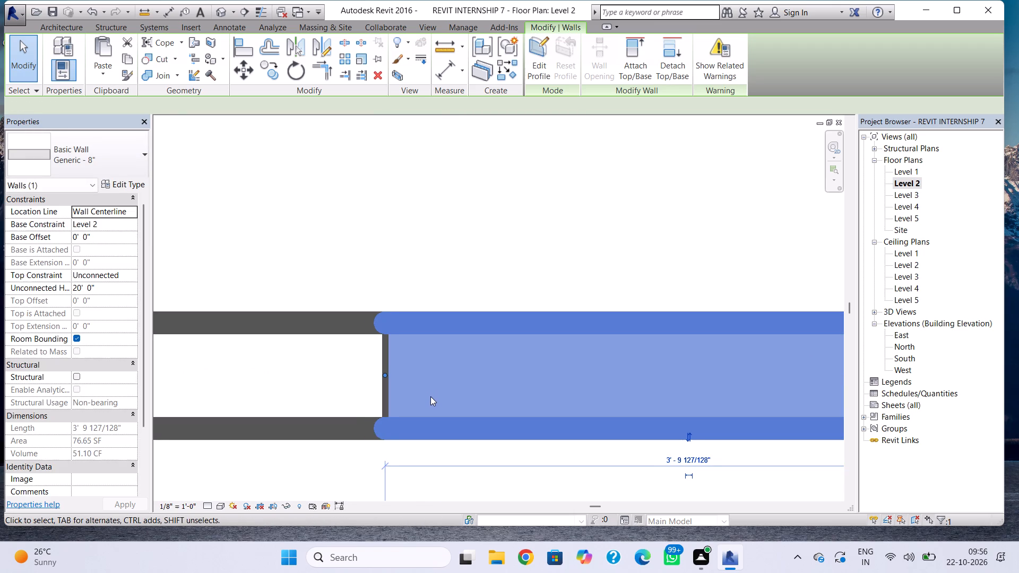
key(Right)
key(Right)
key(Right)
key(Right)
key(Right)
key(Right)
key(Right)
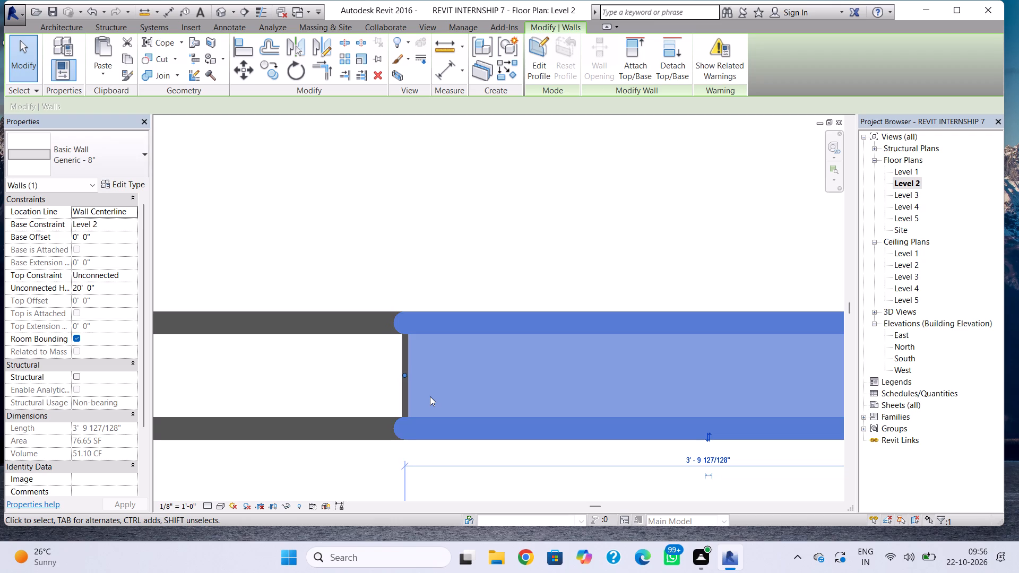
key(Right)
key(Right)
key(Right)
key(Right)
key(Right)
key(Right)
key(Right)
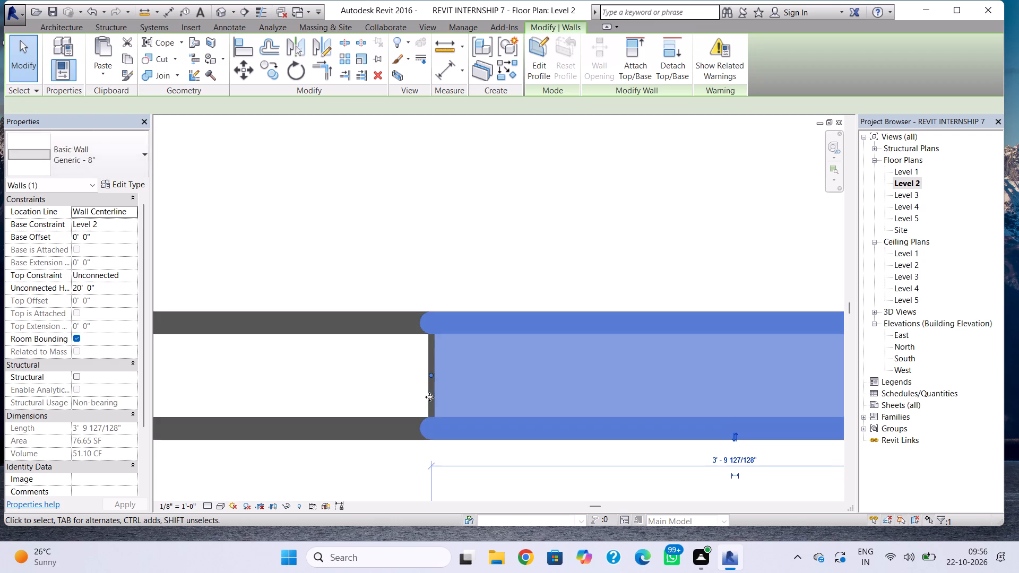
key(Right)
key(Right)
key(Right)
key(Right)
key(Right)
key(Right)
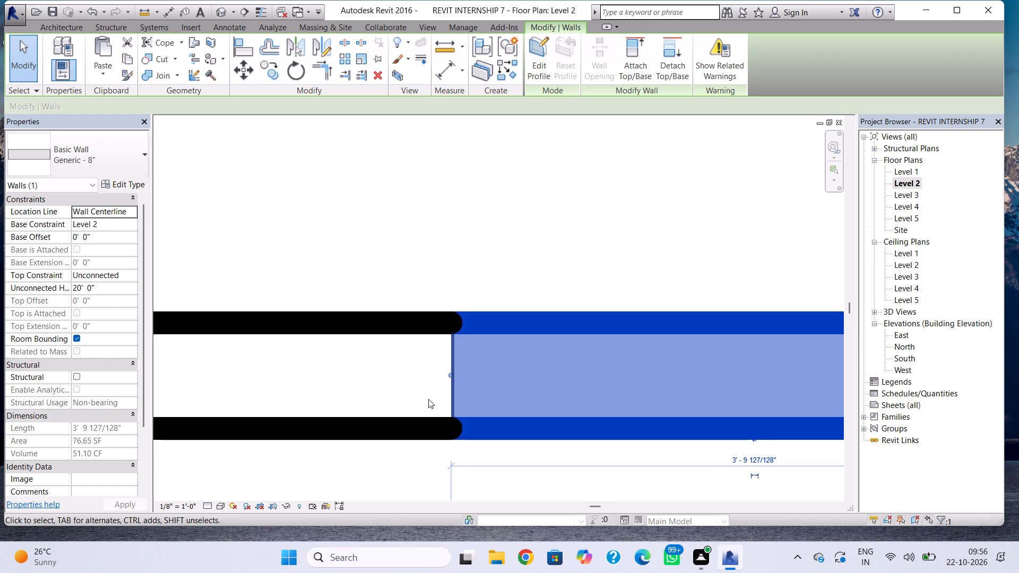
key(ctrl+z)
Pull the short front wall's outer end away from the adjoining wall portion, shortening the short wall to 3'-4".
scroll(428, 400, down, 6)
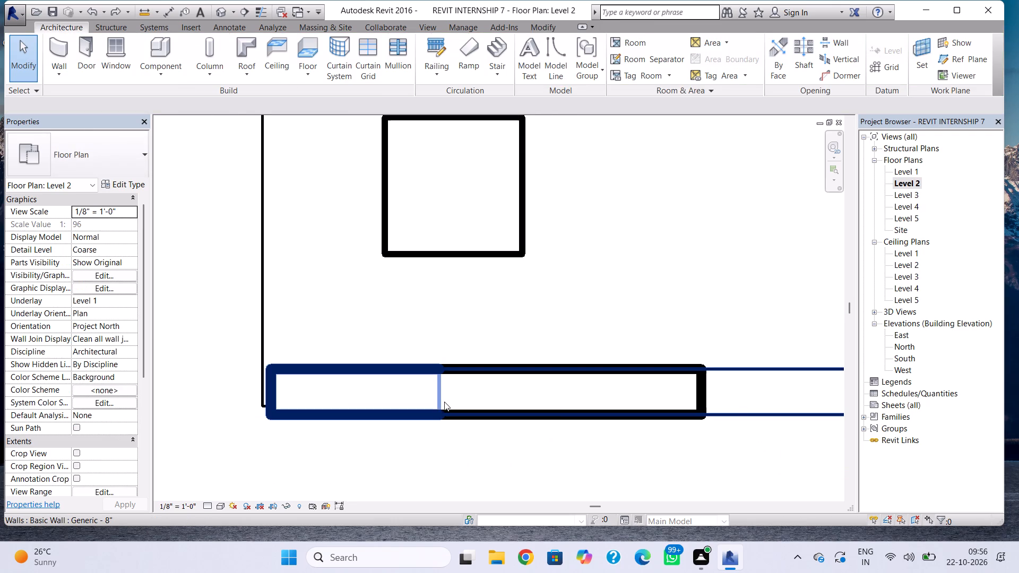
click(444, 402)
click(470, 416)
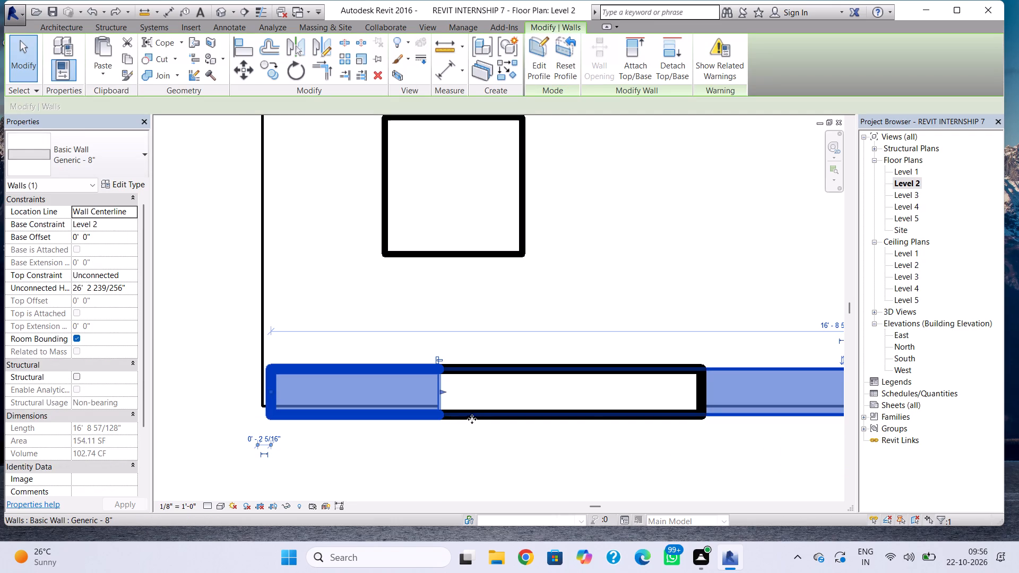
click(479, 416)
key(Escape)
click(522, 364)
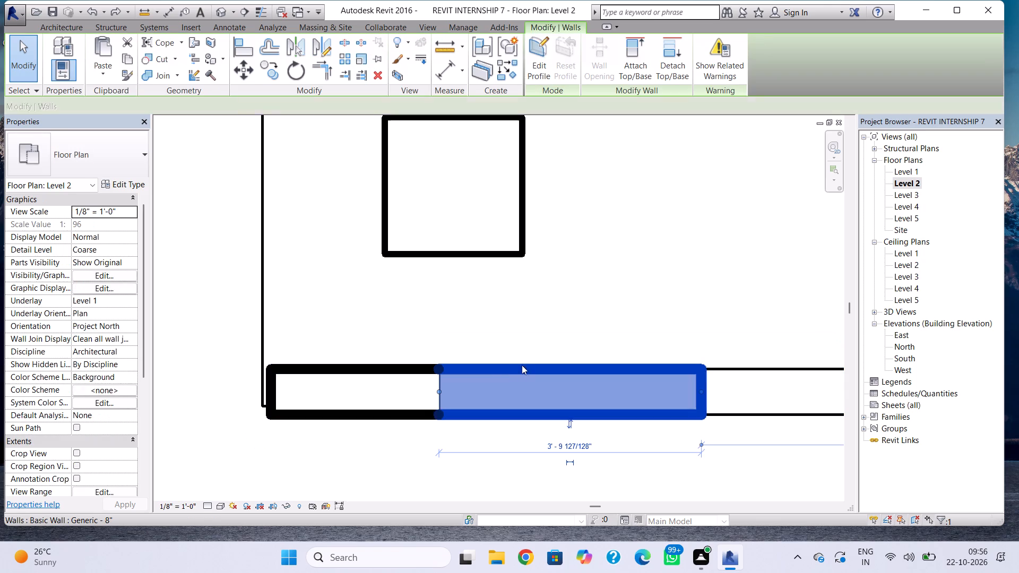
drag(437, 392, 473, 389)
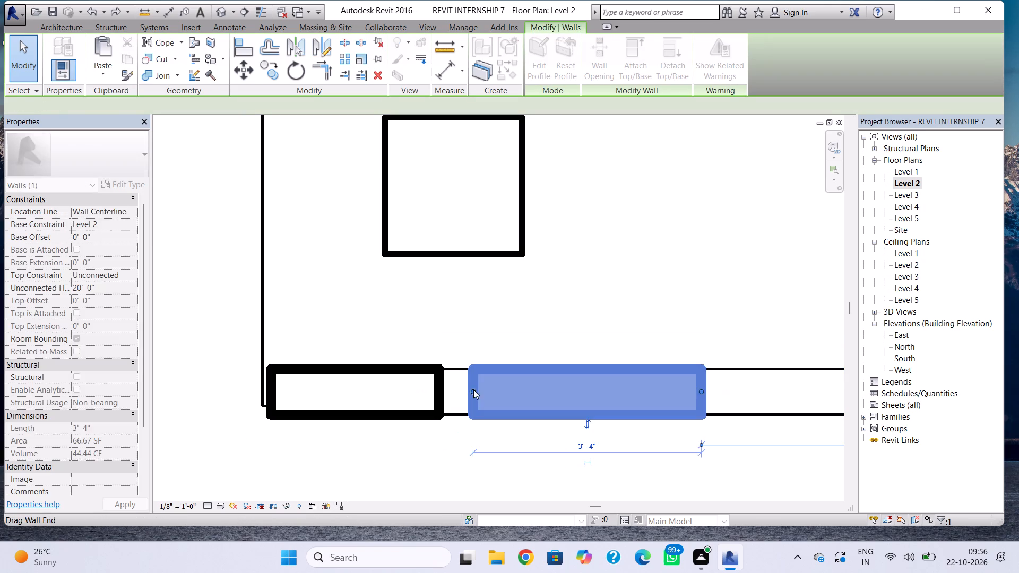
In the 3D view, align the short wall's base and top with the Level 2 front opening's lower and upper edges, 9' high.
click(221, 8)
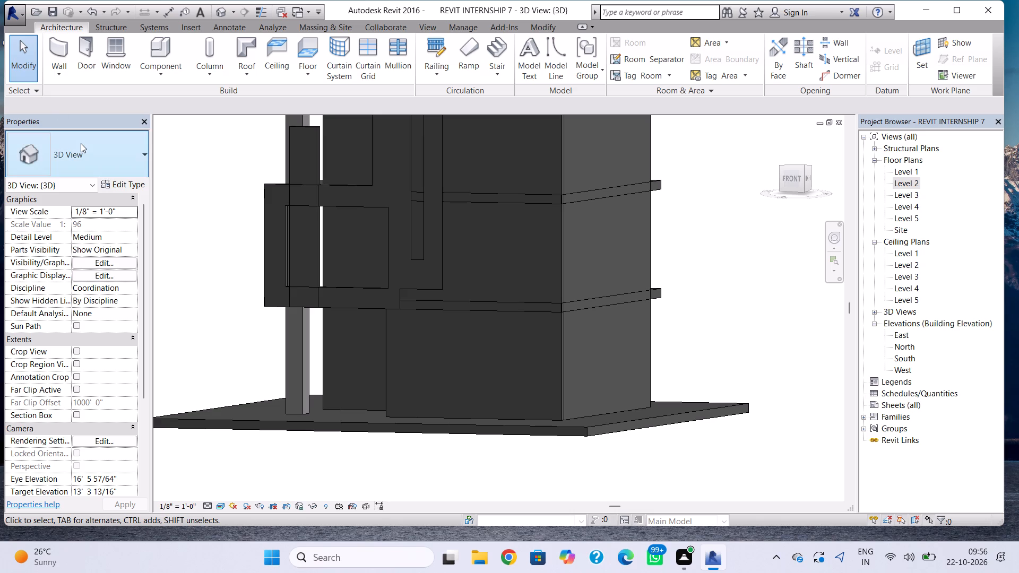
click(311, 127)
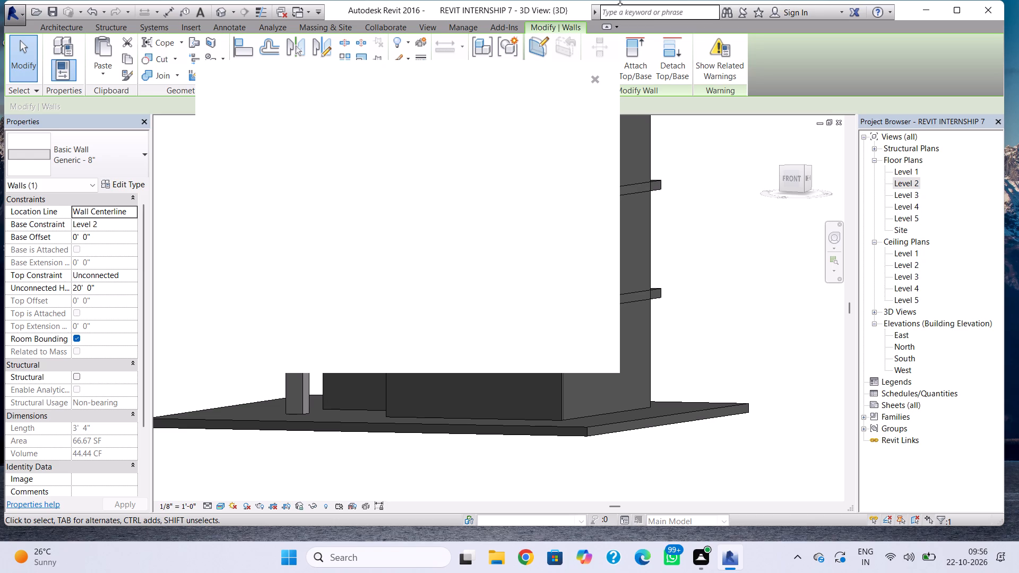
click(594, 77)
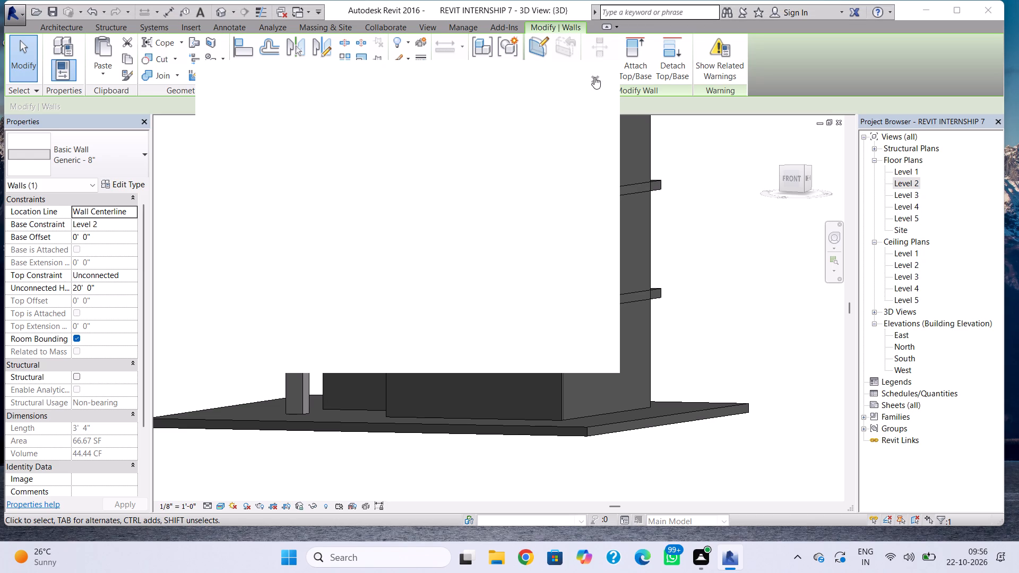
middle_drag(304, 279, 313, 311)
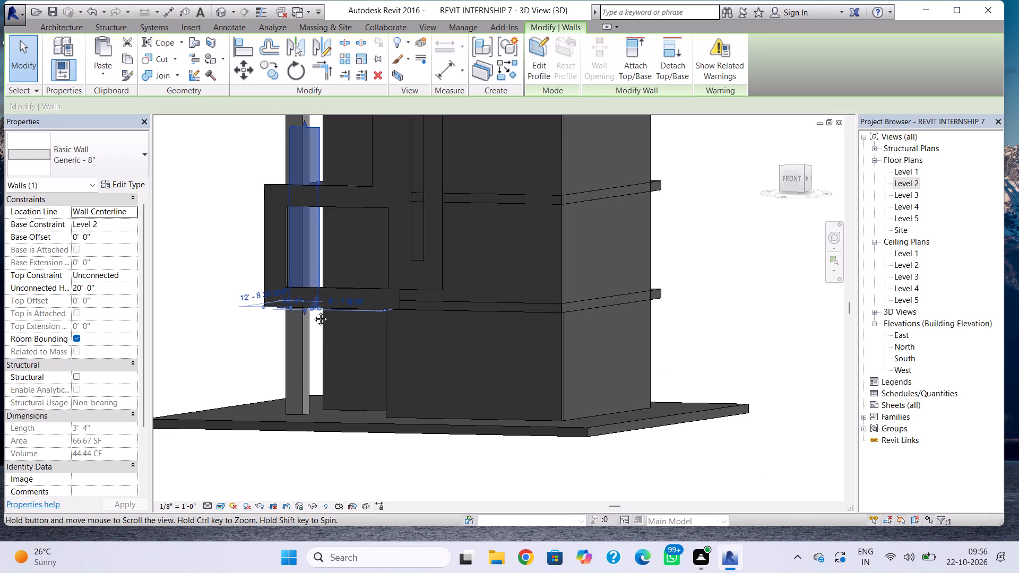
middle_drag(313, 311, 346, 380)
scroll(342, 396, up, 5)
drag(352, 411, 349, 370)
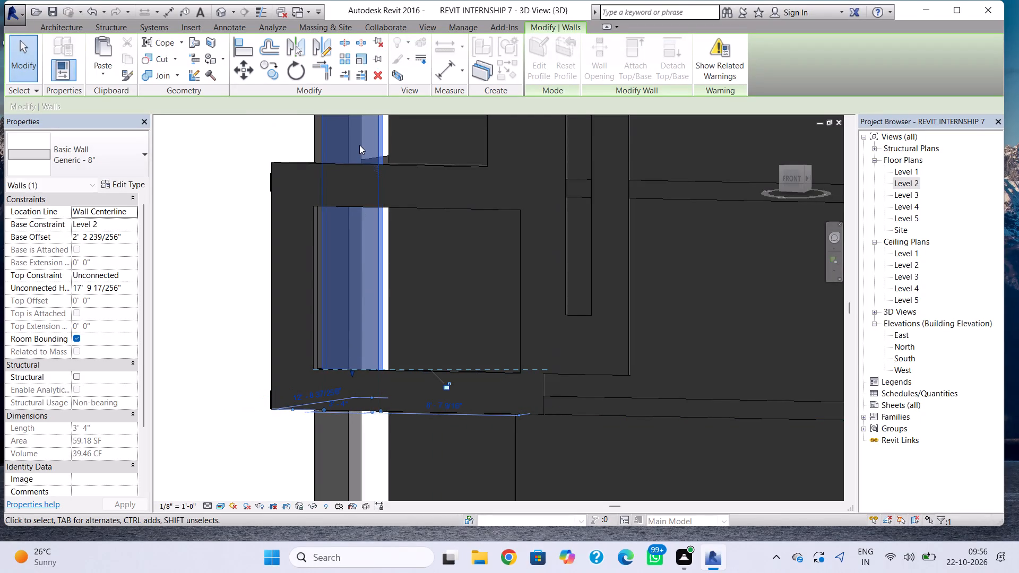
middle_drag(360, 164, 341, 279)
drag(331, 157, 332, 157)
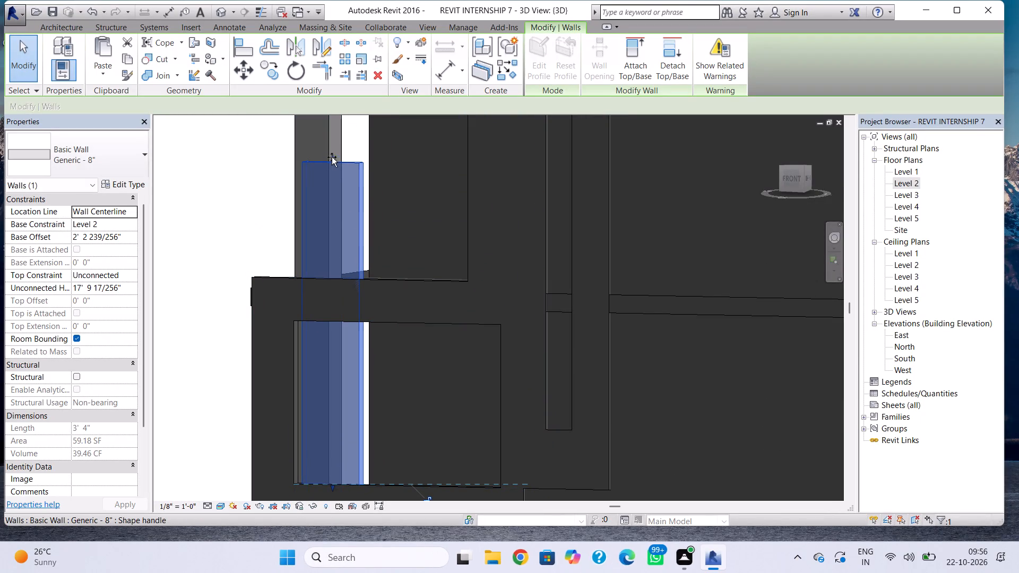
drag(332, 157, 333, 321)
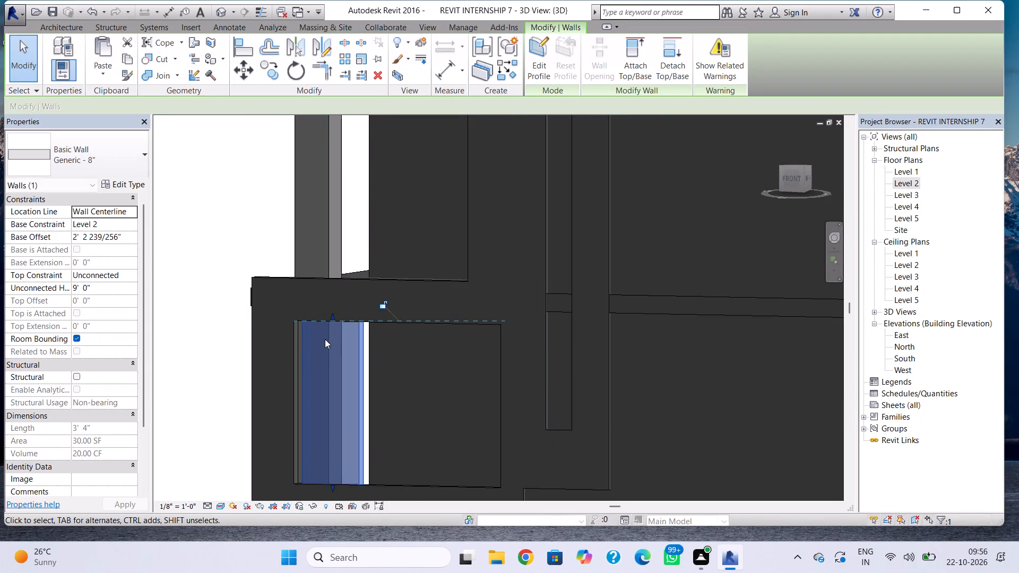
Nudge the short wall three steps outward along the facade, one step back inward, and two more steps outward.
scroll(311, 363, up, 2)
middle_drag(307, 368, 355, 324)
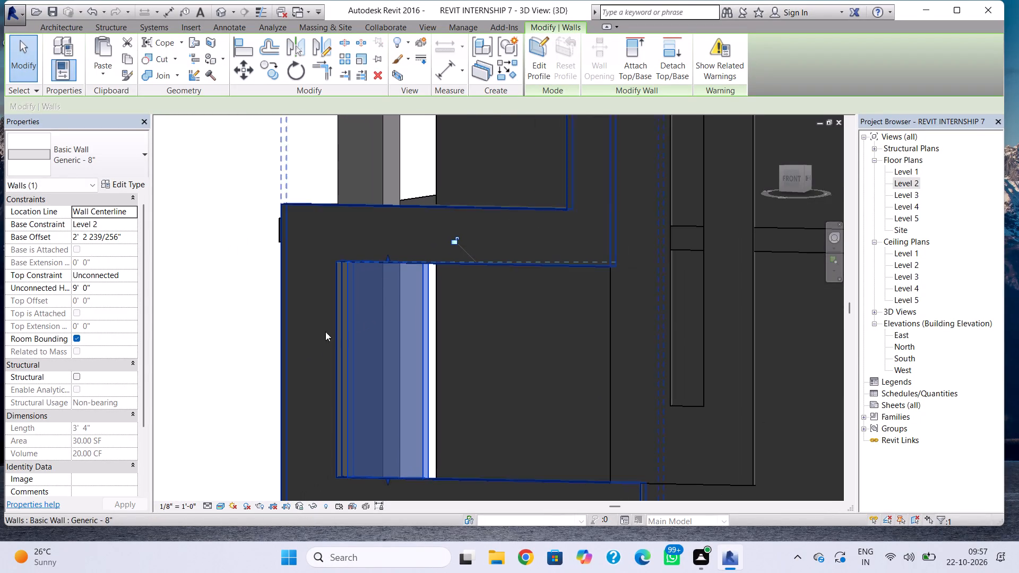
shift+right_drag(308, 329, 353, 381)
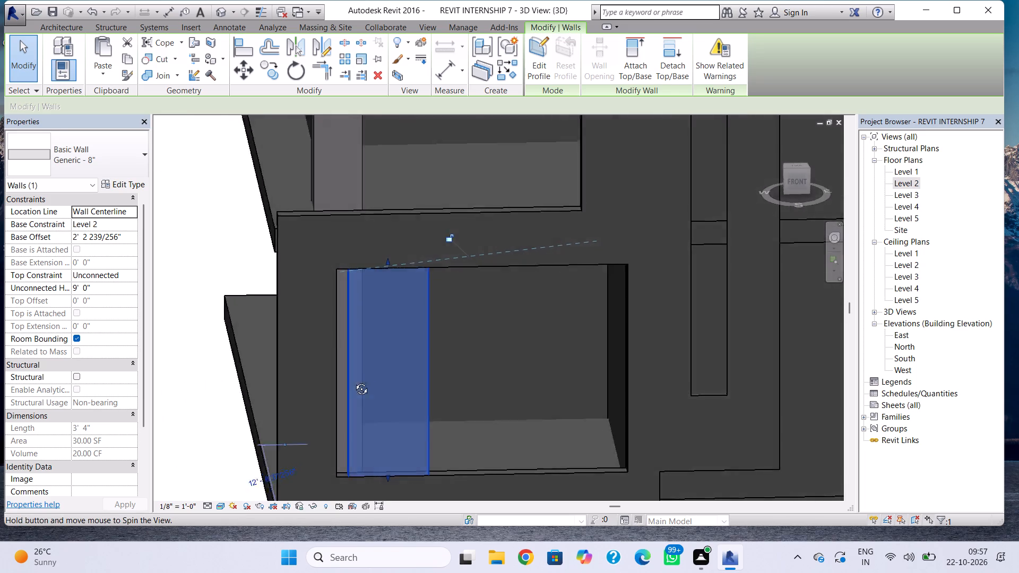
shift+right_drag(353, 381, 339, 393)
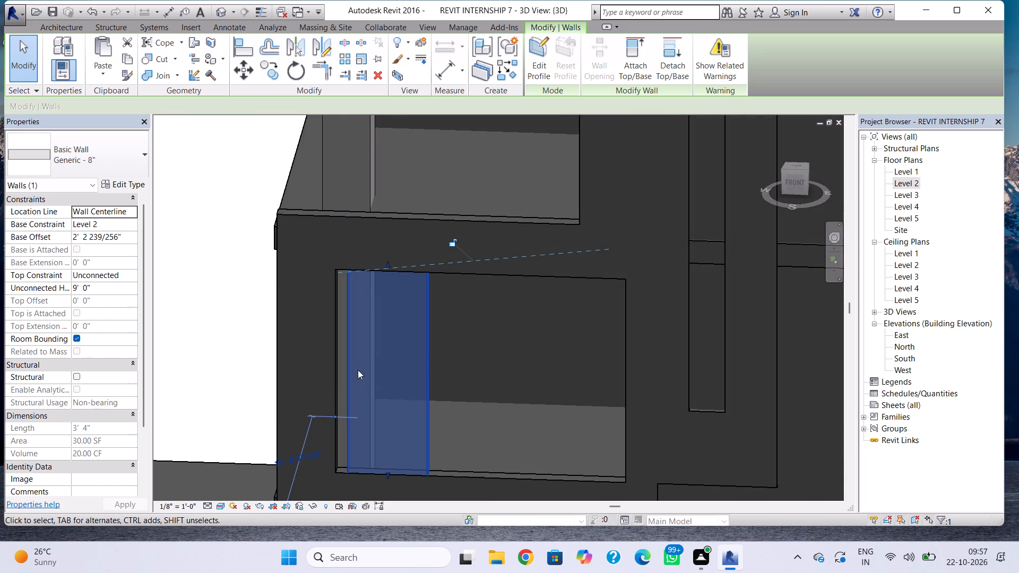
key(Left)
key(Left)
key(Left)
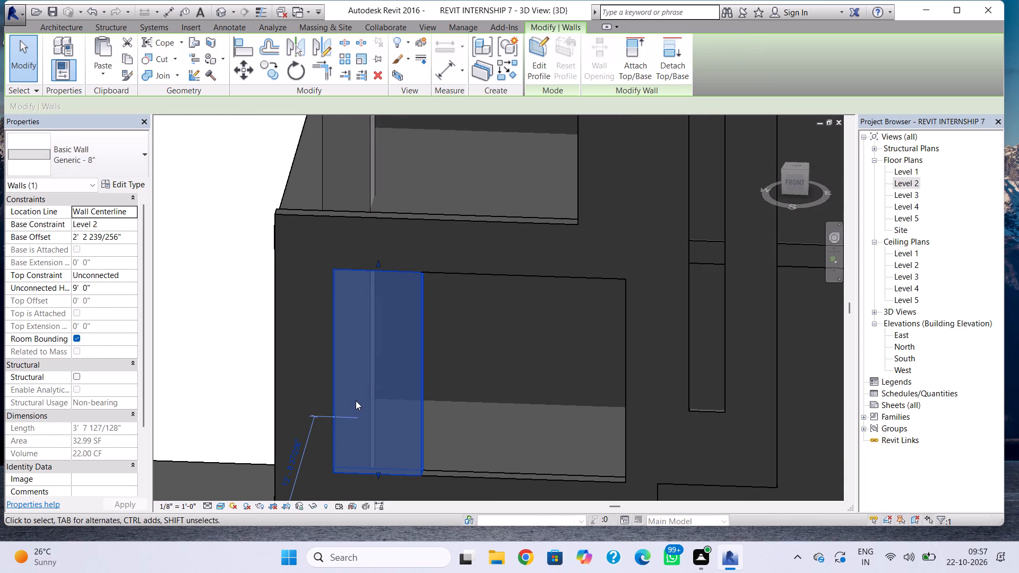
key(Escape)
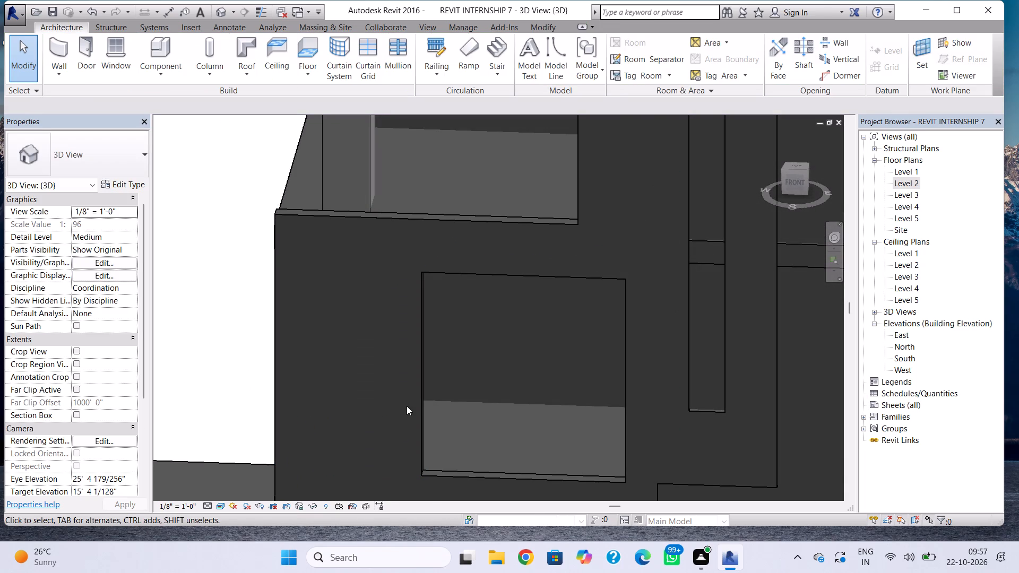
click(419, 392)
key(Right)
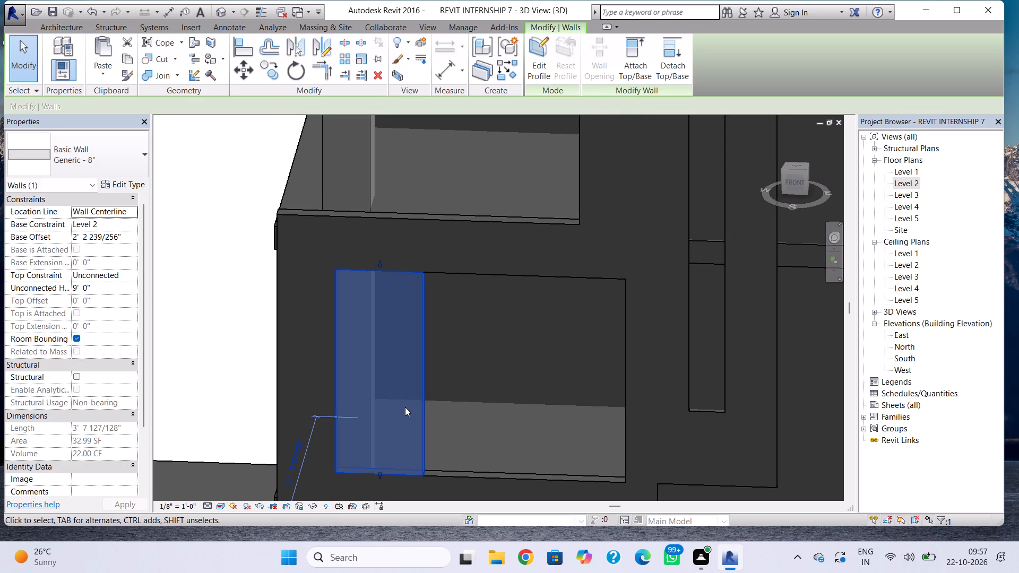
key(Left)
key(Left)
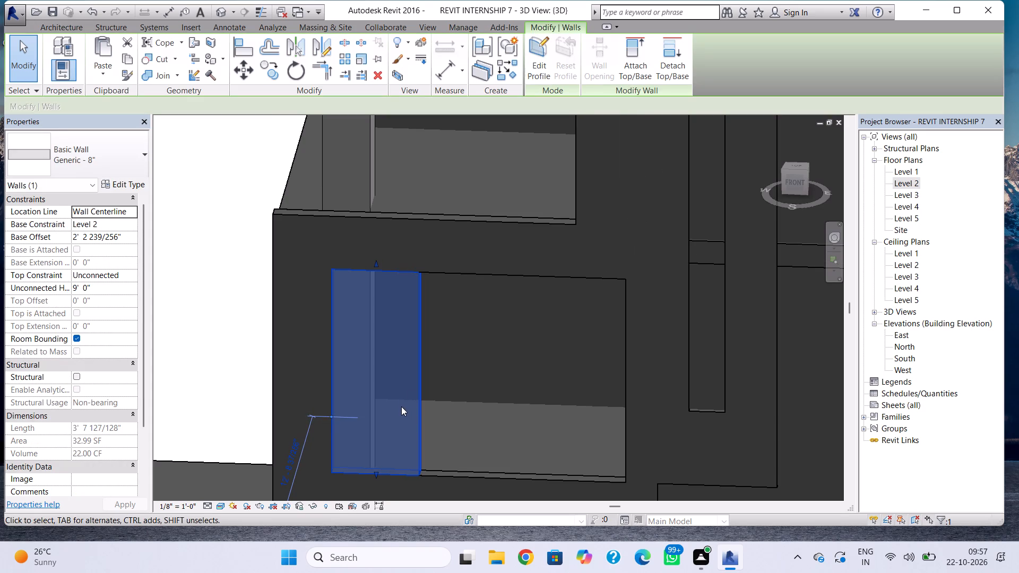
key(Escape)
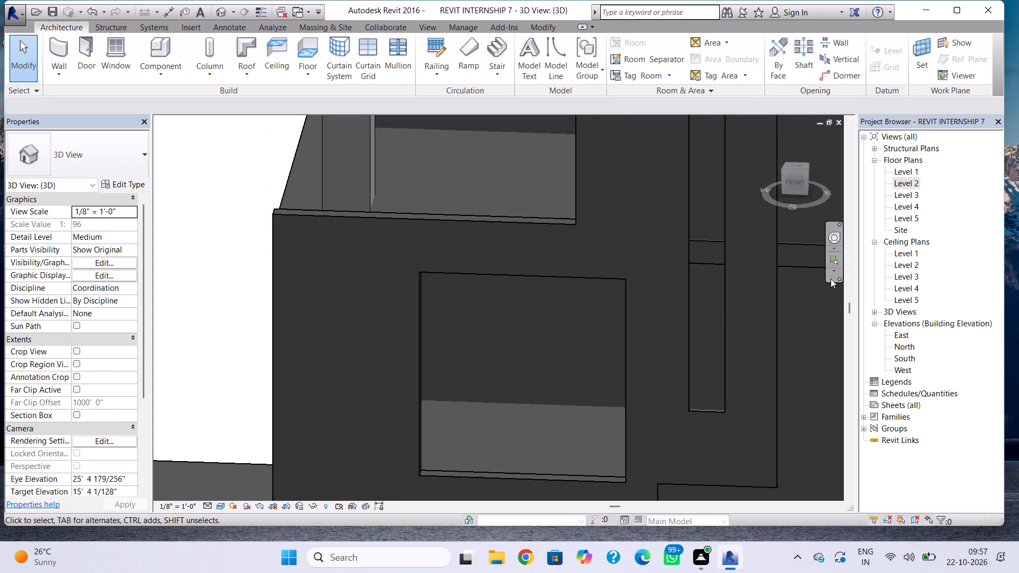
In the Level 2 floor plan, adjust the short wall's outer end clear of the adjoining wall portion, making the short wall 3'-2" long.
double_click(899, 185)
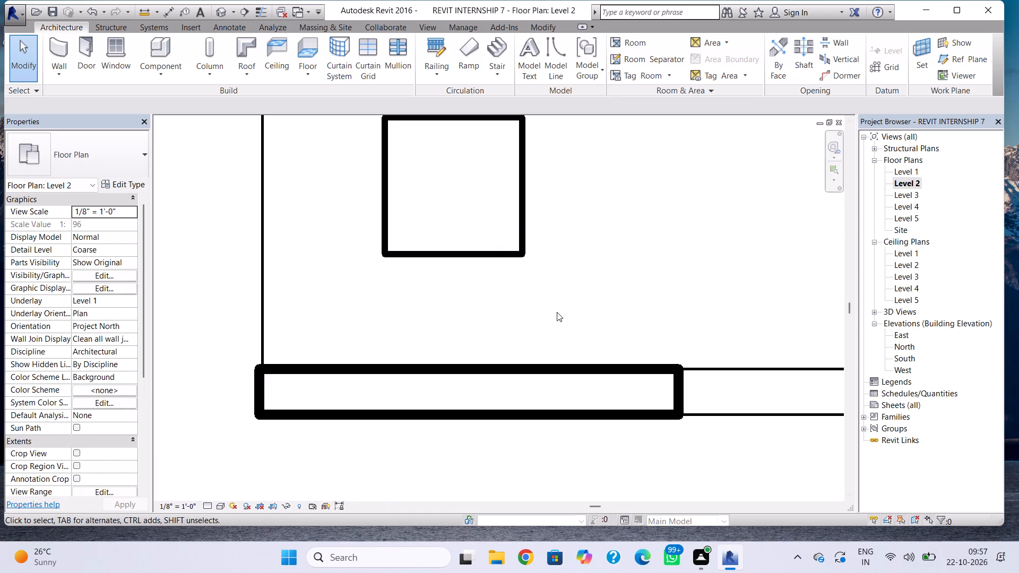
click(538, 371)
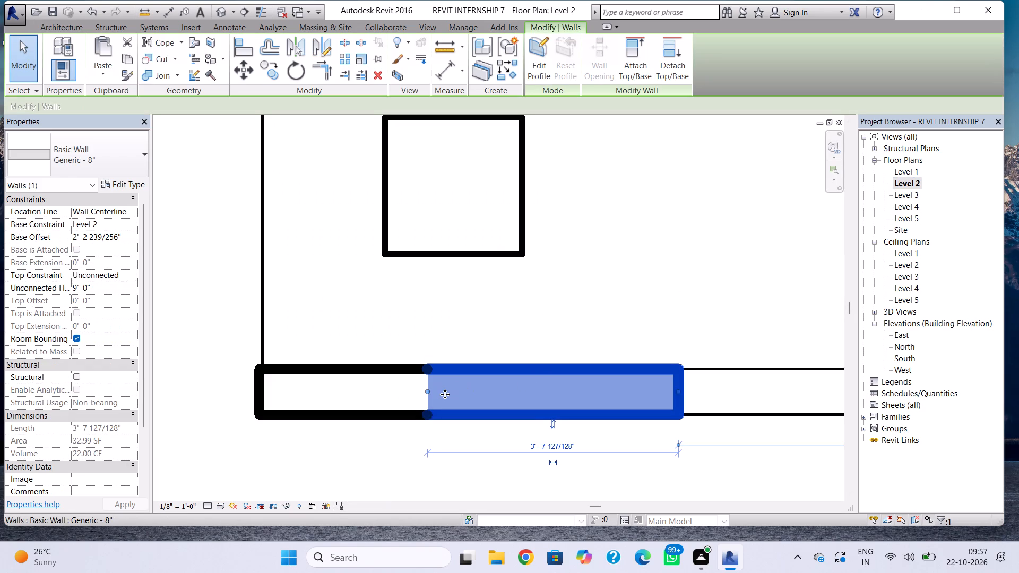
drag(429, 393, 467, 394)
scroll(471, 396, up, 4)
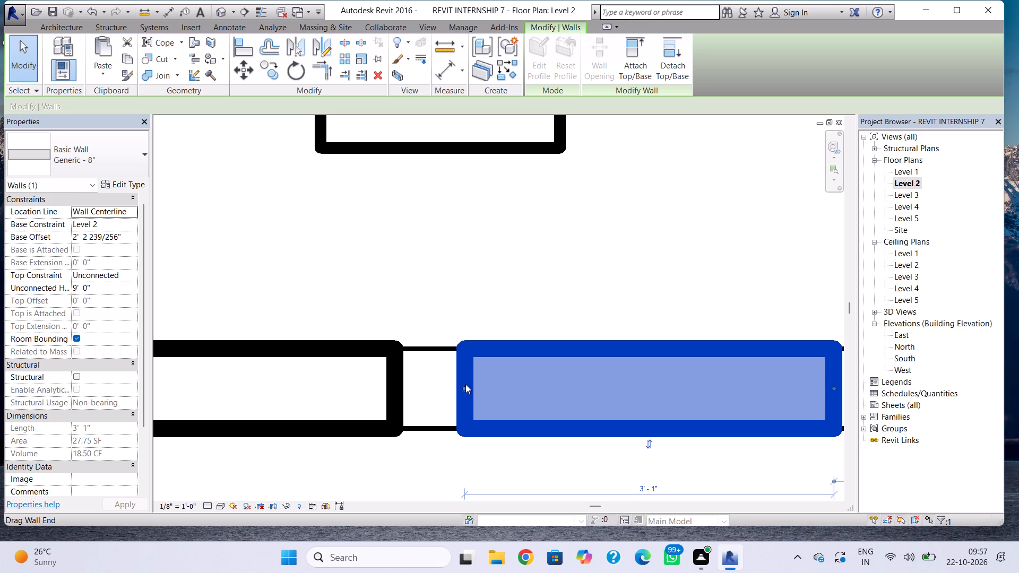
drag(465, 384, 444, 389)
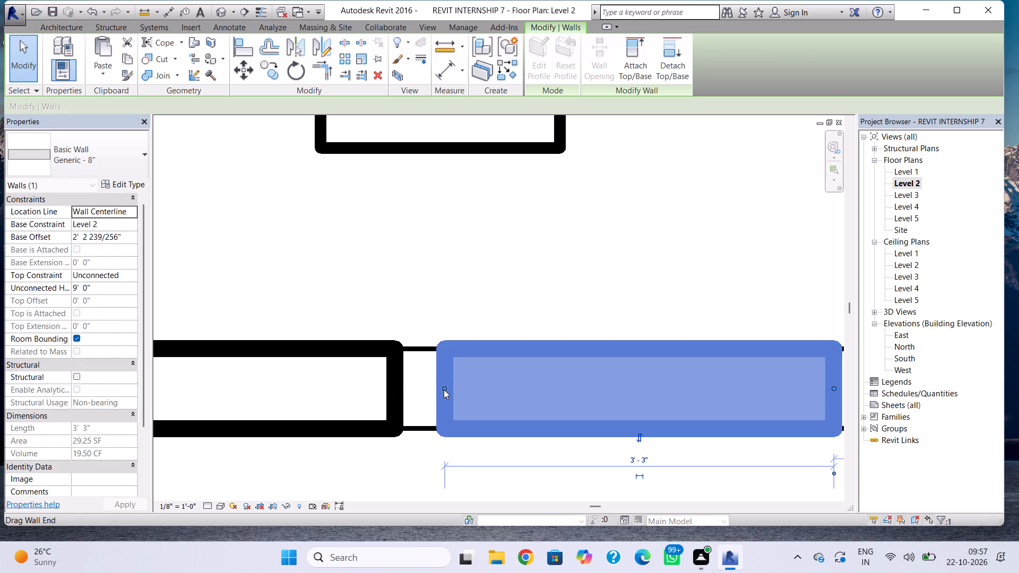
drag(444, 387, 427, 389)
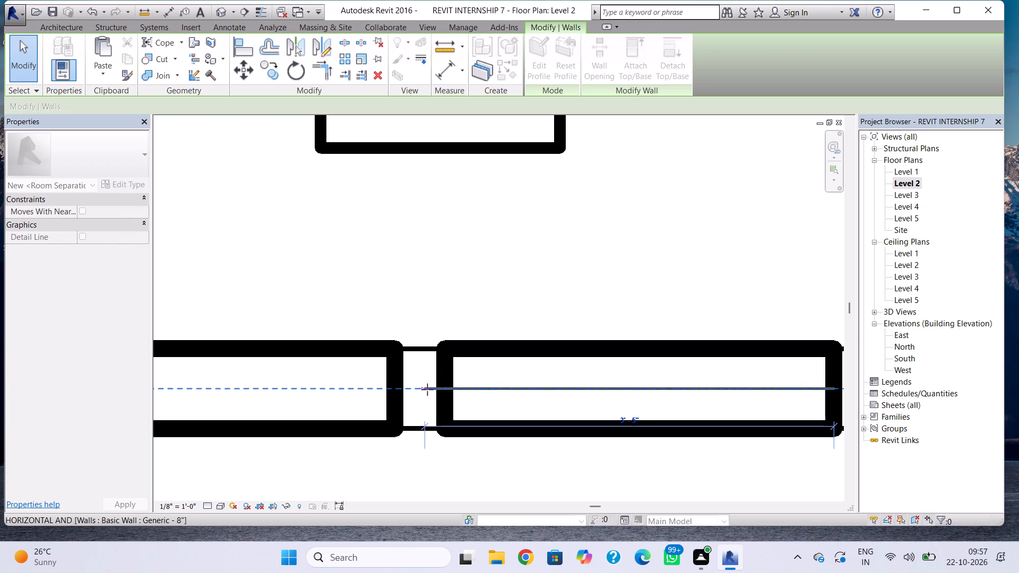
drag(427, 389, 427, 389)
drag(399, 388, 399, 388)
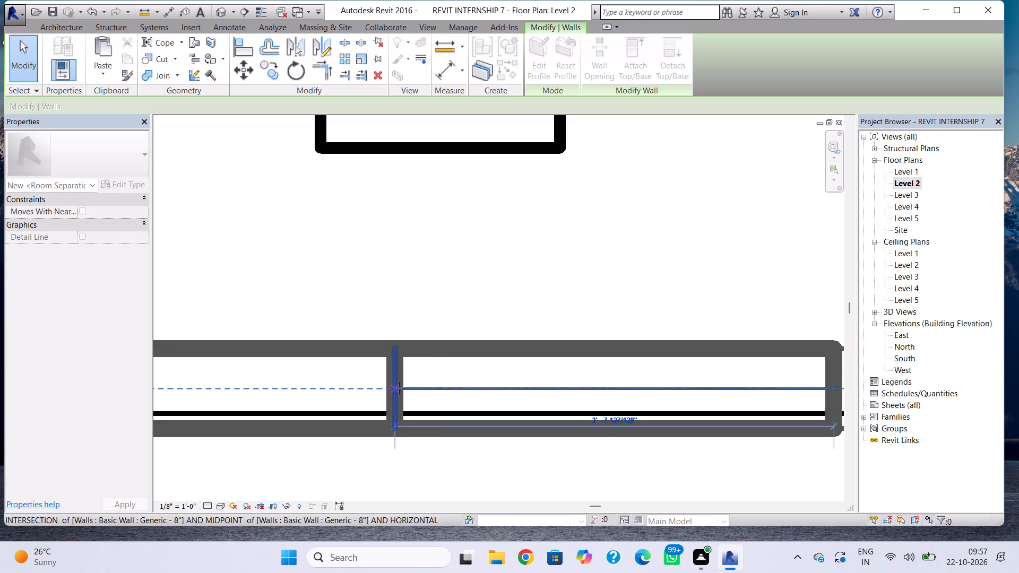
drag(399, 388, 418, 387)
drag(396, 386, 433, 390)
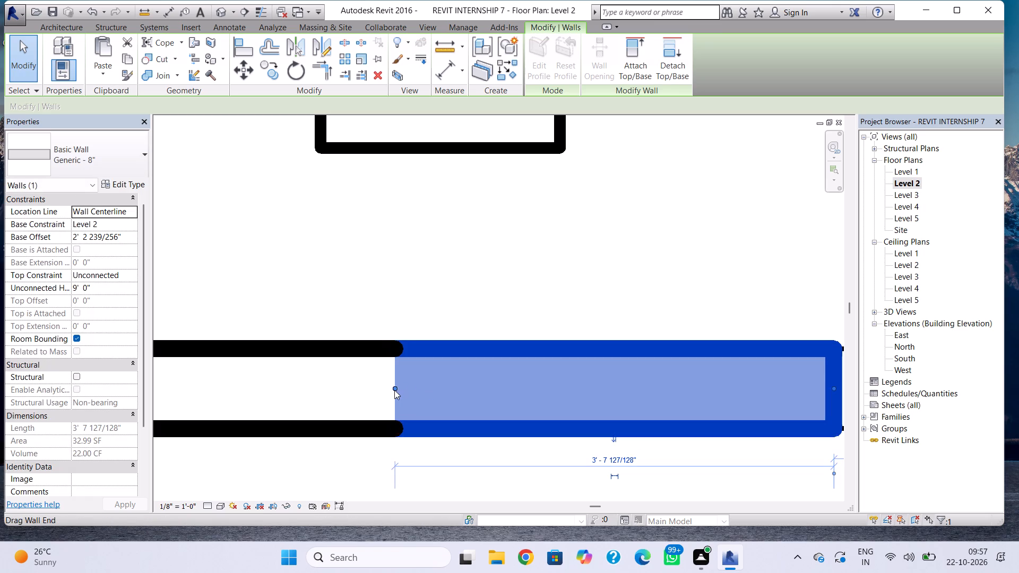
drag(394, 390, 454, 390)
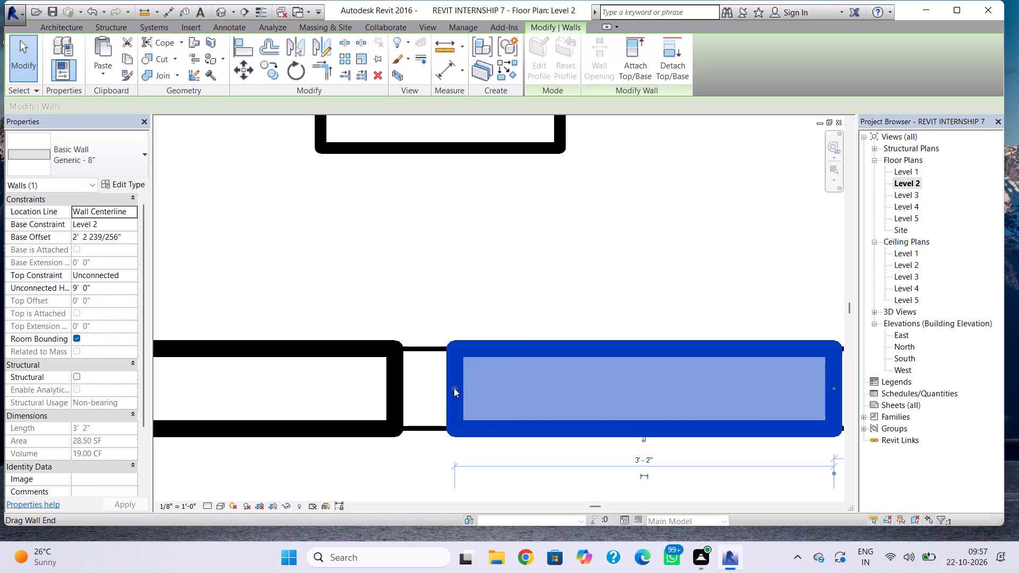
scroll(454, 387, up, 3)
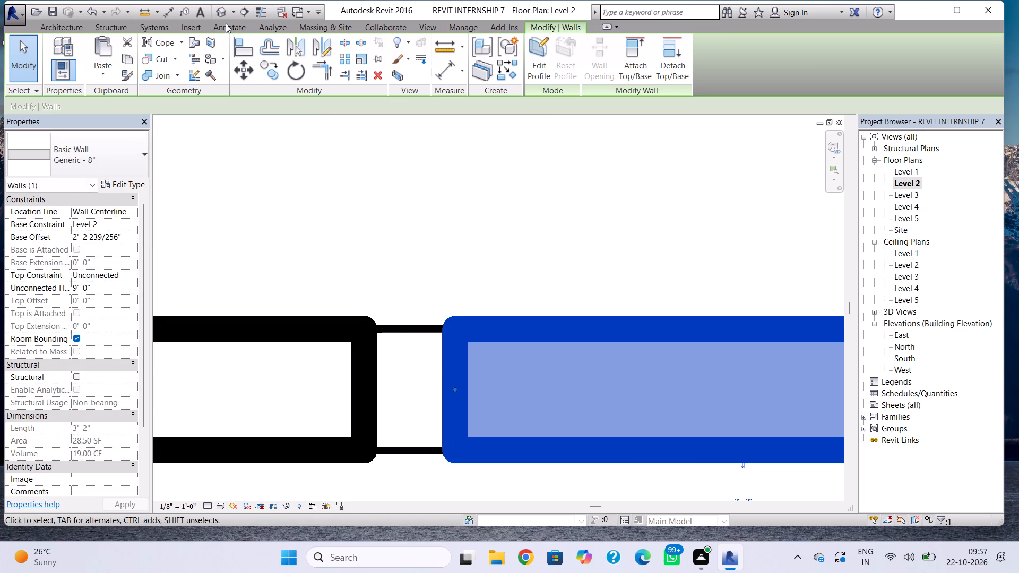
Check the short wall from several angles in the 3D view and delete it from the Level 2 front opening.
click(219, 12)
click(420, 247)
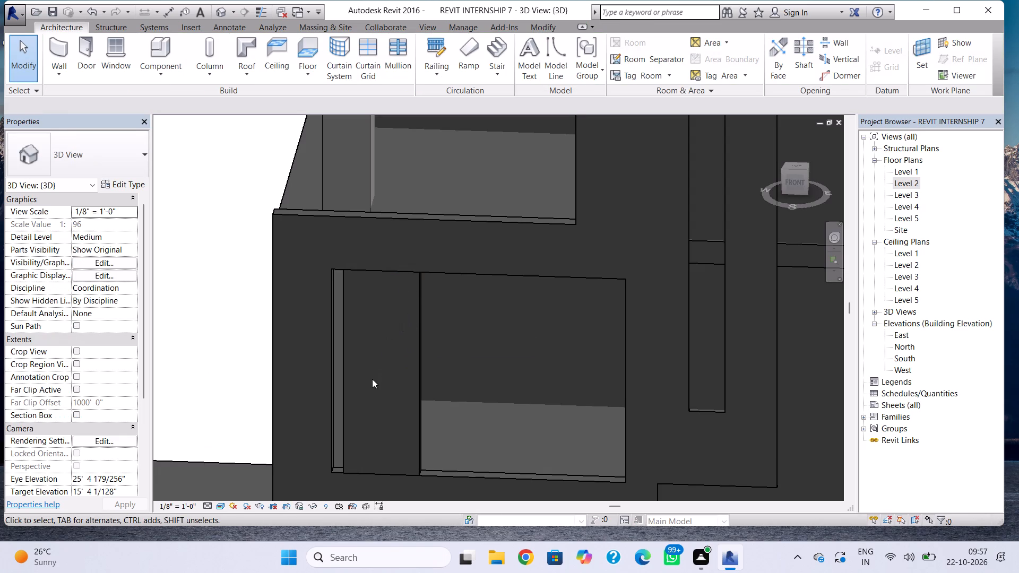
shift+right_drag(440, 426, 357, 485)
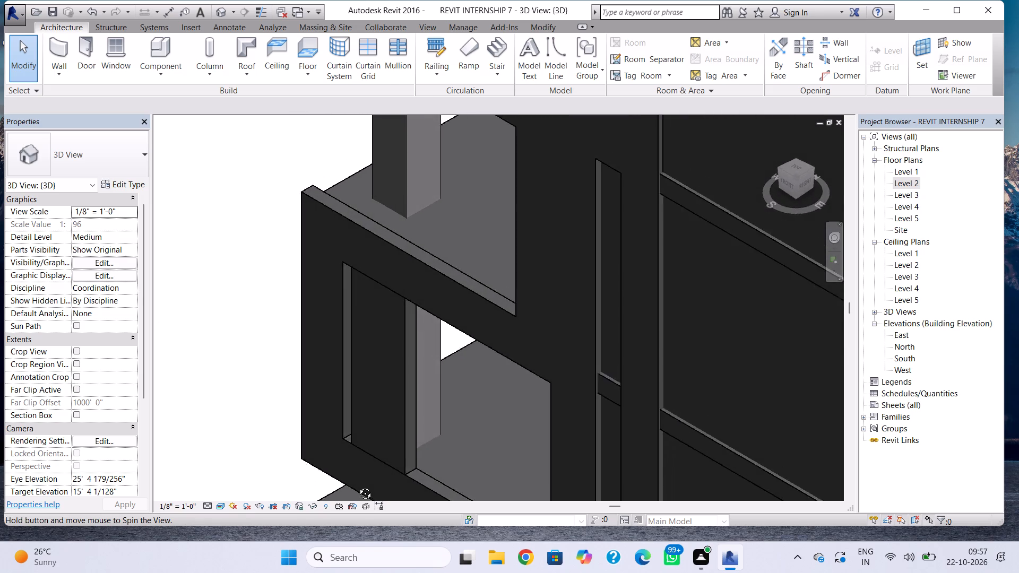
shift+right_drag(357, 485, 454, 490)
shift+right_drag(428, 476, 473, 476)
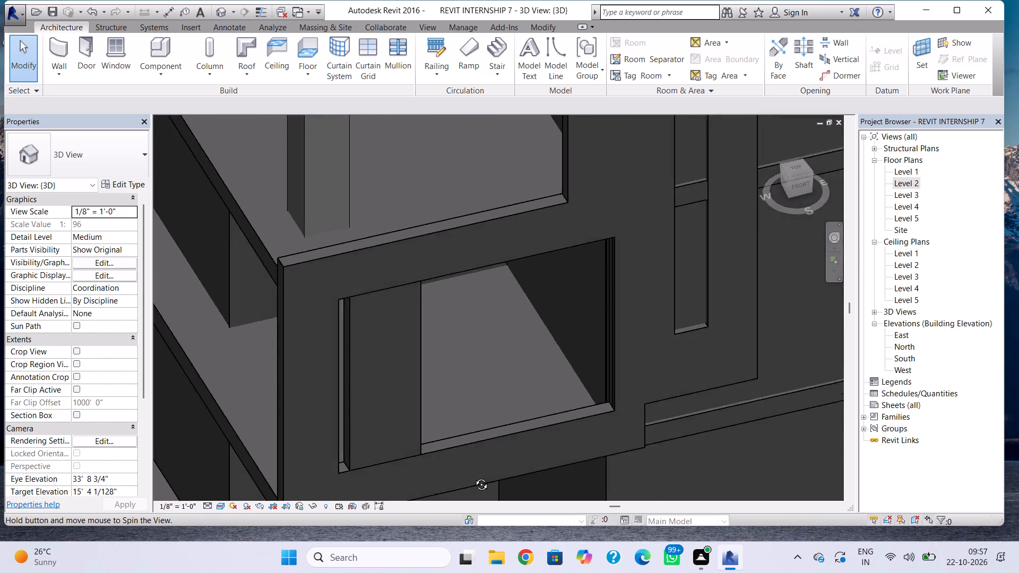
shift+right_drag(473, 476, 560, 476)
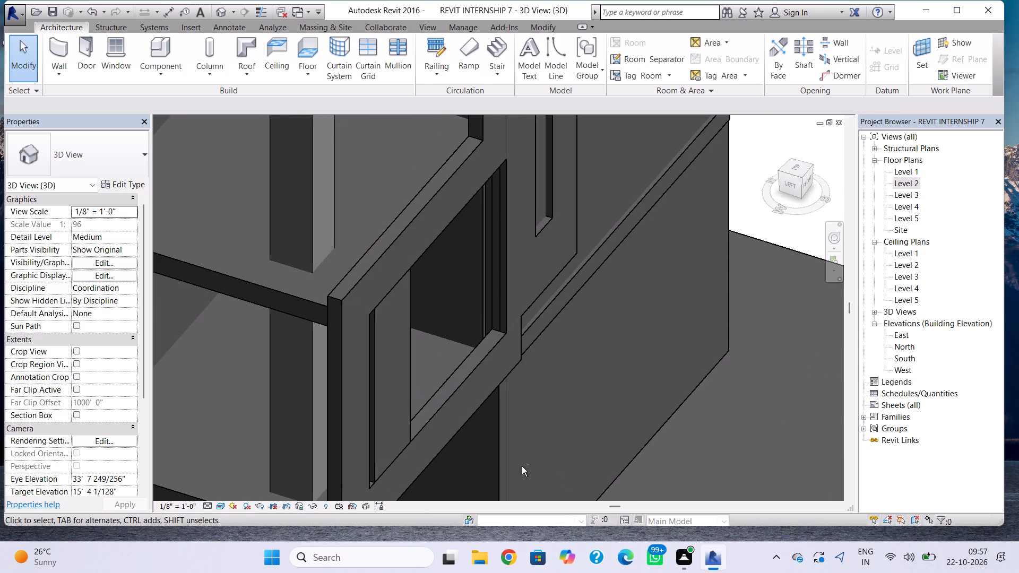
click(416, 408)
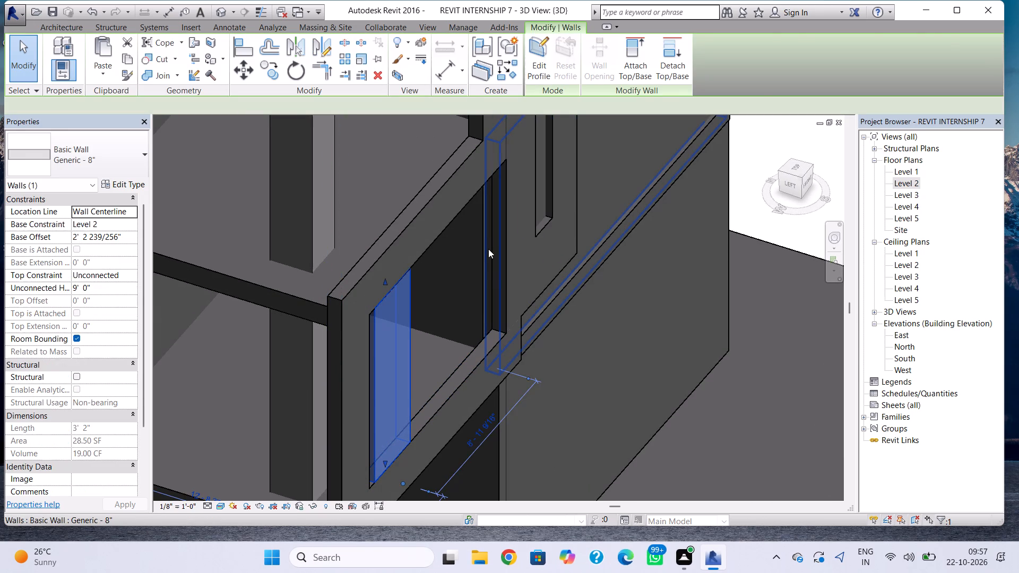
key(Delete)
In the Level 2 floor plan, draw a Generic - 8" wall about 4'-9" long, running inward from the short front wall portion.
double_click(912, 179)
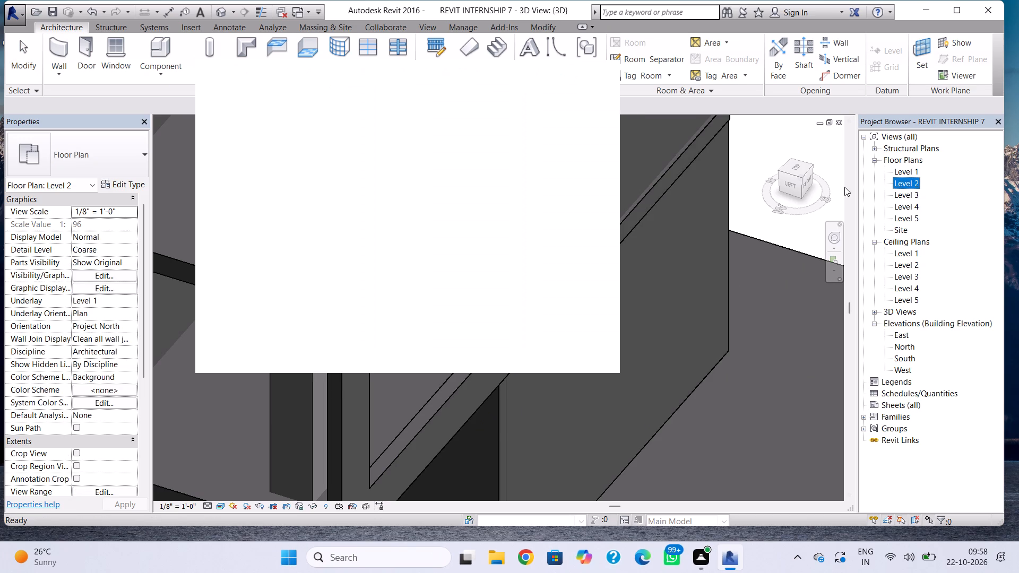
double_click(906, 181)
scroll(590, 247, down, 3)
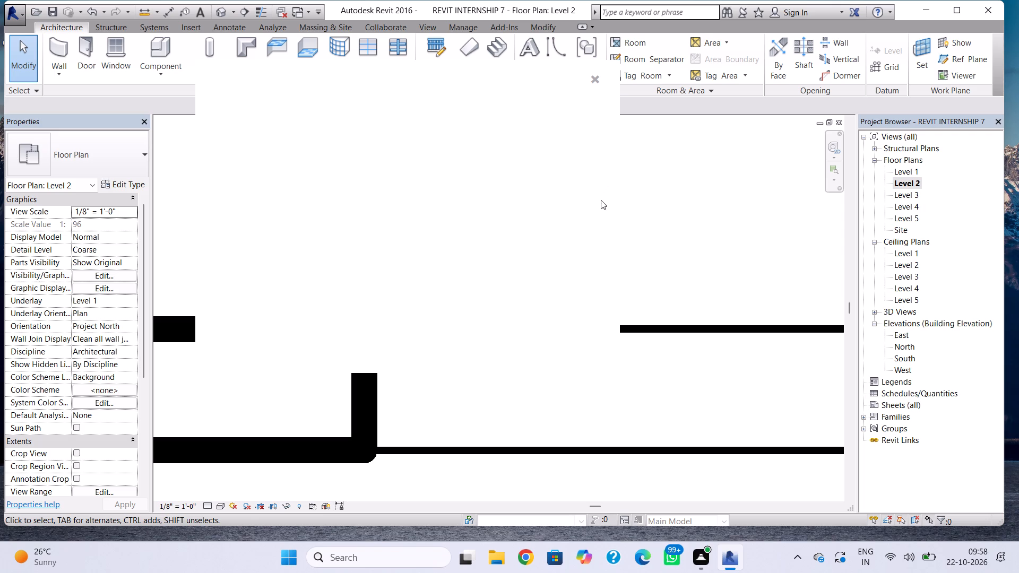
click(597, 80)
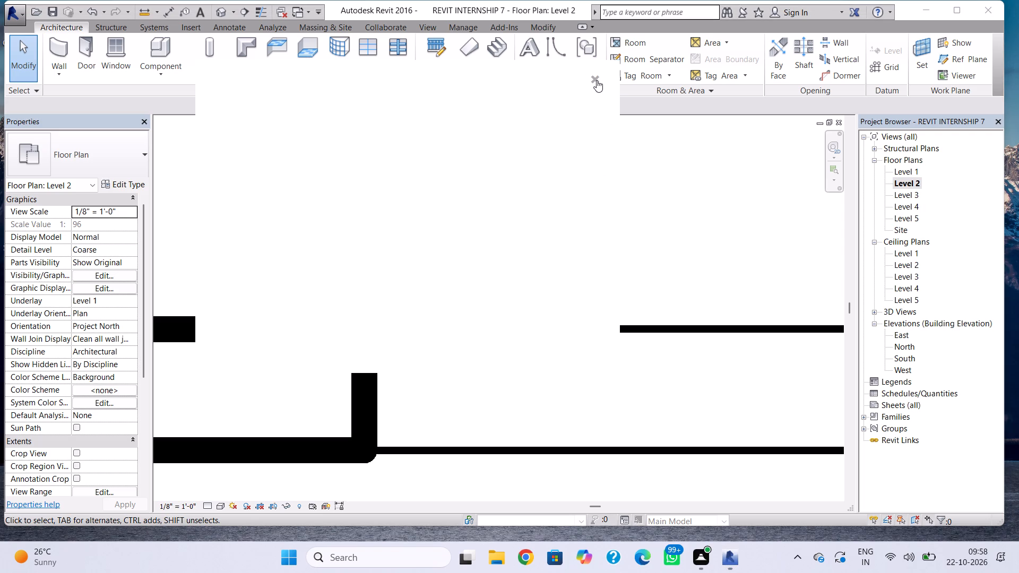
scroll(459, 345, down, 5)
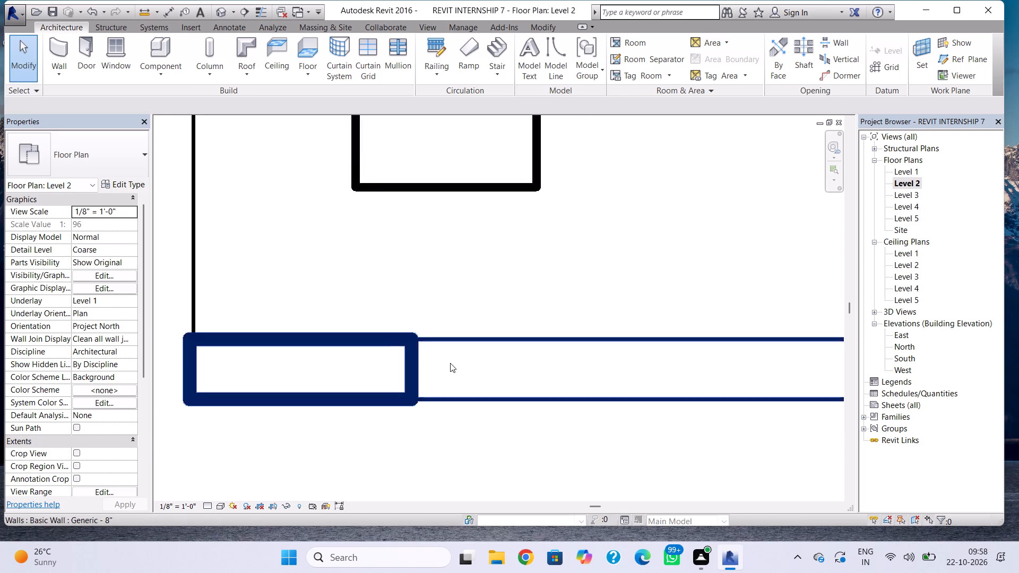
scroll(450, 363, down, 8)
scroll(448, 367, up, 1)
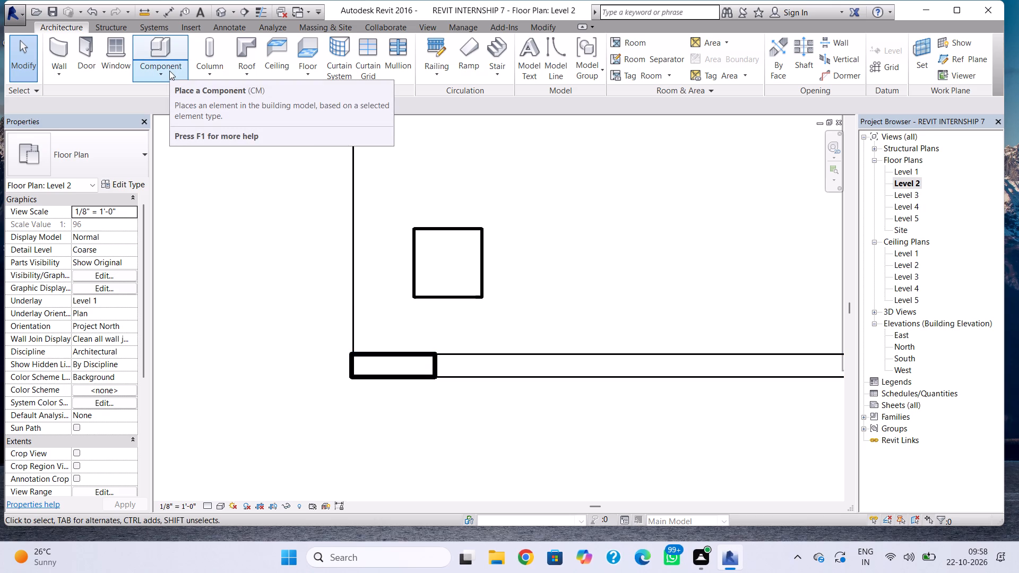
click(63, 47)
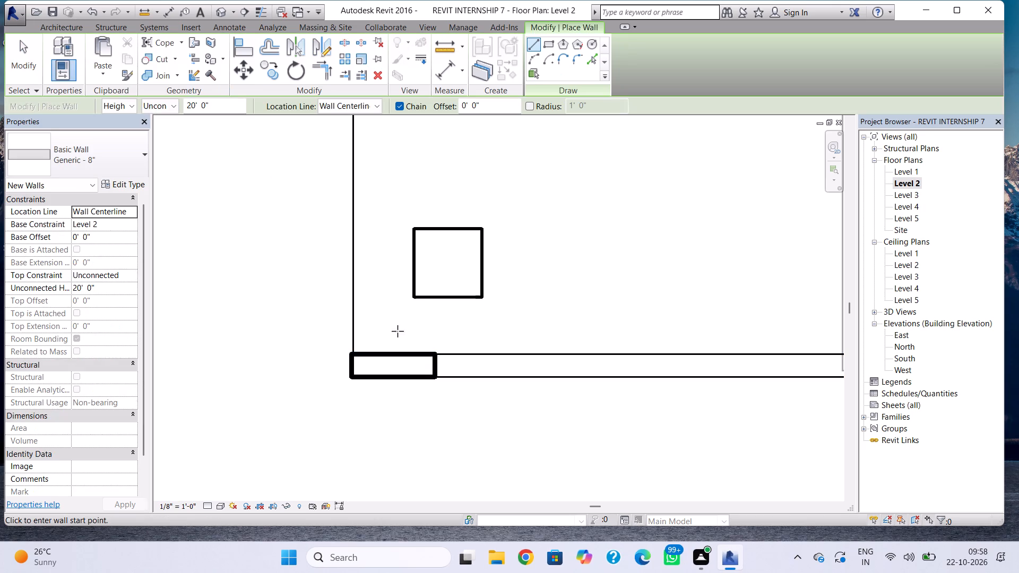
click(426, 344)
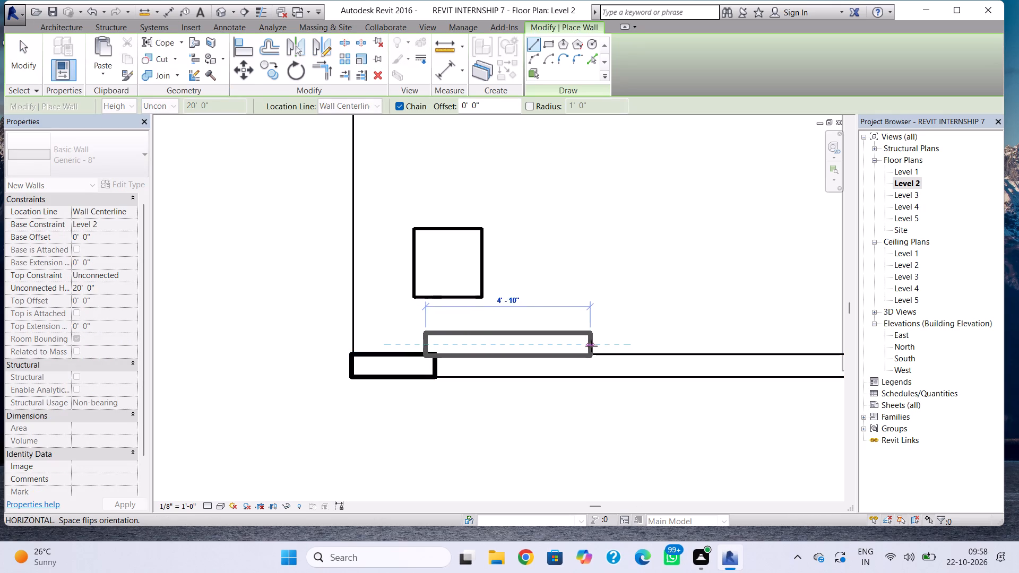
click(595, 342)
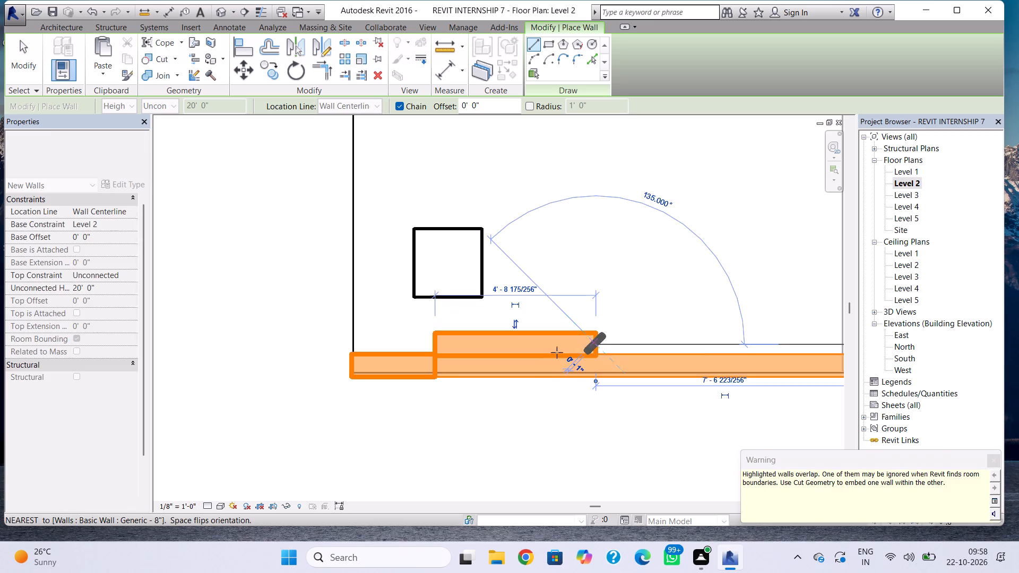
key(Escape)
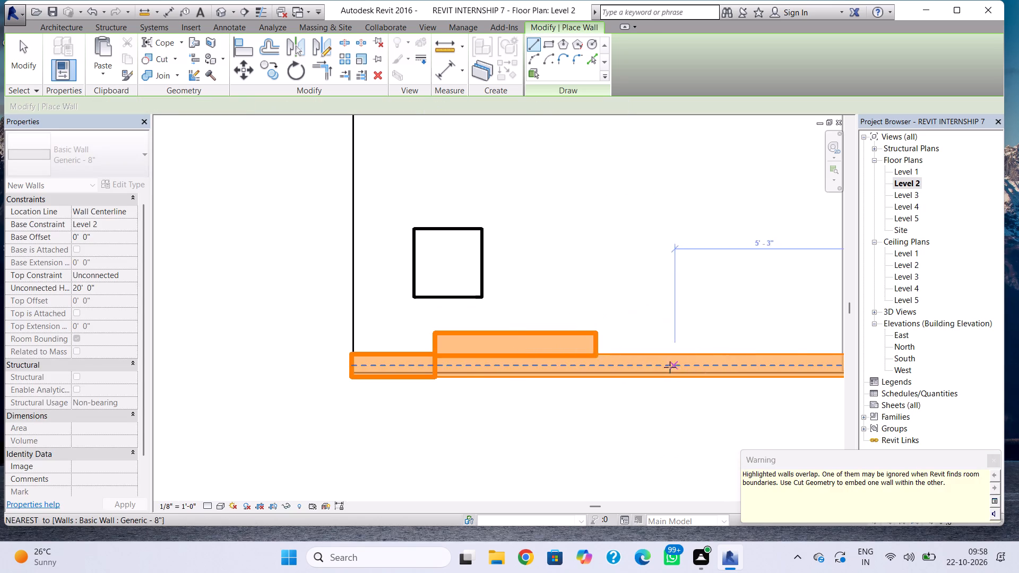
In the 3D view, align the new wall's base and top with the Level 2 front opening's lower and upper edges, 9' high.
click(218, 13)
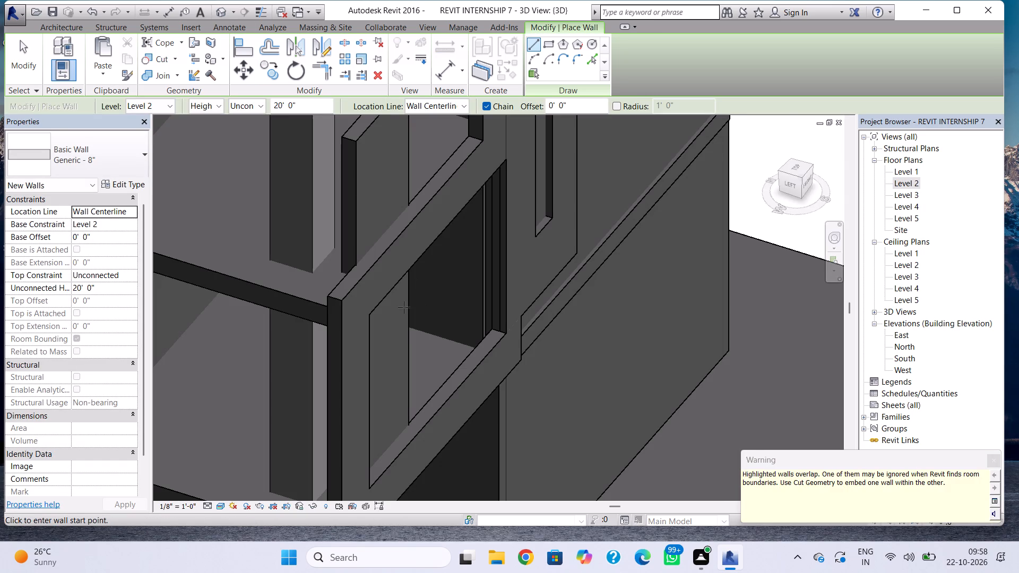
shift+right_drag(402, 306, 257, 215)
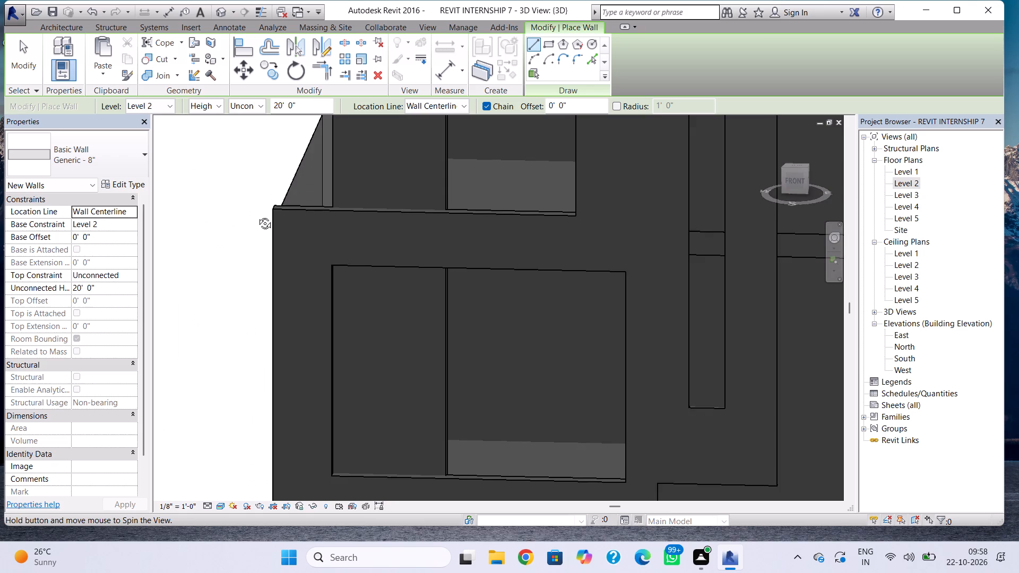
shift+right_drag(257, 215, 244, 216)
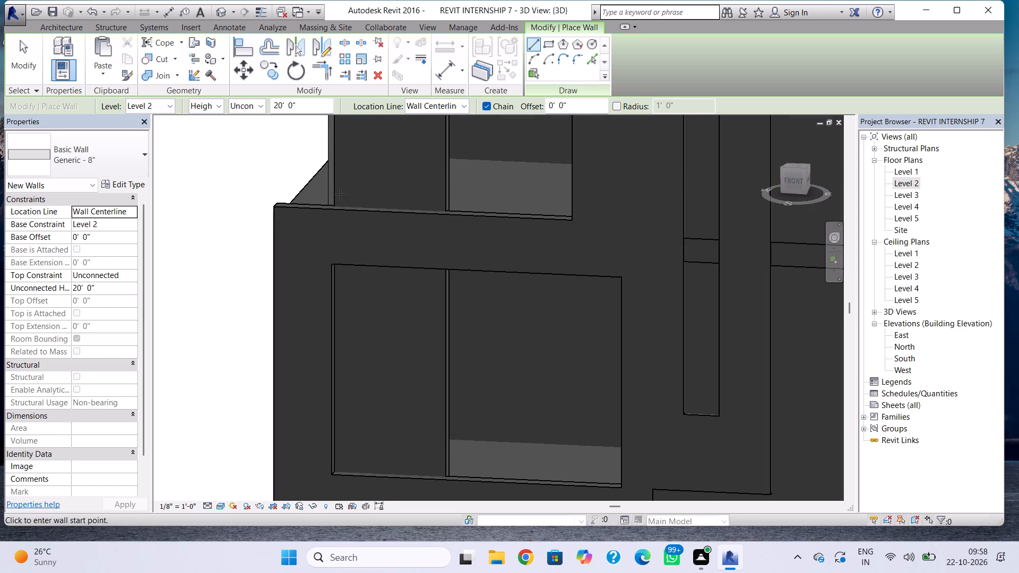
scroll(346, 202, down, 1)
key(Escape)
click(437, 394)
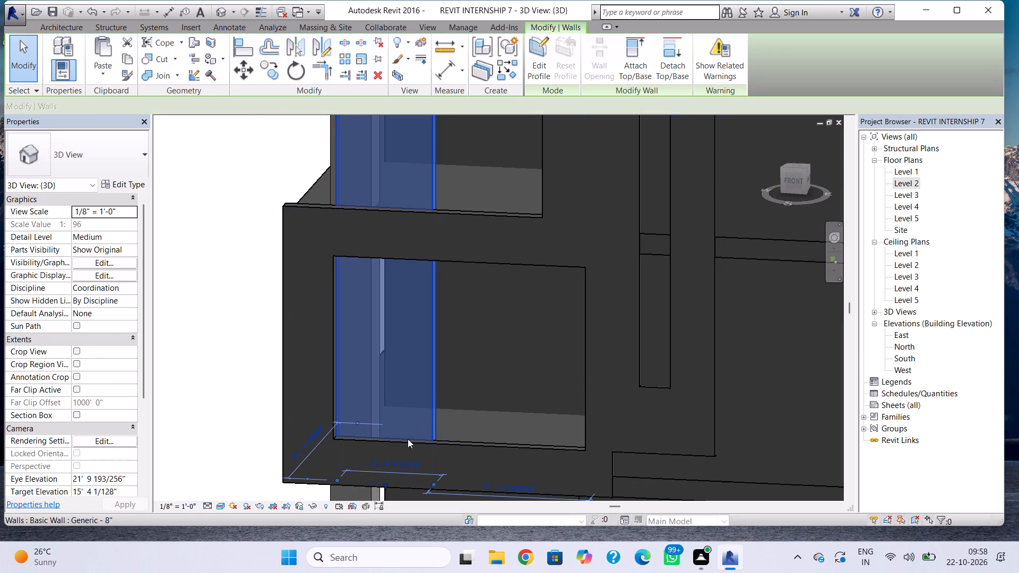
drag(385, 483, 386, 457)
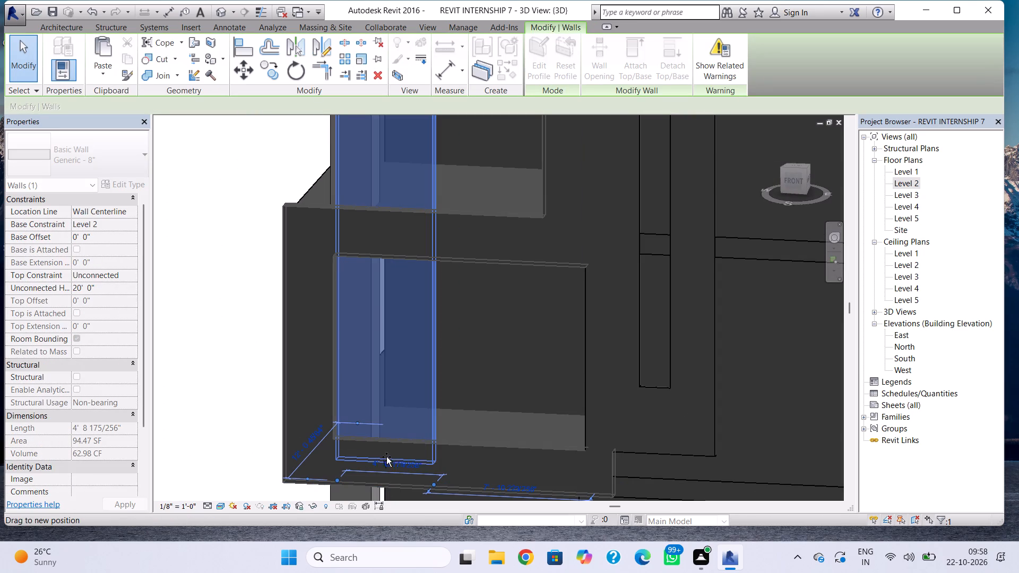
drag(386, 457, 385, 439)
middle_drag(417, 400, 388, 482)
scroll(417, 413, down, 1)
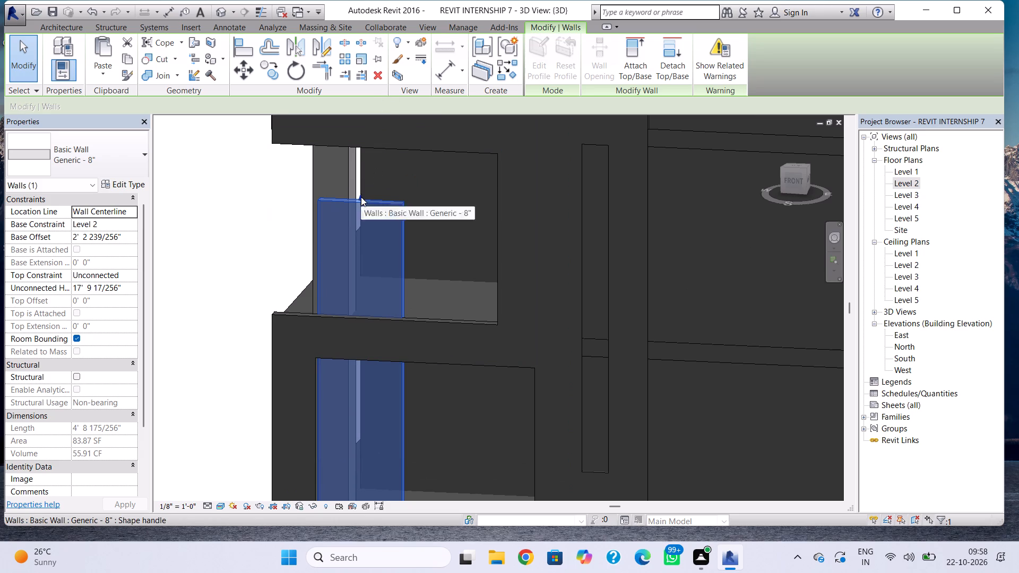
drag(361, 197, 359, 357)
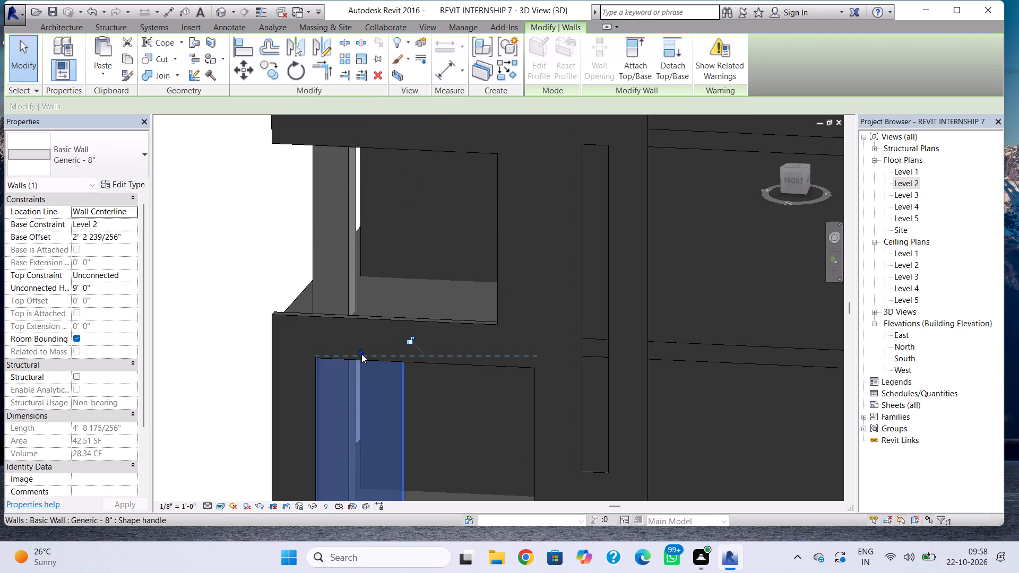
key(Escape)
Edit the new wall's profile to cut four small rectangular openings of varied proportions, scattered down its face, and finish the profile.
scroll(361, 361, down, 1)
middle_drag(361, 363, 374, 250)
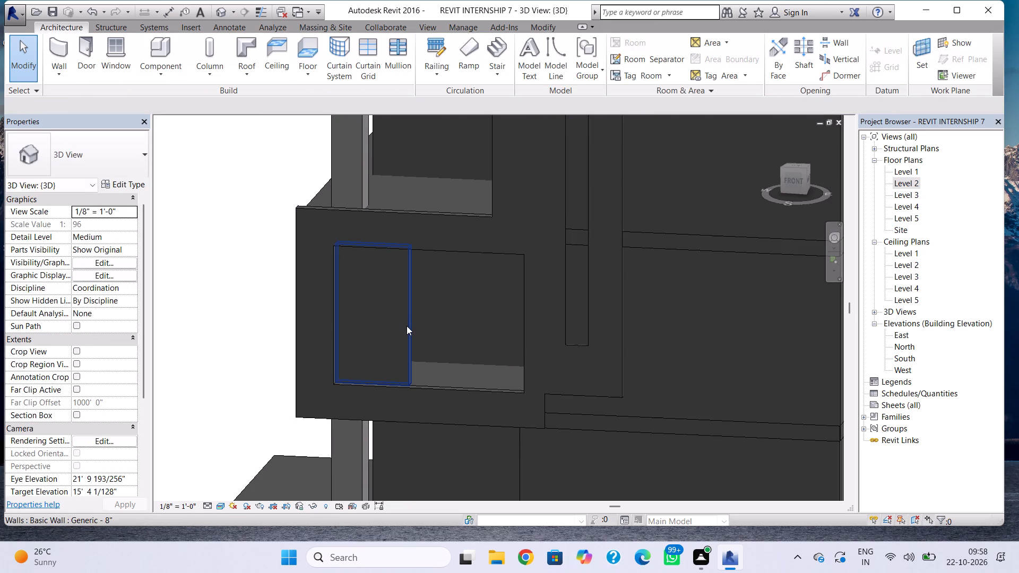
click(407, 326)
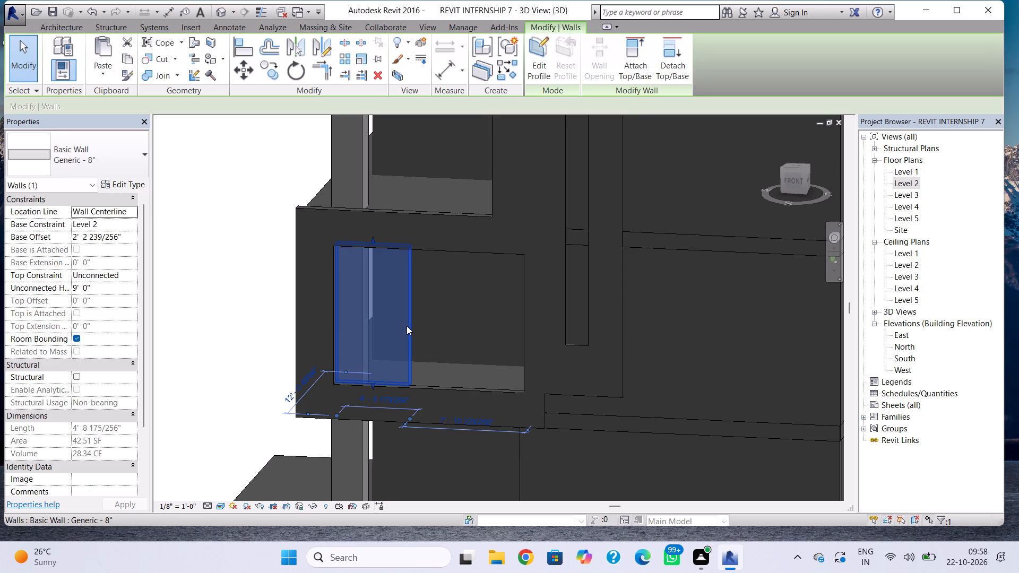
double_click(407, 326)
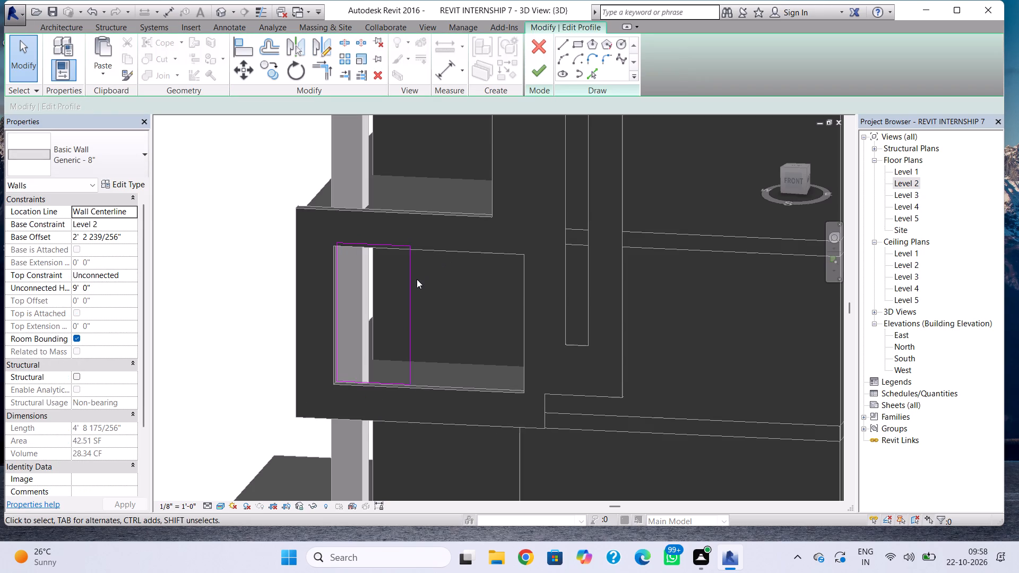
shift+right_drag(417, 281, 438, 242)
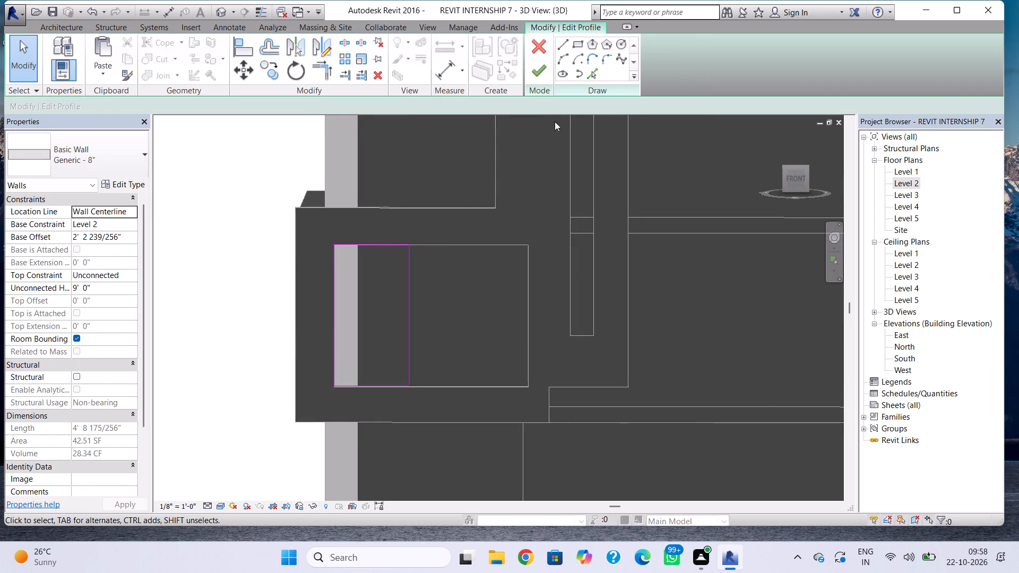
click(573, 48)
scroll(353, 273, up, 6)
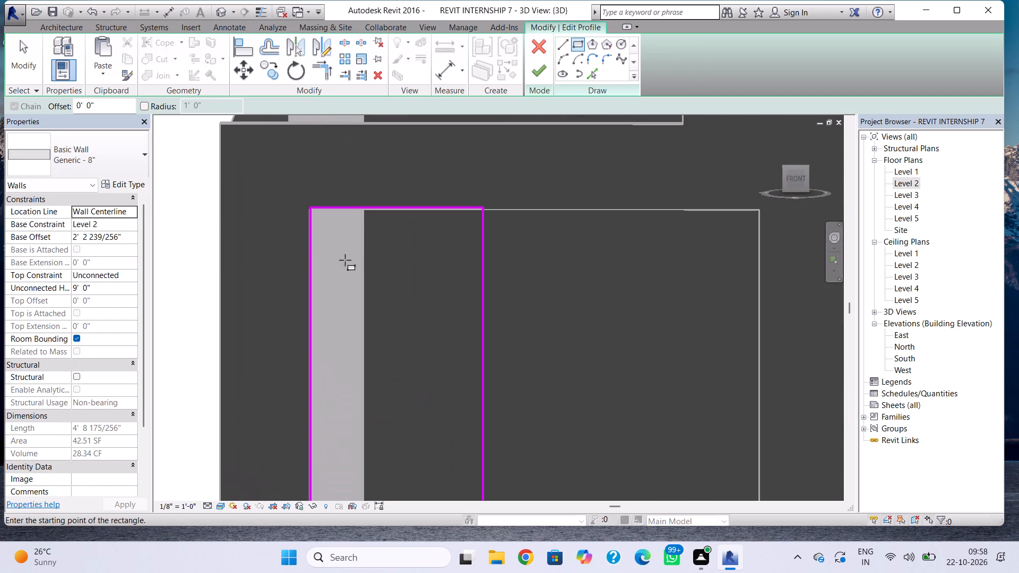
click(344, 255)
click(355, 271)
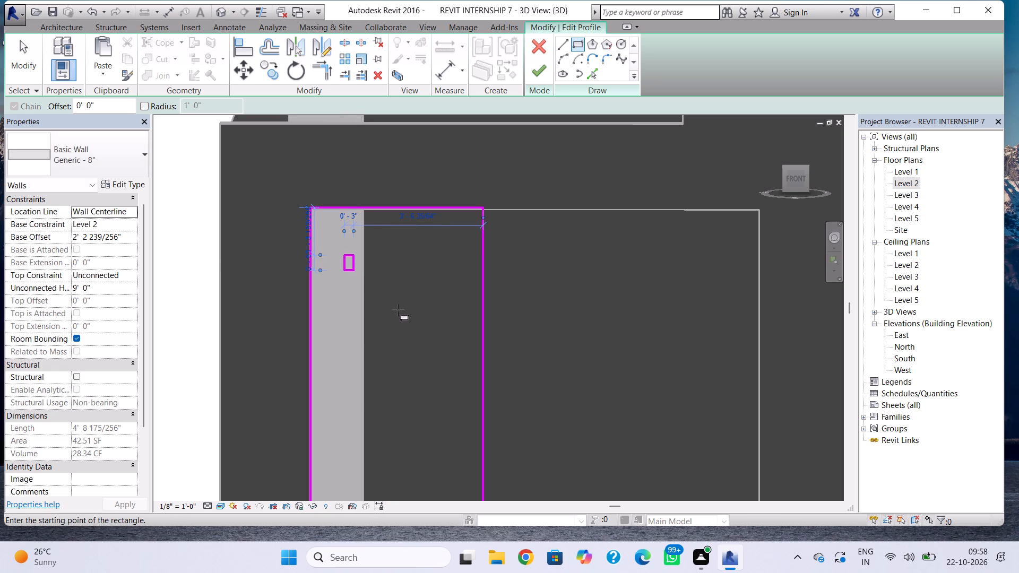
click(399, 310)
click(408, 343)
click(359, 370)
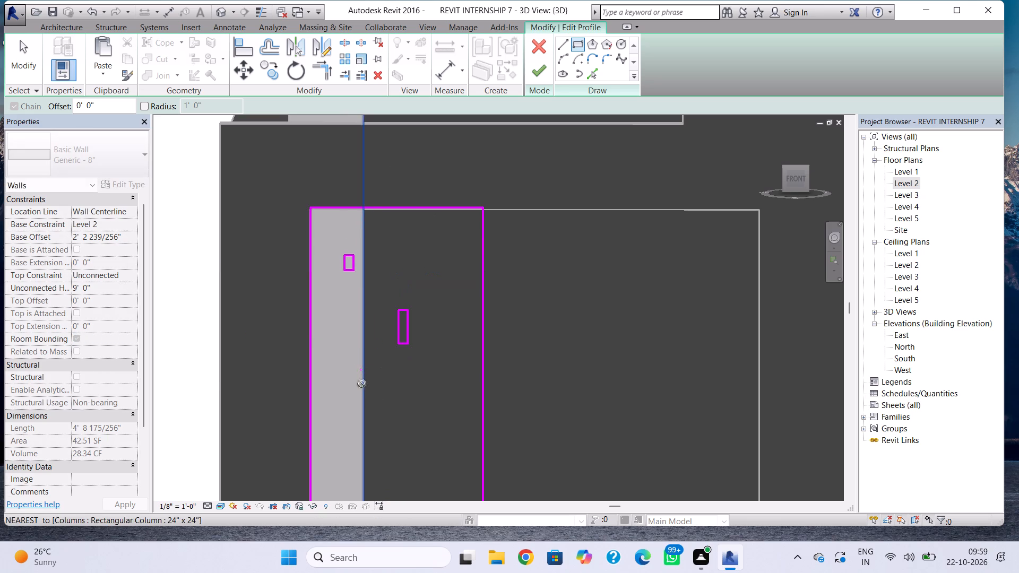
click(385, 379)
click(388, 434)
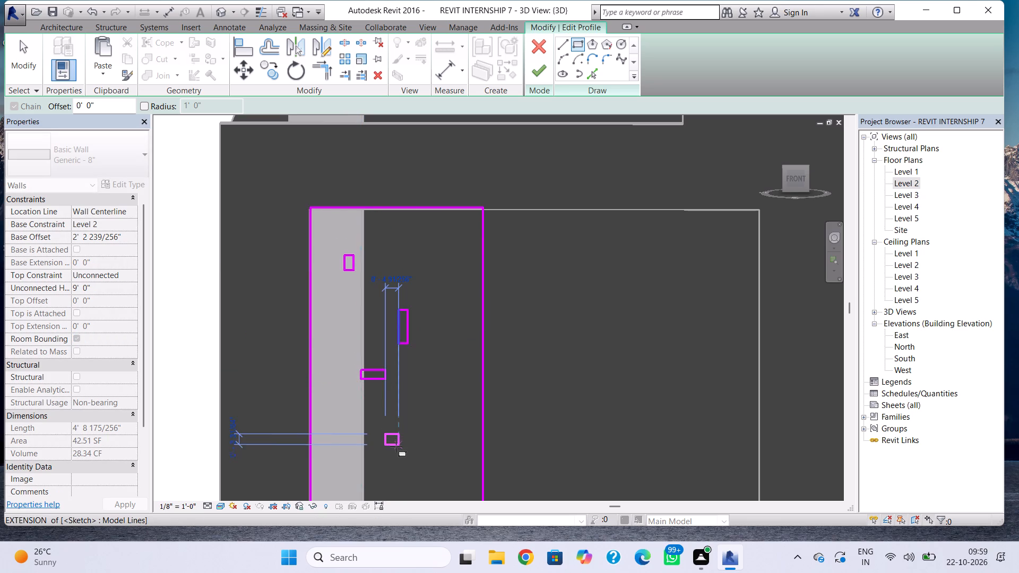
click(397, 450)
click(540, 74)
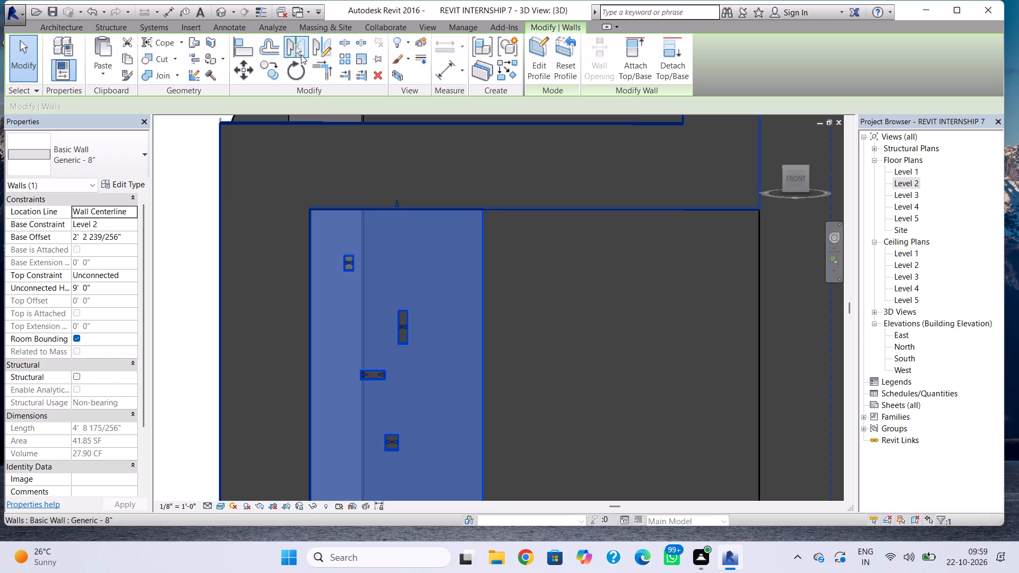
Reopen the infill wall's profile and sketch three small circular openings scattered among the rectangular ones.
click(545, 60)
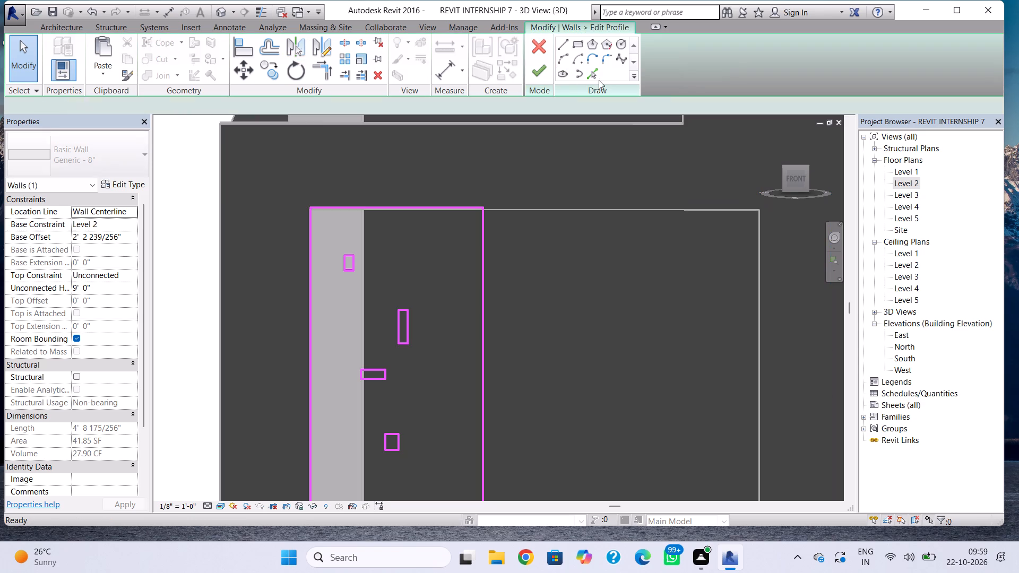
click(619, 47)
click(430, 254)
click(438, 264)
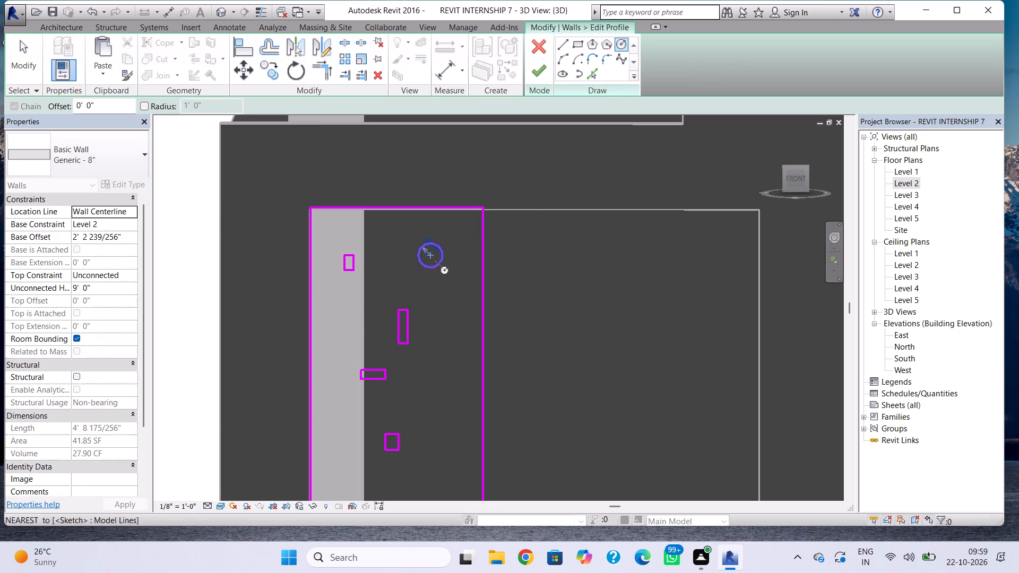
click(354, 303)
click(358, 308)
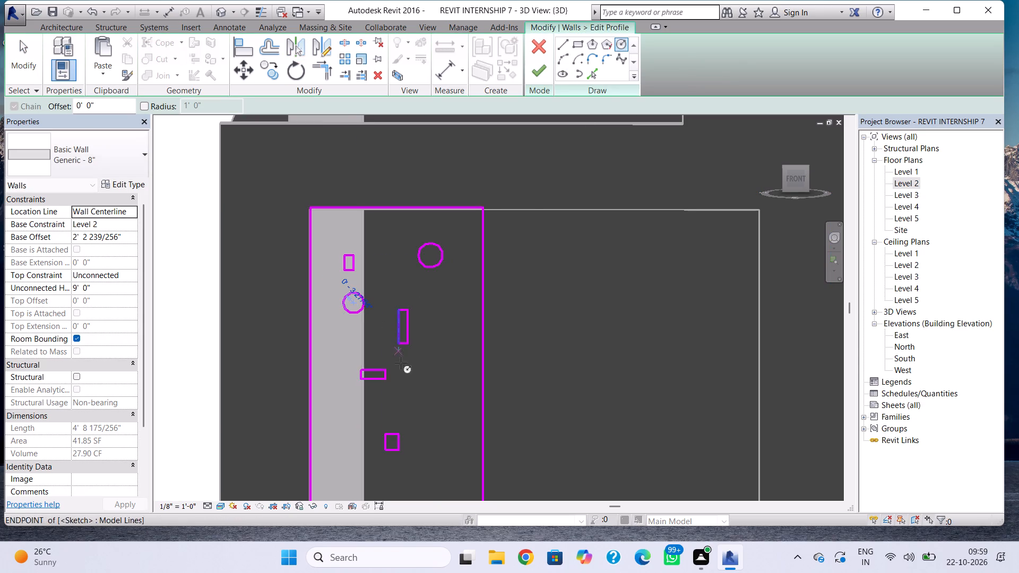
click(404, 379)
click(411, 390)
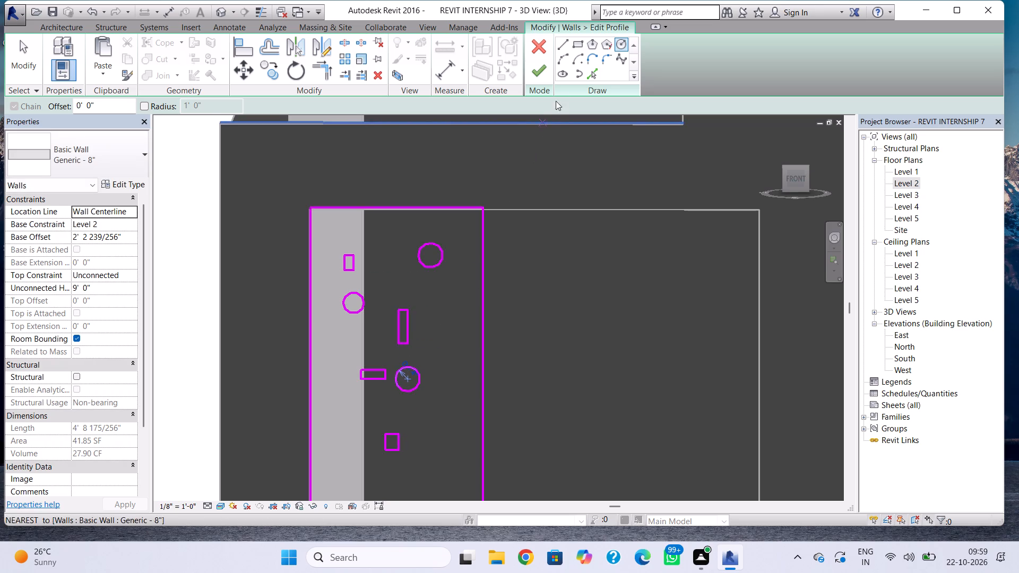
Sketch five hexagonal openings of varied sizes in the infill wall's profile, scattered among the existing rectangles and circles.
click(587, 46)
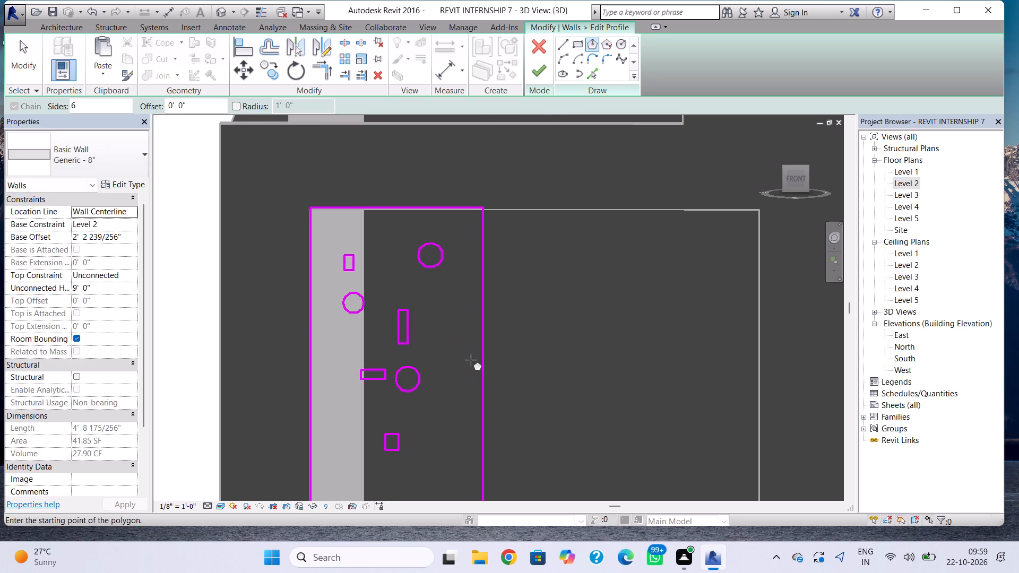
click(450, 365)
click(456, 381)
click(437, 307)
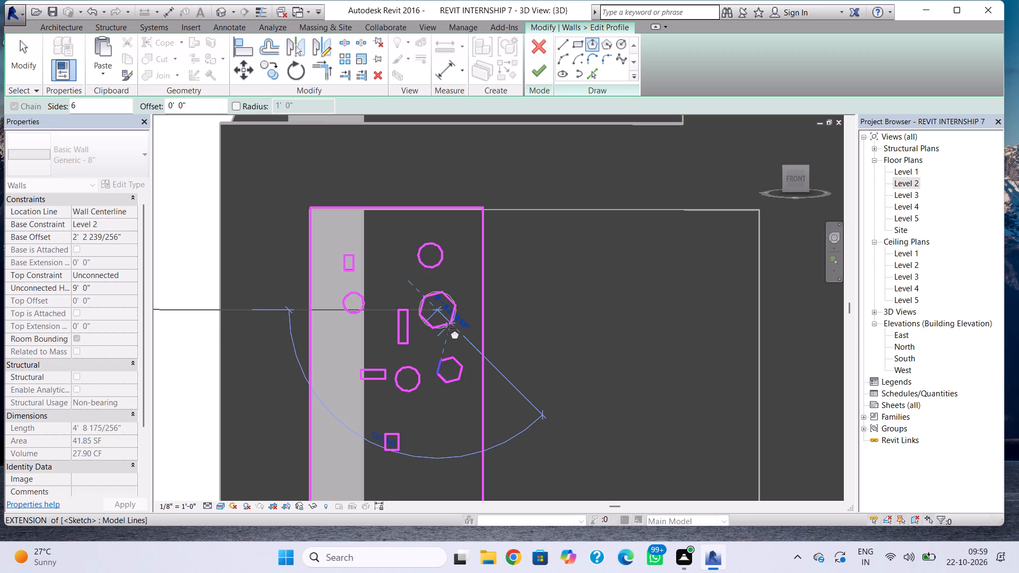
click(448, 328)
click(373, 240)
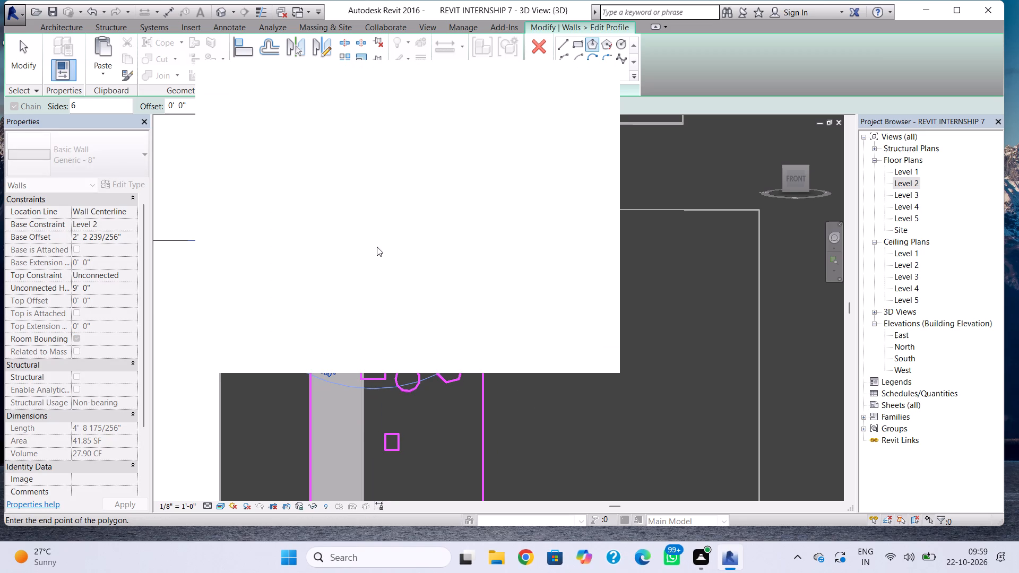
click(383, 246)
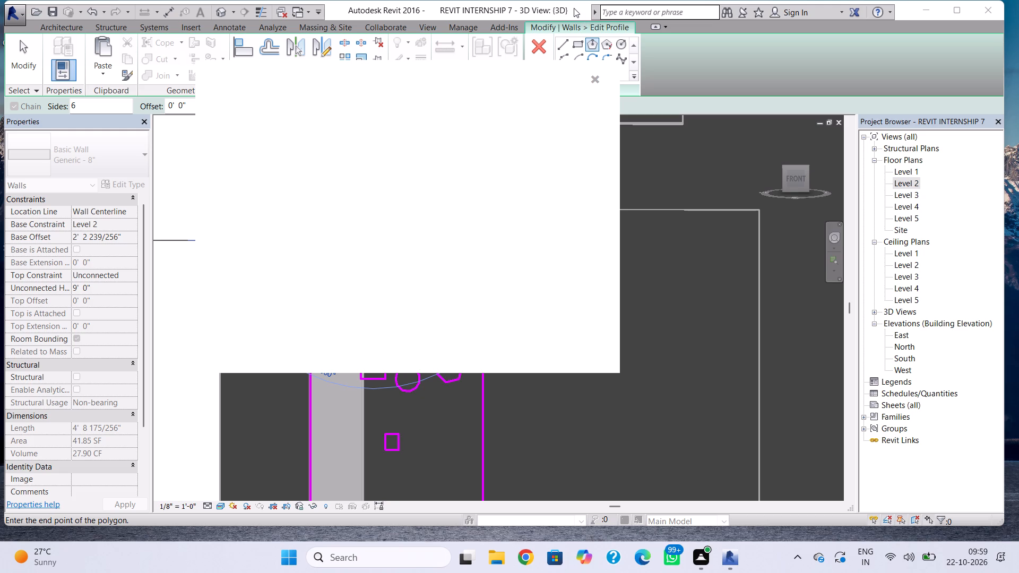
click(597, 83)
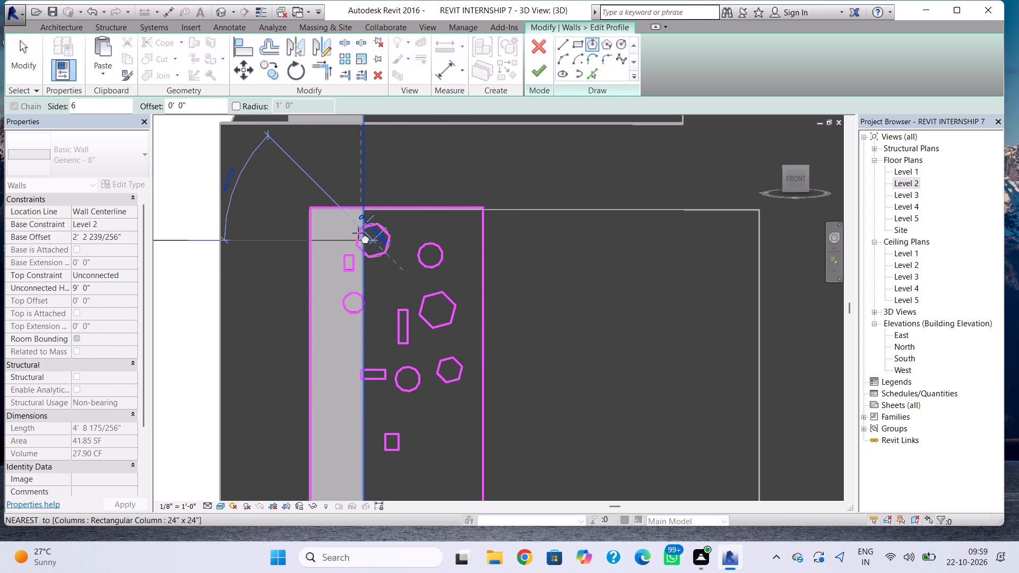
click(369, 245)
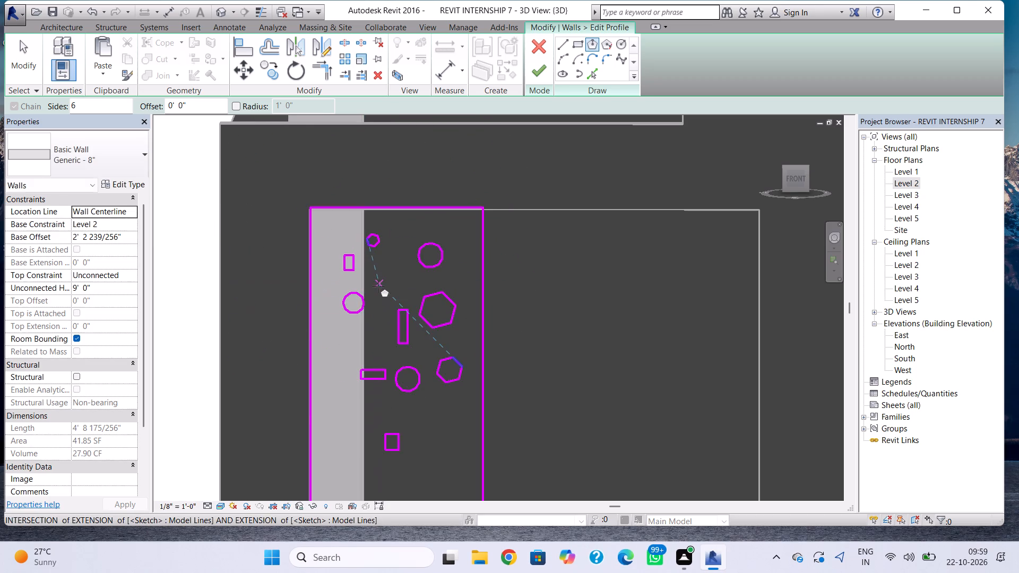
click(380, 284)
click(385, 292)
middle_drag(387, 367, 396, 271)
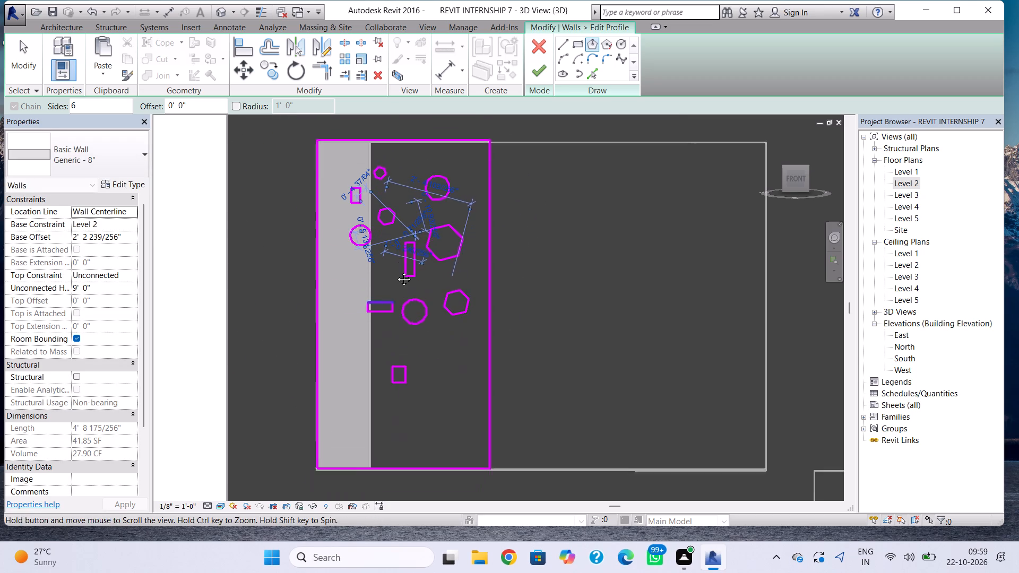
middle_drag(396, 271, 396, 261)
click(365, 329)
click(369, 336)
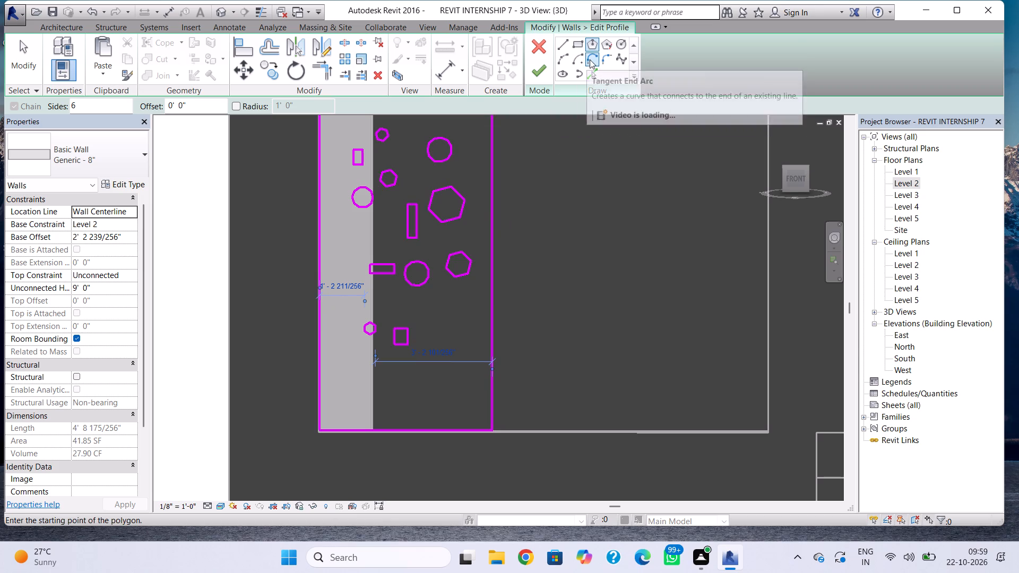
Add two more small hexagonal openings in the lower part of the infill wall's profile, around the square opening.
click(595, 73)
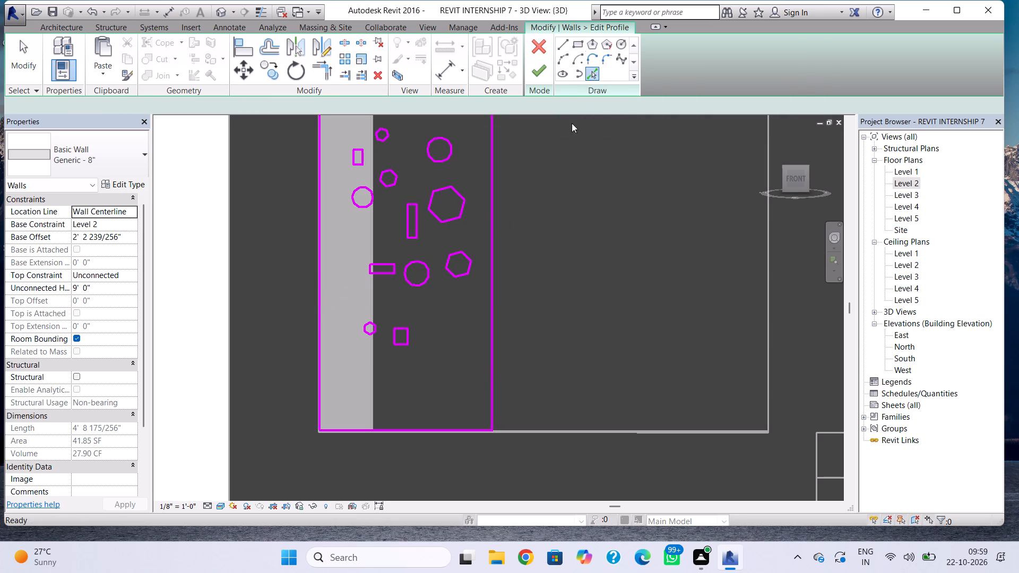
drag(449, 311, 441, 318)
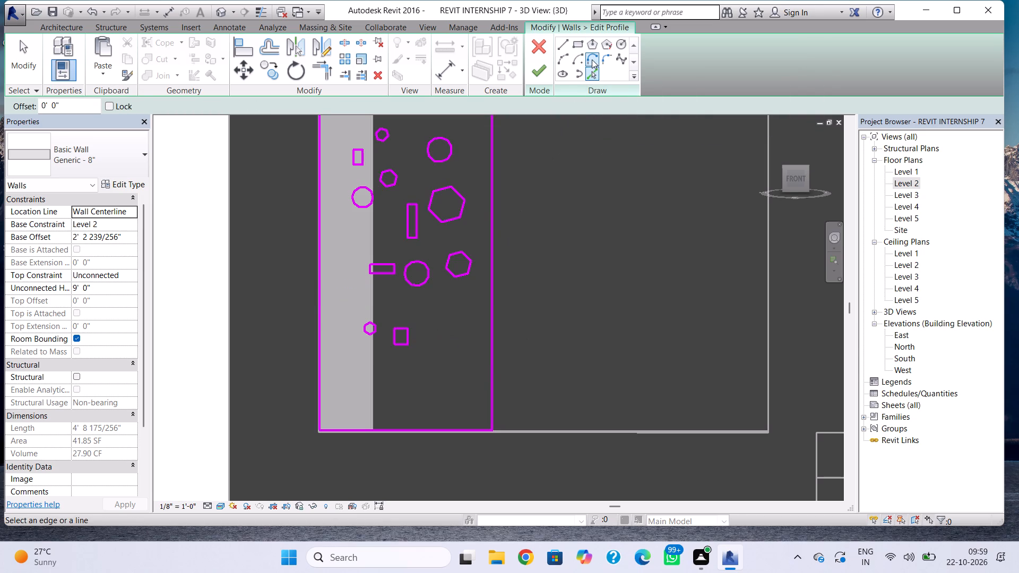
click(592, 59)
drag(442, 317, 442, 322)
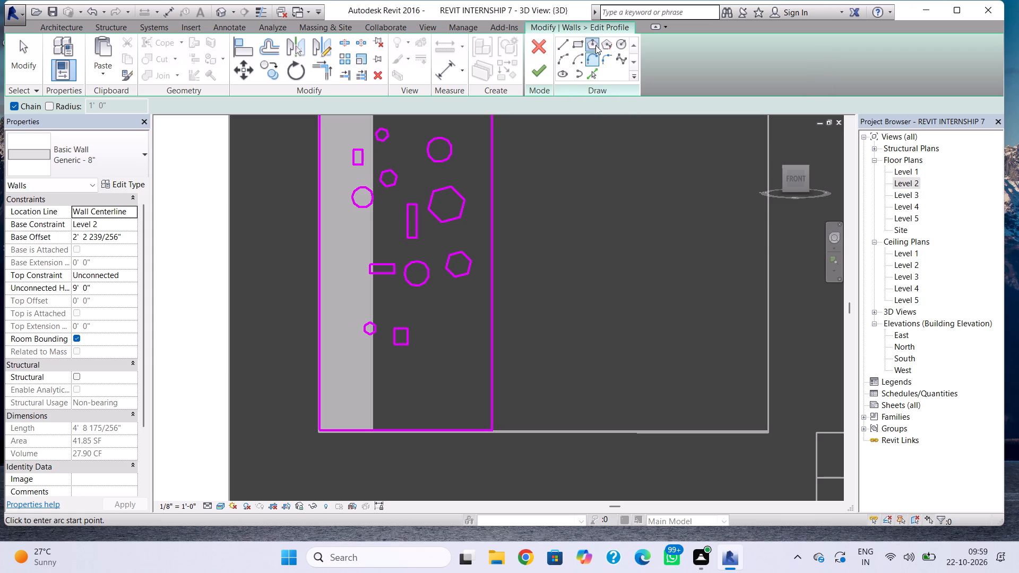
click(595, 45)
click(443, 332)
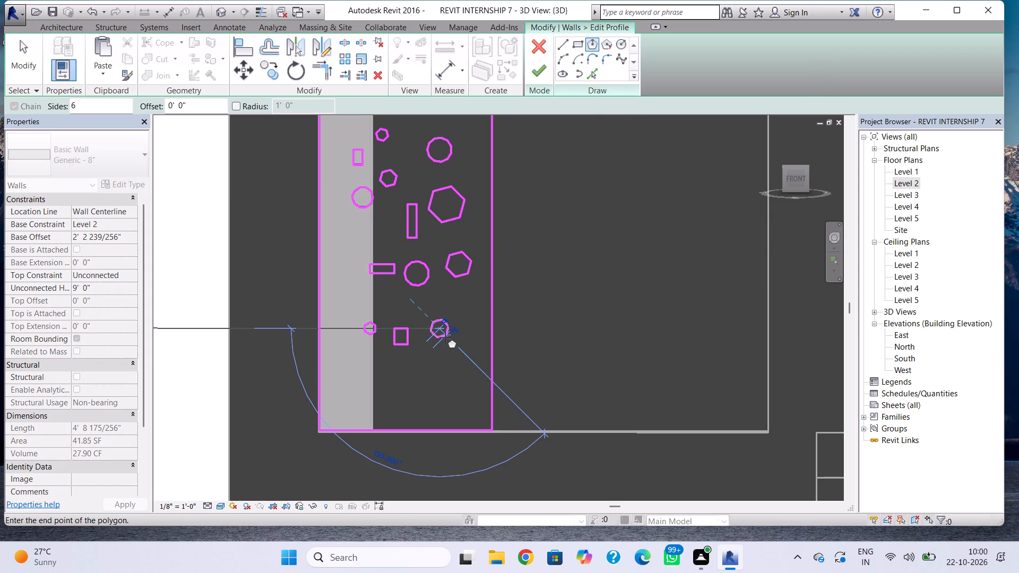
click(445, 337)
click(407, 380)
click(413, 387)
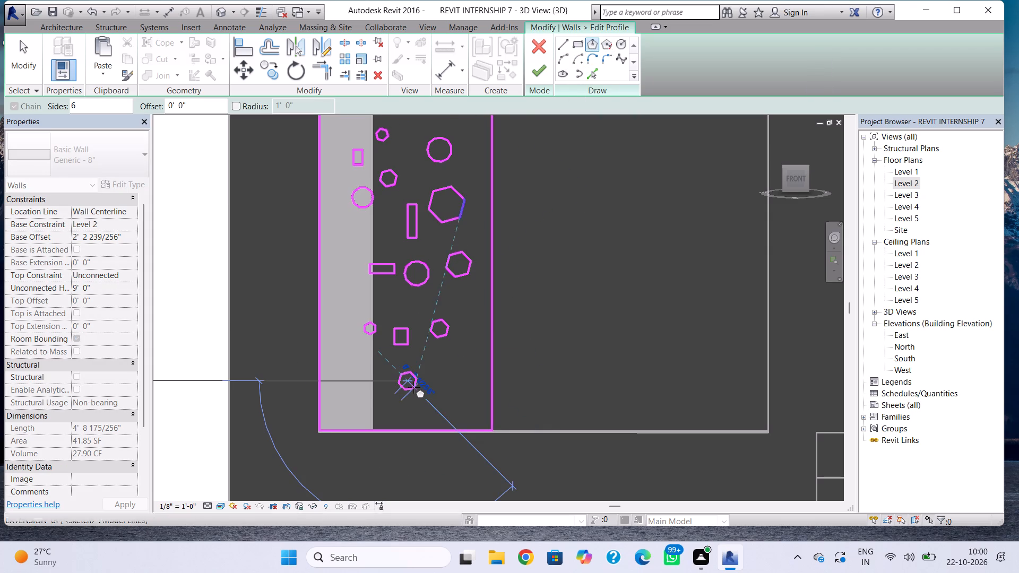
Sketch five more circular openings in the middle and lower parts of the infill wall's profile, and finish the profile.
click(617, 45)
click(443, 375)
click(445, 385)
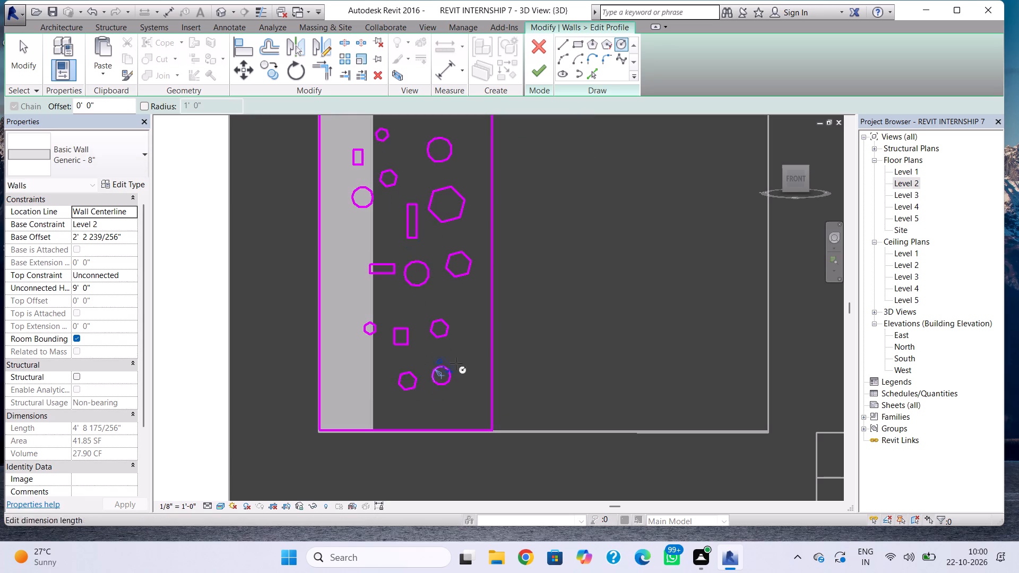
click(460, 355)
click(465, 367)
click(424, 354)
click(428, 361)
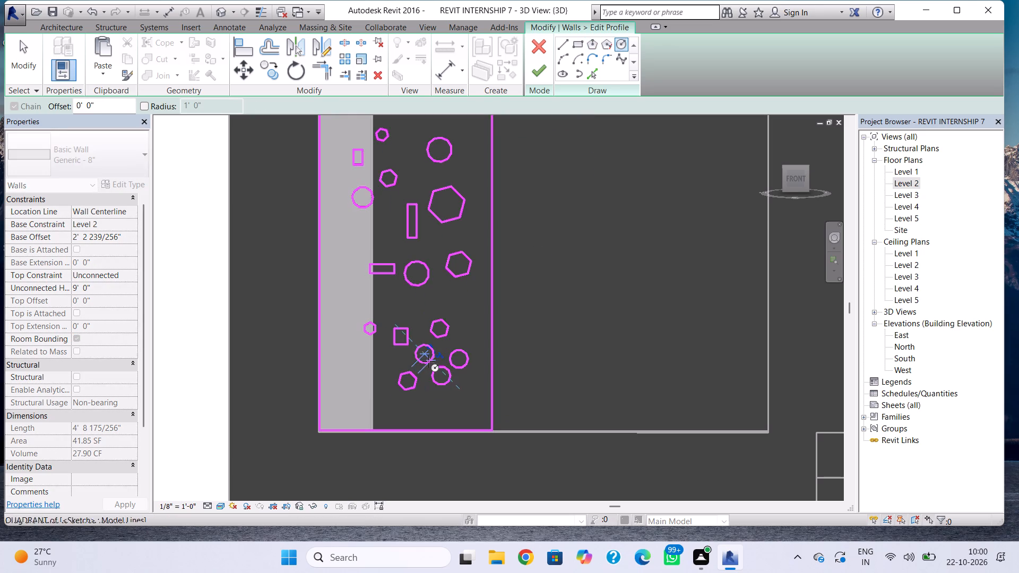
click(344, 392)
click(354, 401)
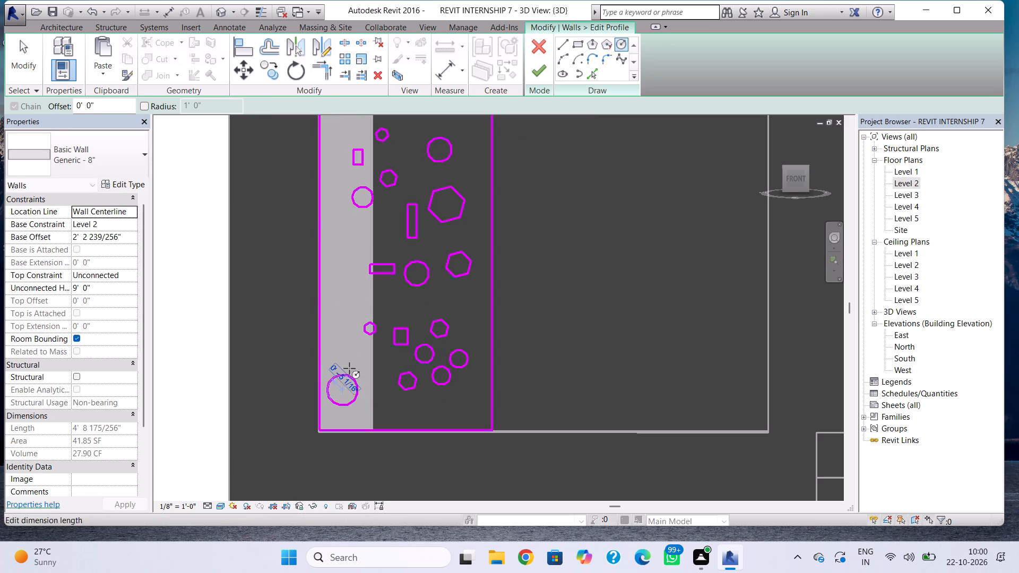
drag(355, 283, 361, 291)
click(361, 293)
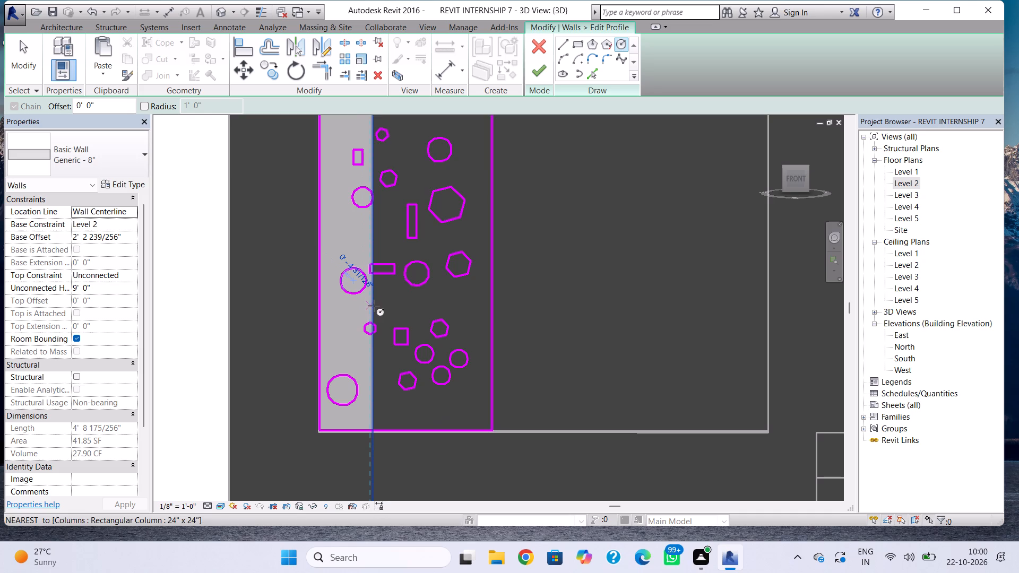
click(384, 302)
click(388, 305)
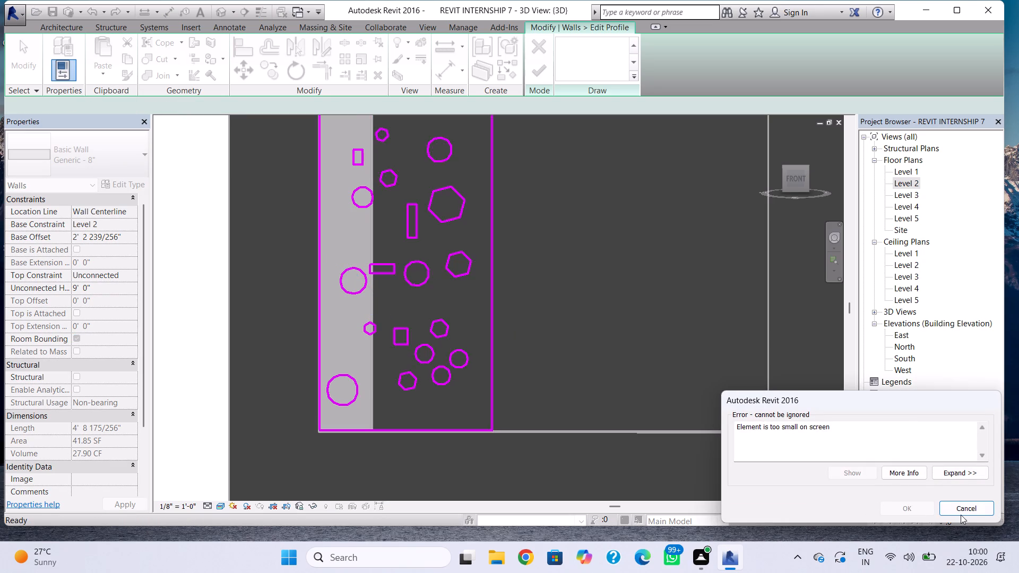
click(961, 515)
click(533, 79)
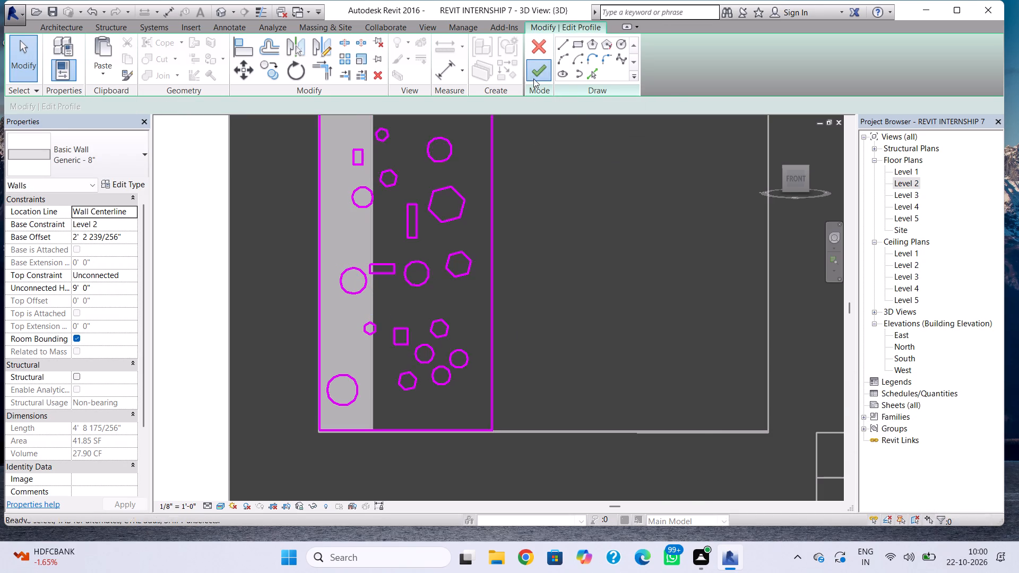
key(Escape)
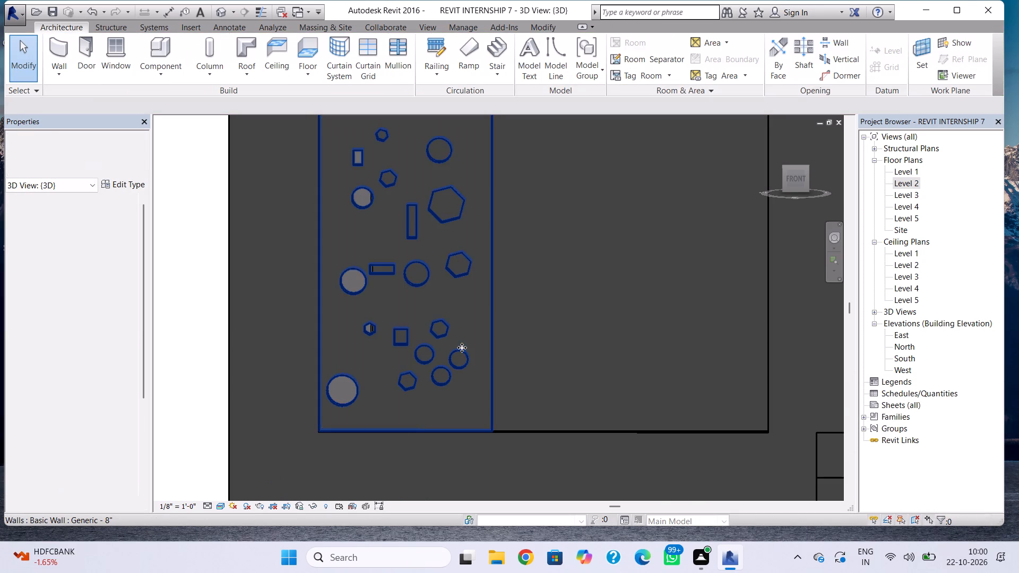
In the Level 3 floor plan, draw a Generic - 8" wall about 4'-9" long from the building's side edge, along the front wall's inner face.
shift+right_drag(505, 373, 490, 418)
scroll(495, 414, down, 4)
scroll(486, 423, up, 1)
middle_drag(484, 425, 461, 463)
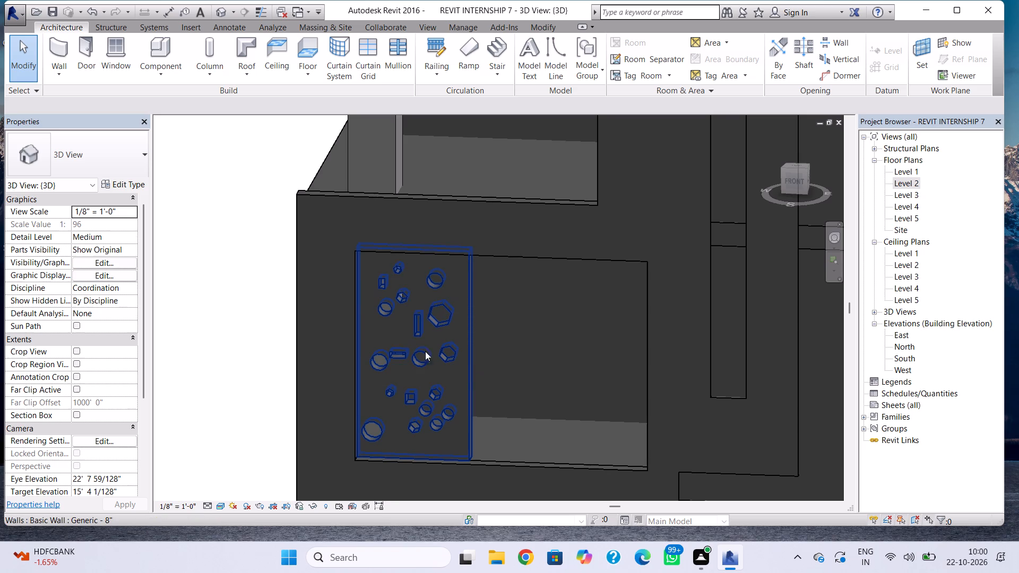
double_click(902, 192)
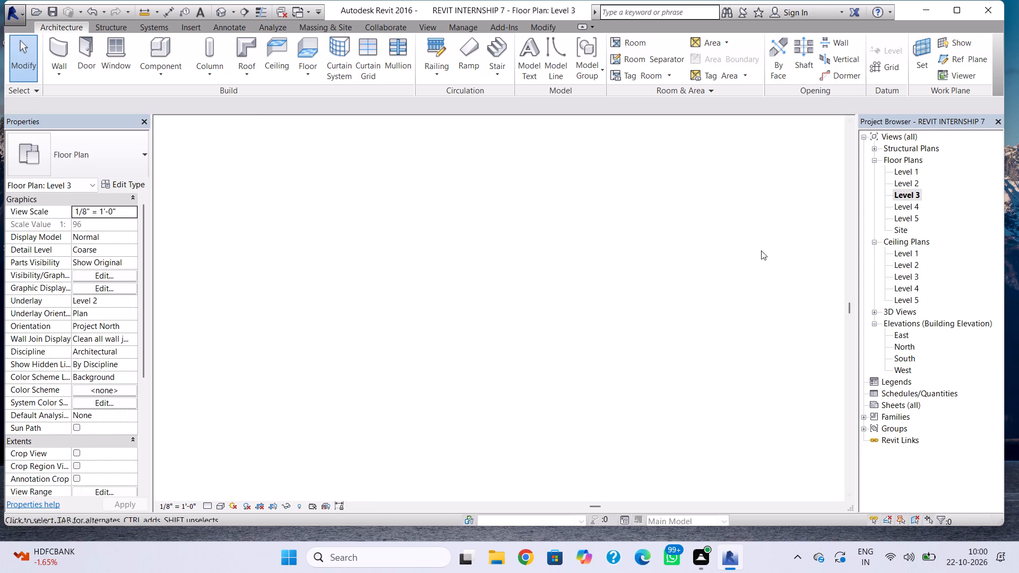
scroll(456, 351, down, 1)
middle_drag(460, 354, 571, 371)
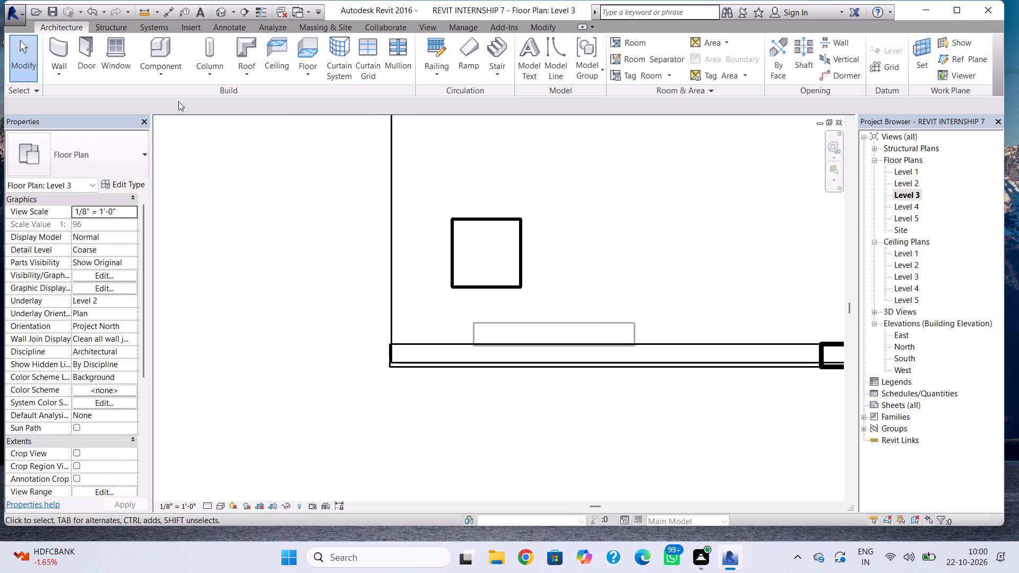
click(53, 55)
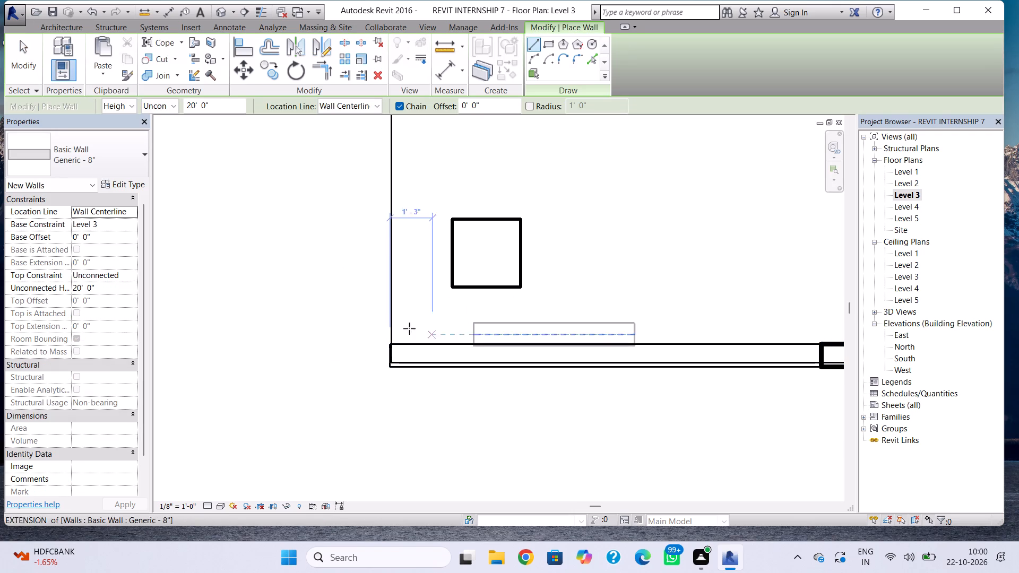
scroll(393, 333, up, 1)
click(393, 333)
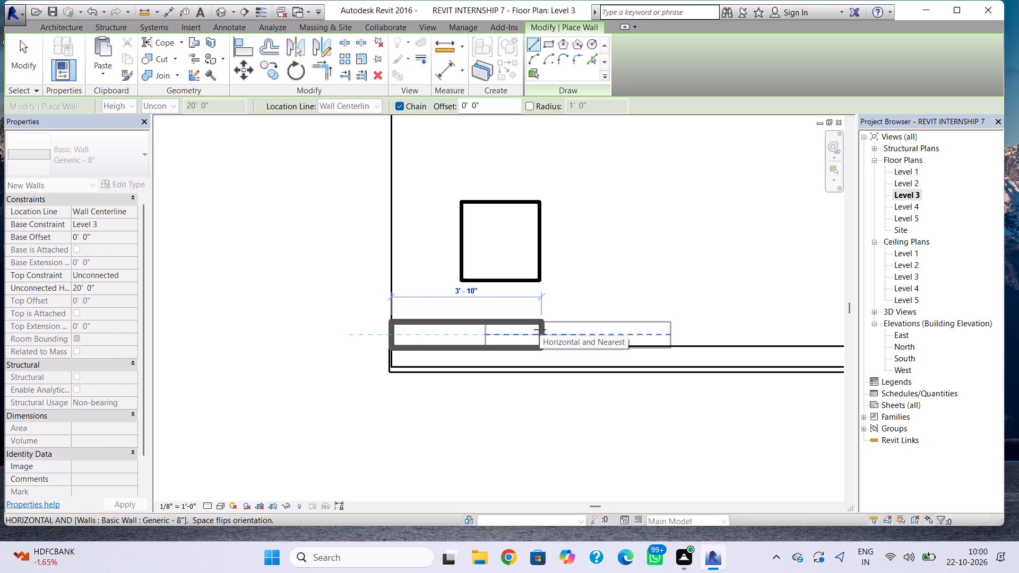
click(577, 332)
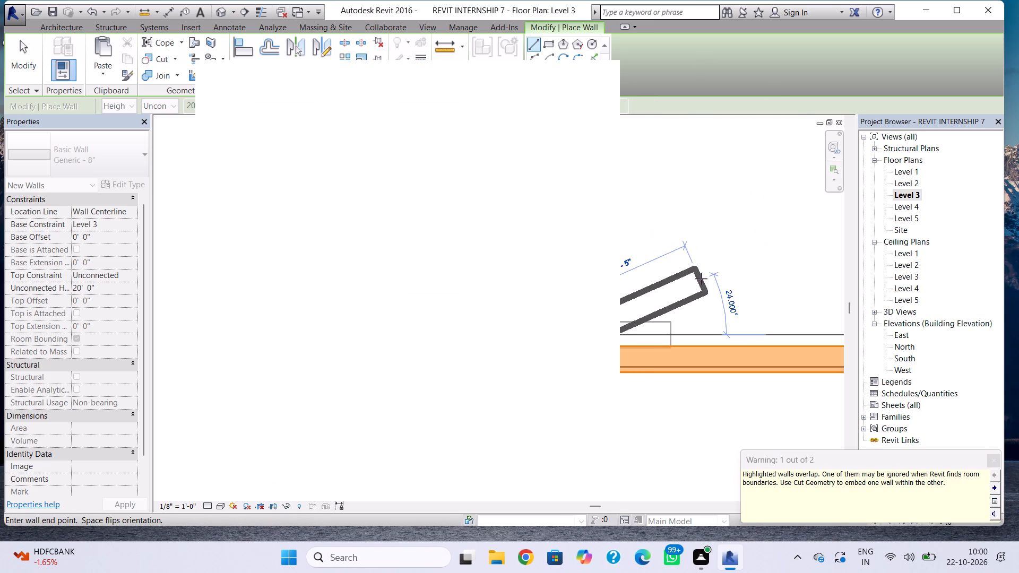
key(Escape)
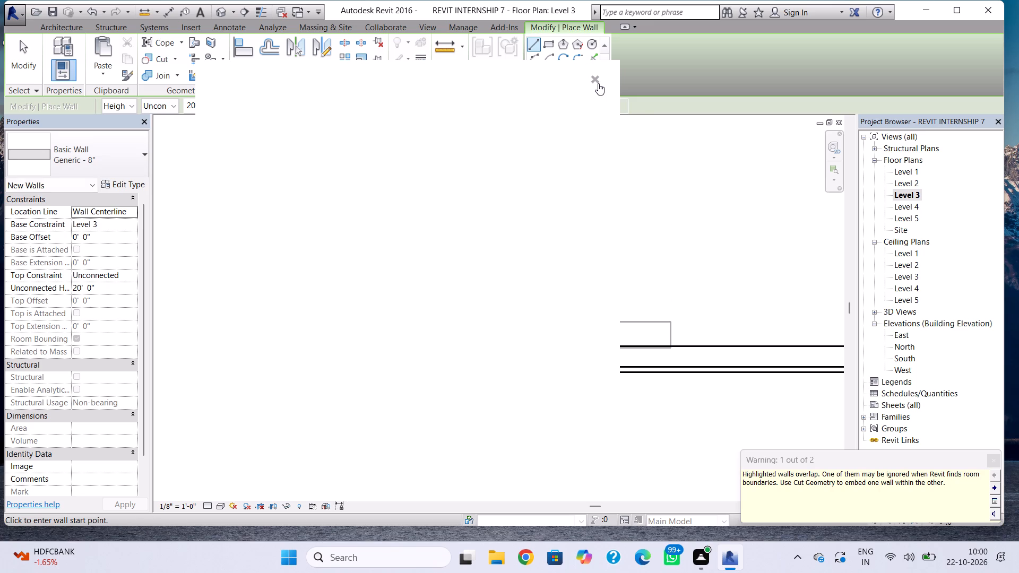
click(598, 83)
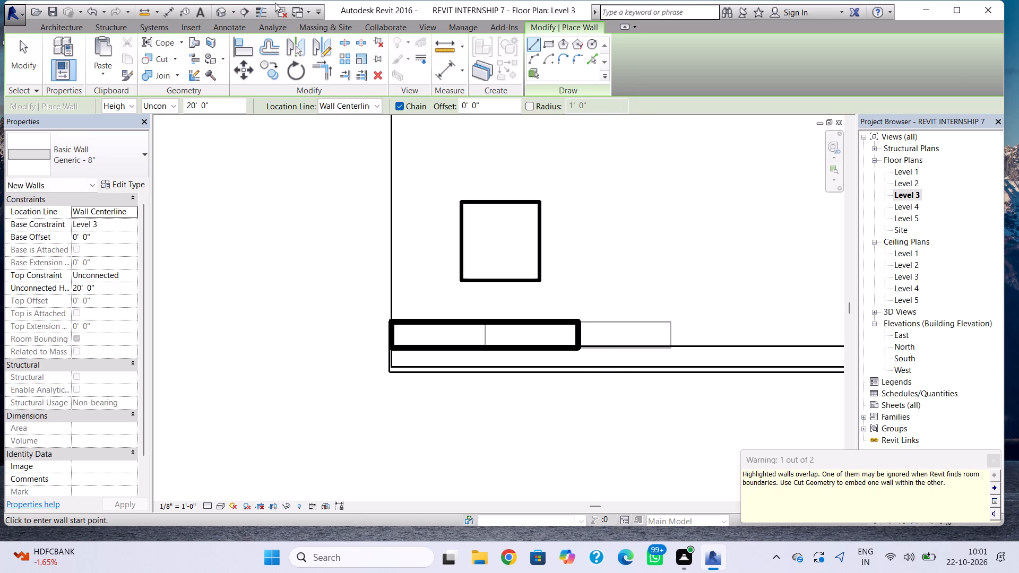
Open the 3D view at the Level 3 front opening and end the wall command.
click(217, 13)
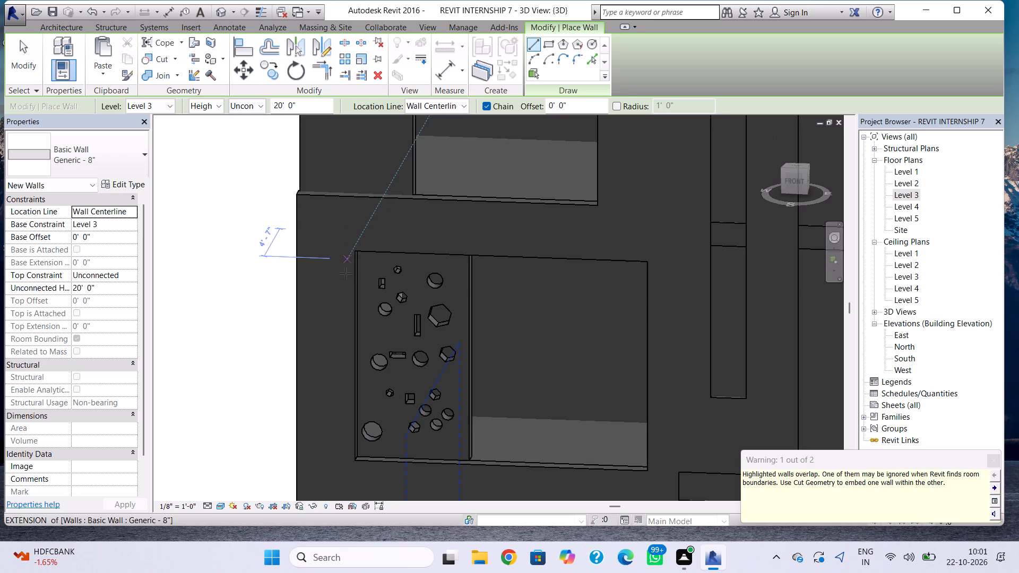
scroll(344, 283, down, 1)
middle_drag(344, 301, 317, 536)
key(Escape)
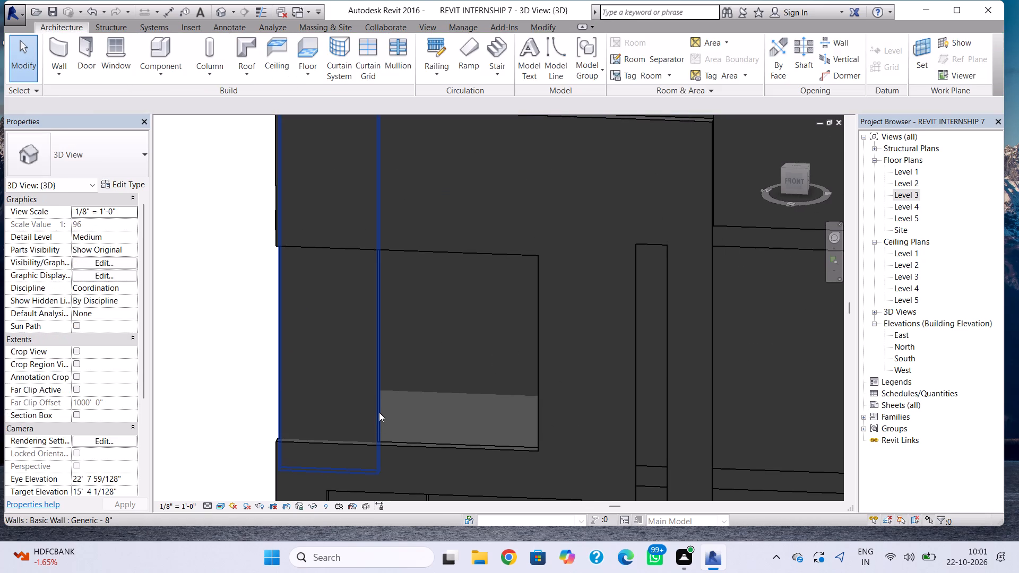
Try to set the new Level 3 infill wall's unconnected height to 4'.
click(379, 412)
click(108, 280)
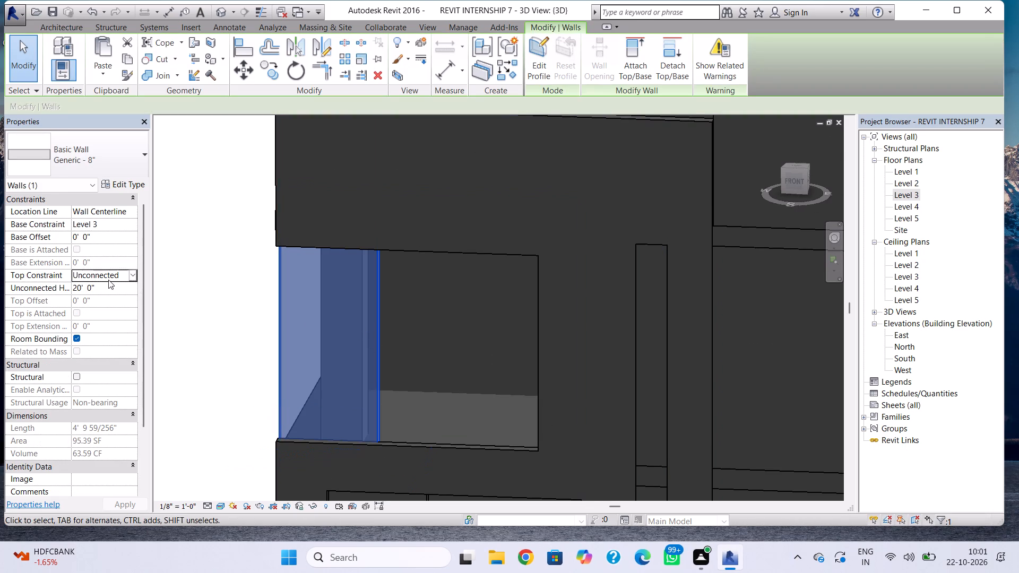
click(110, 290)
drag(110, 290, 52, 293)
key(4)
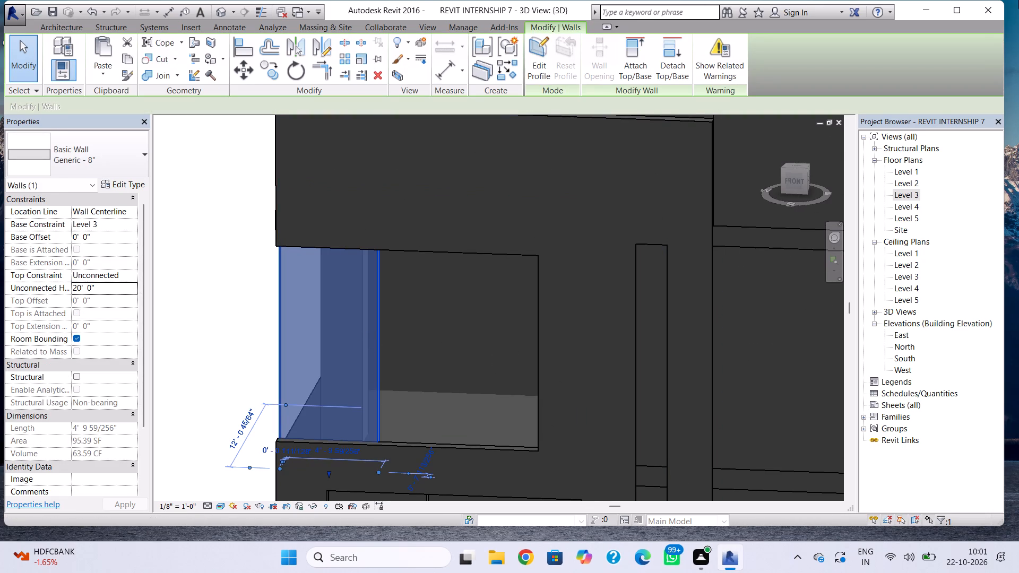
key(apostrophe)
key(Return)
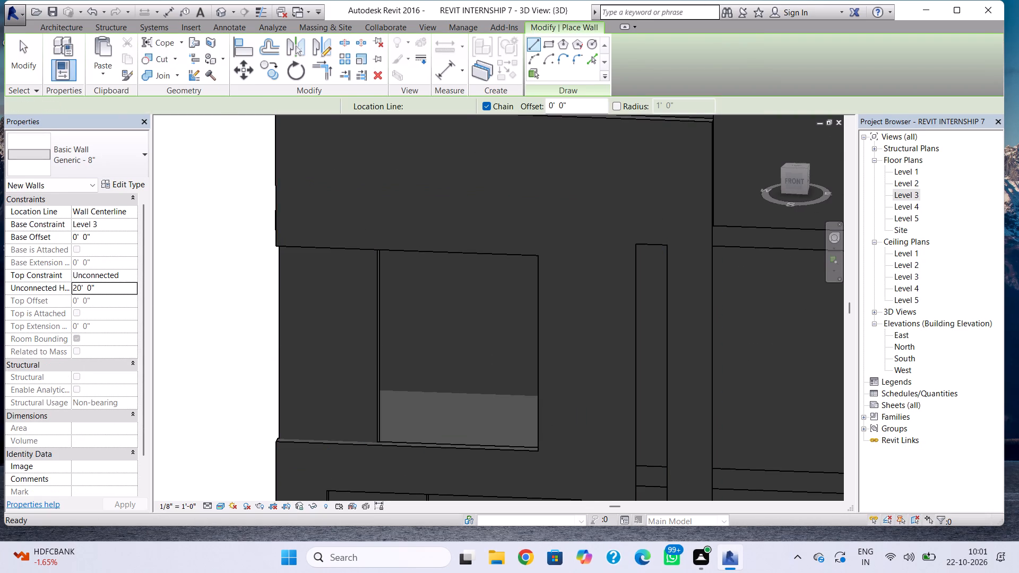
Set the unconnected height for new walls to 4' and leave the wall command.
click(117, 293)
drag(117, 293, 49, 290)
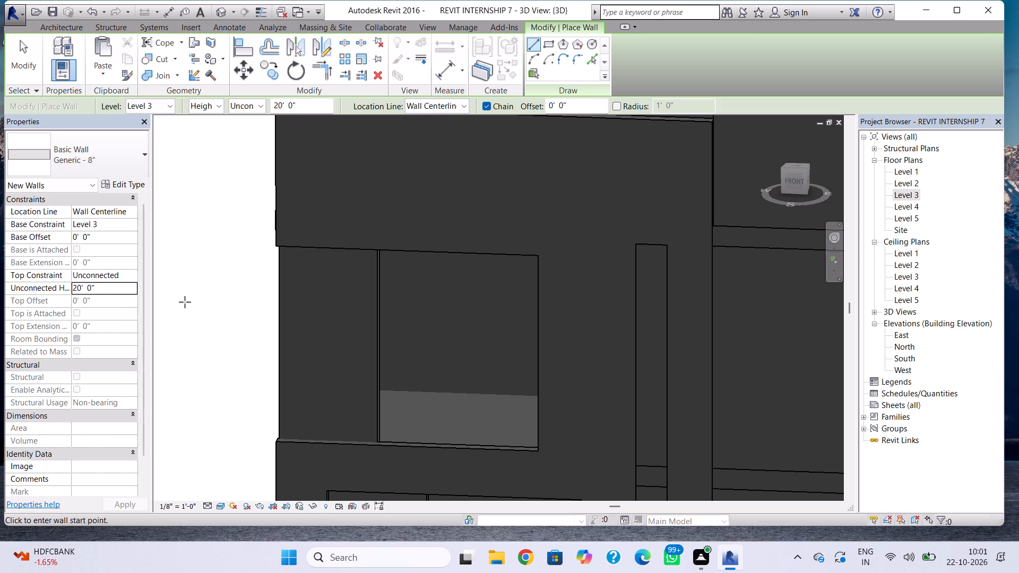
key(4)
key(apostrophe)
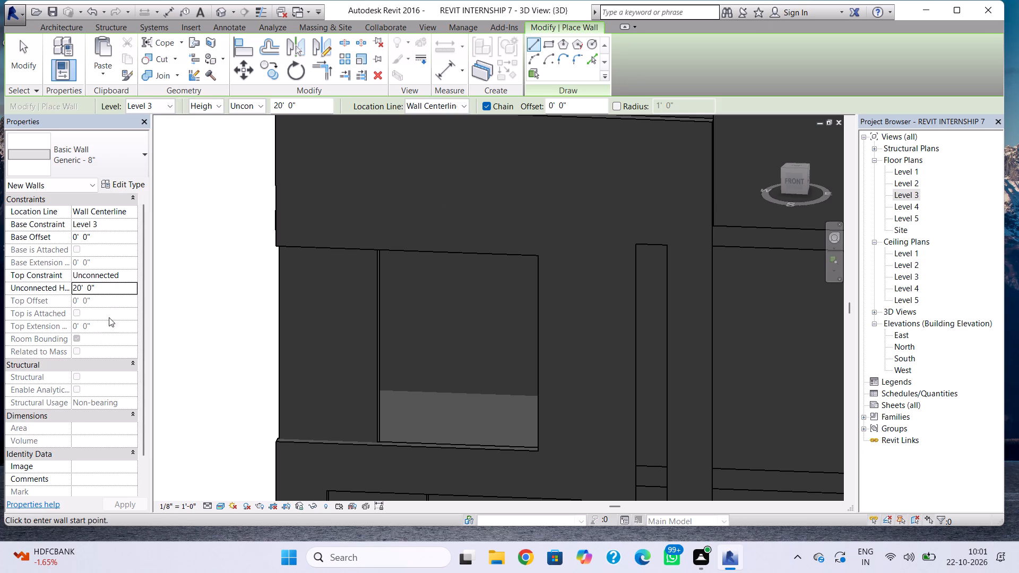
click(109, 287)
key(4)
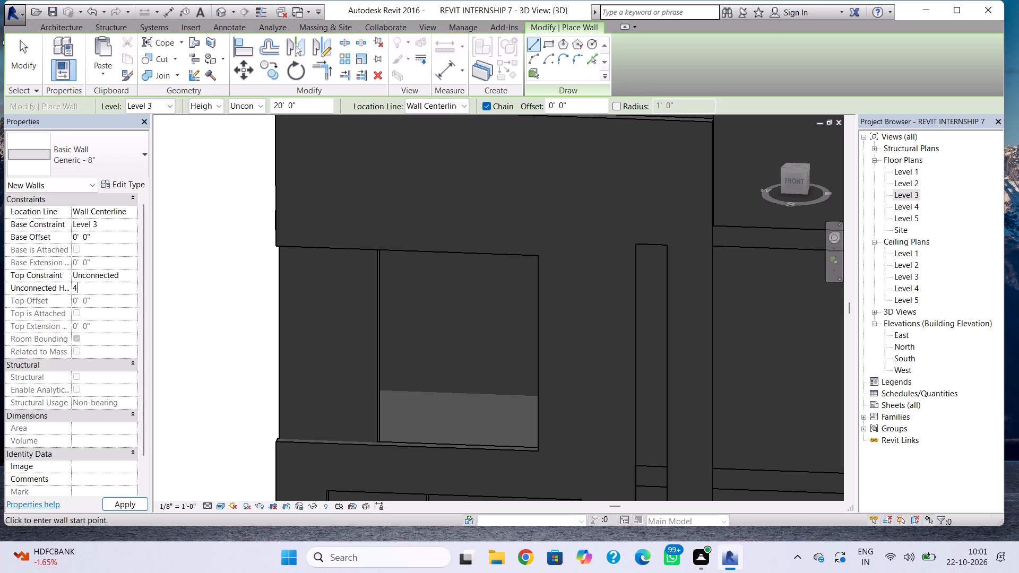
key(apostrophe)
key(Return)
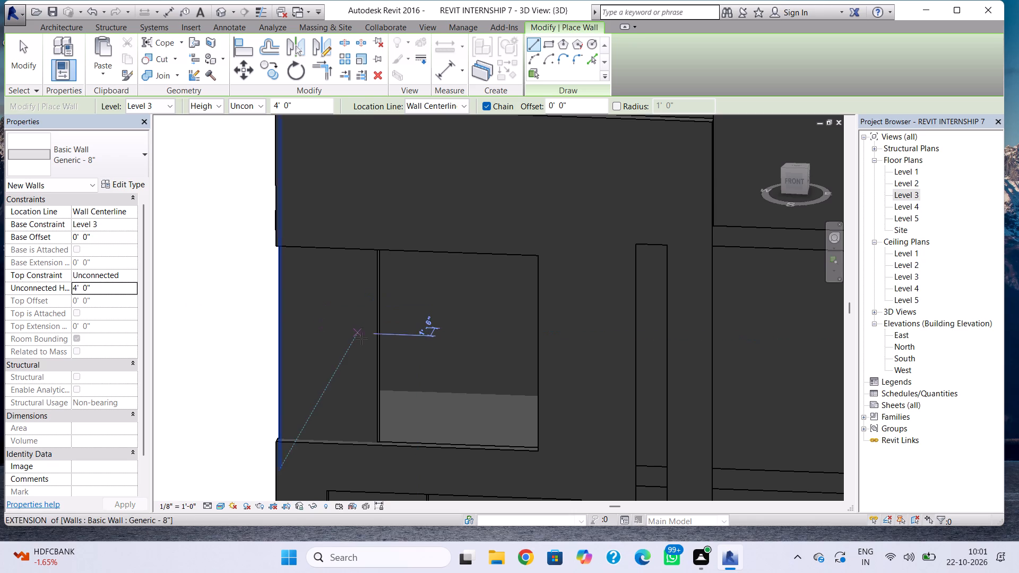
key(Escape)
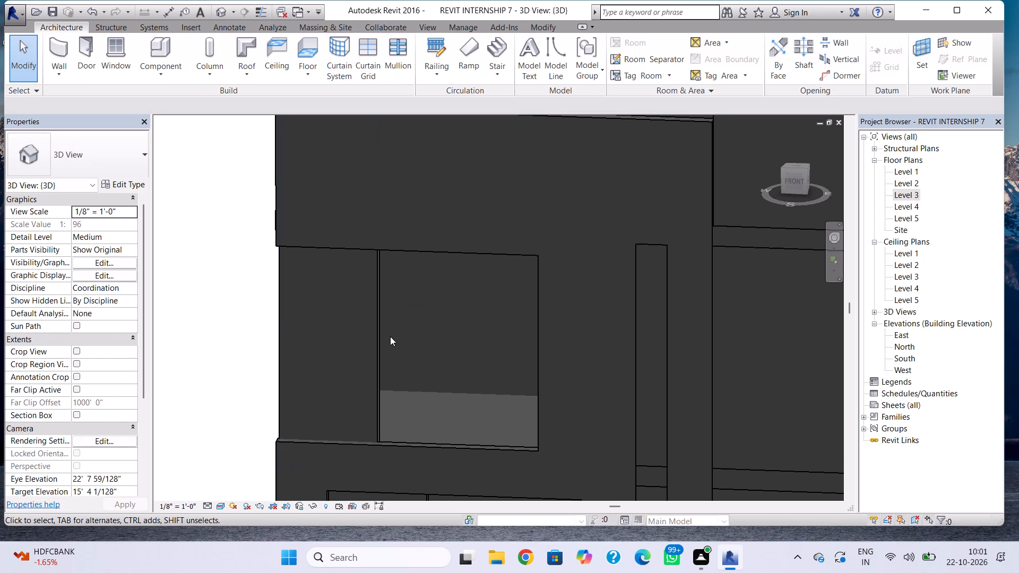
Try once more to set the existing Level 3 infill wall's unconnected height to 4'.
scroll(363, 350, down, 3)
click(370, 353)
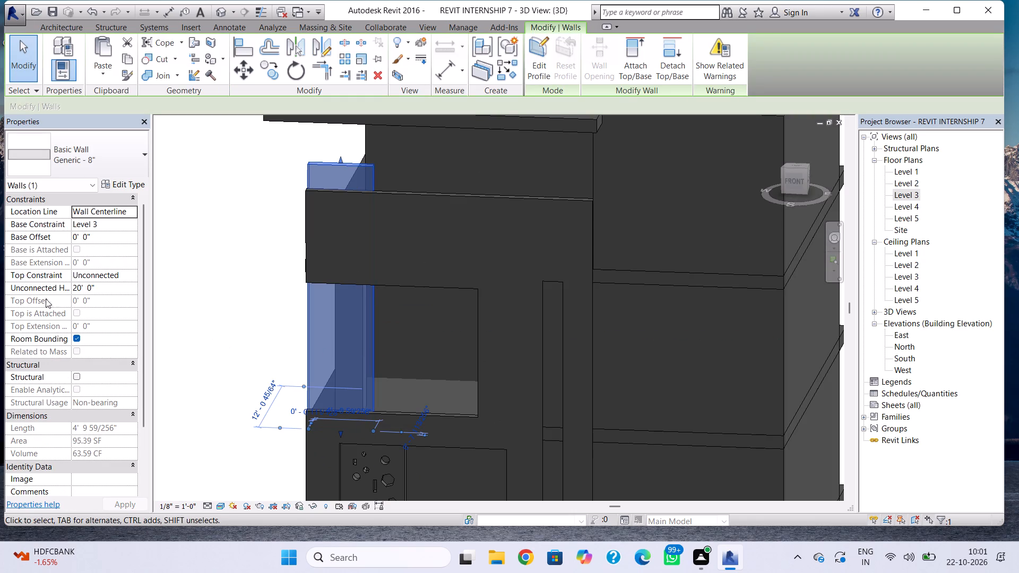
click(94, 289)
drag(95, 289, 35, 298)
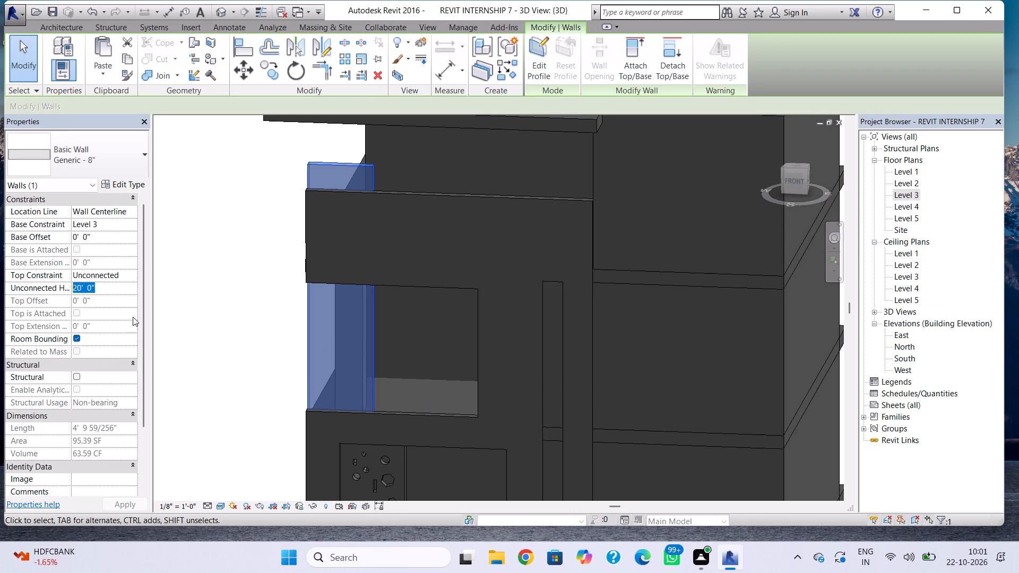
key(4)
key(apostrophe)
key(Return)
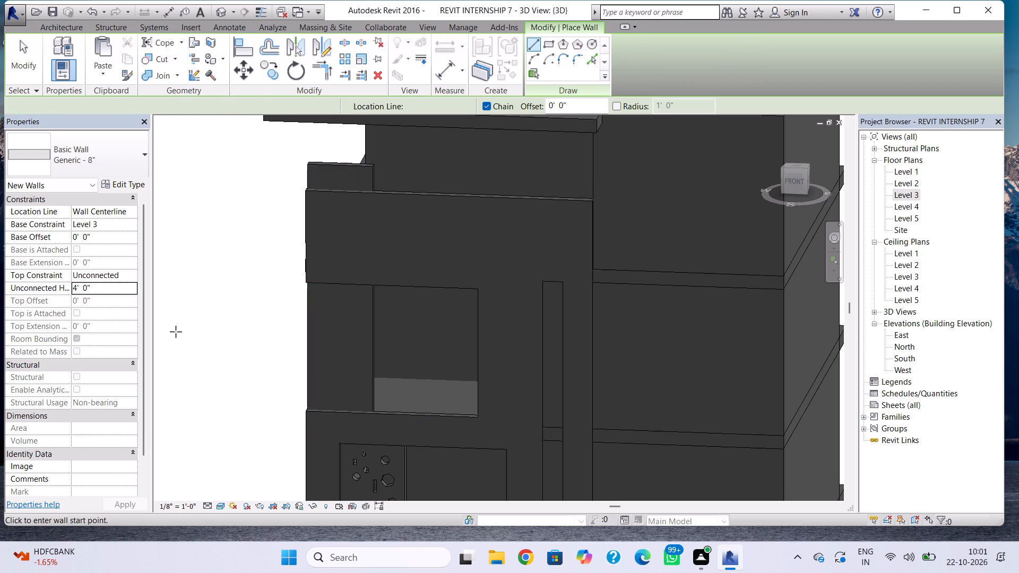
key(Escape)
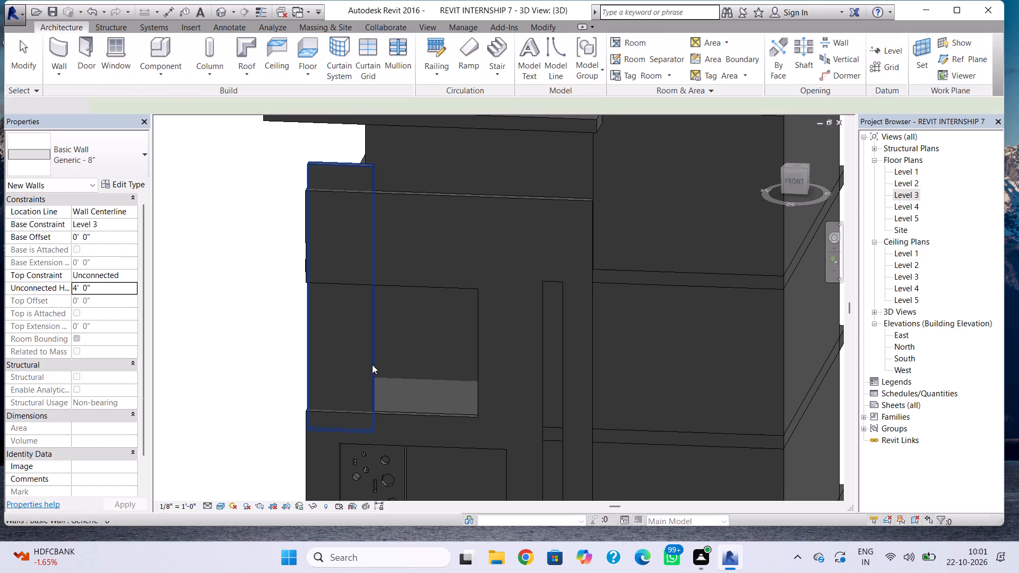
Lower the top of the Level 3 infill wall to an unconnected height of about 3'-2".
click(372, 364)
drag(342, 159, 335, 232)
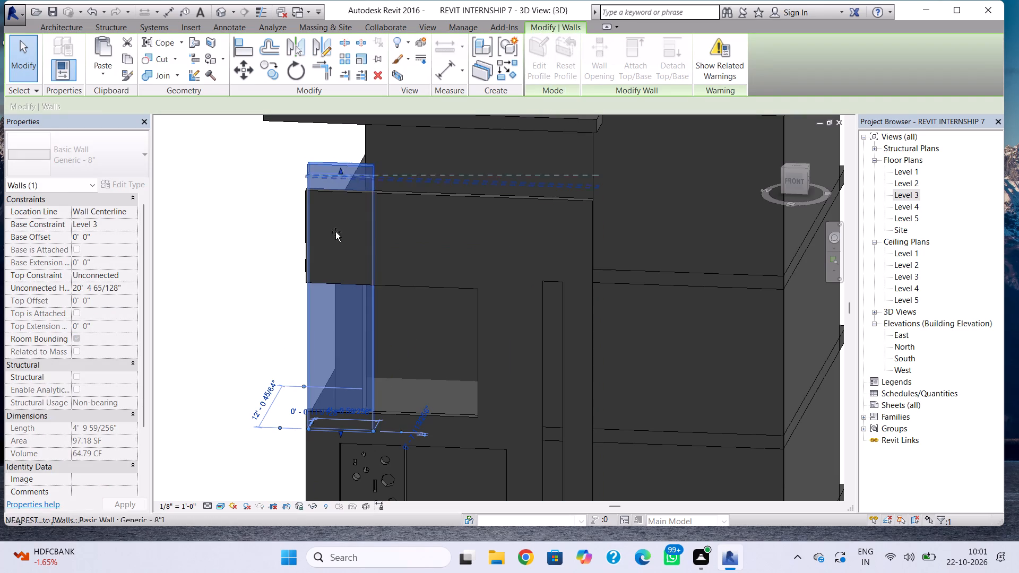
drag(335, 232, 340, 388)
key(Escape)
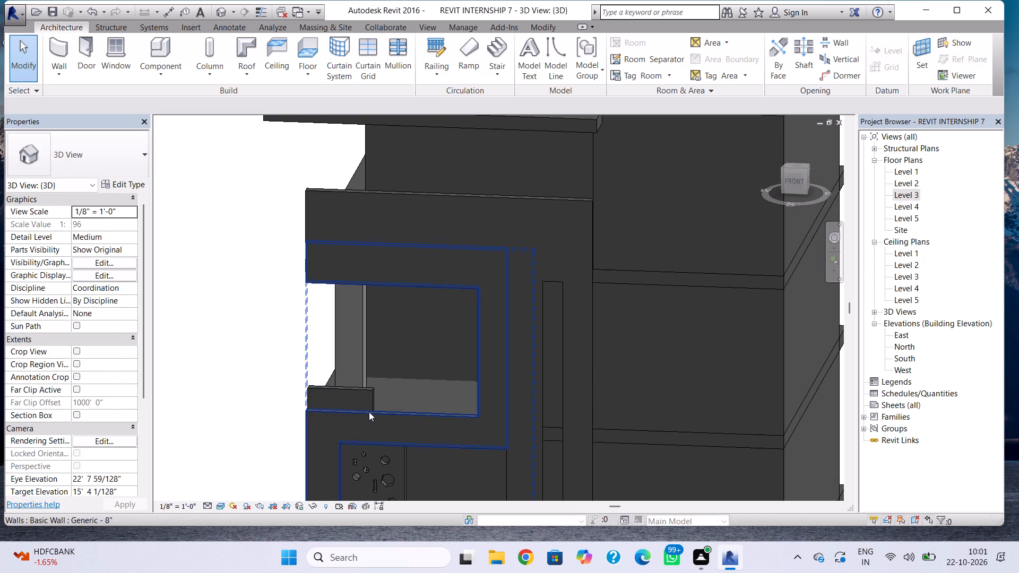
Raise the base of the Level 3 infill wall to the opening's sill, a base offset of about 1'-7".
shift+right_drag(342, 417, 430, 431)
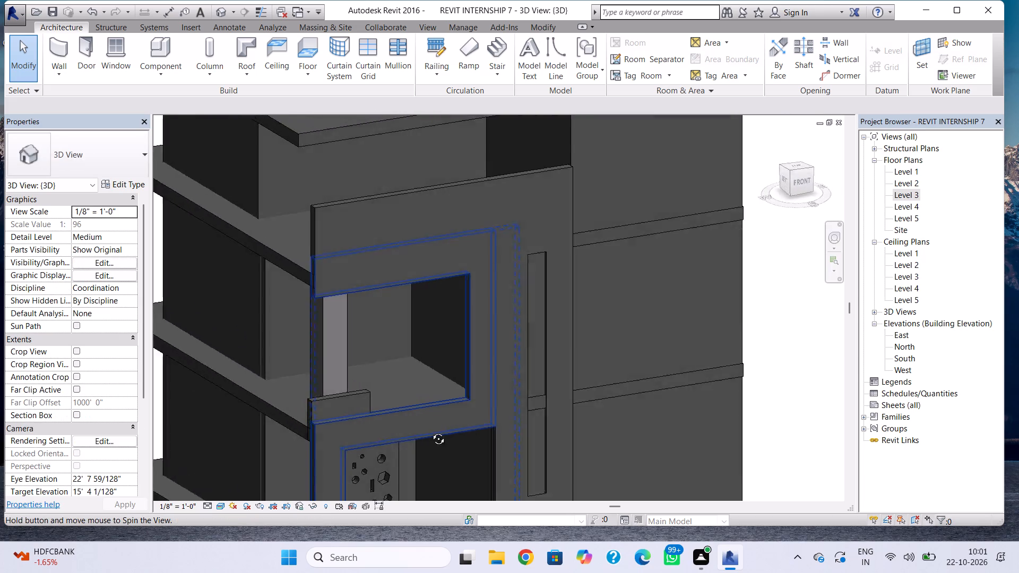
shift+right_drag(430, 431, 545, 424)
shift+right_drag(545, 424, 496, 438)
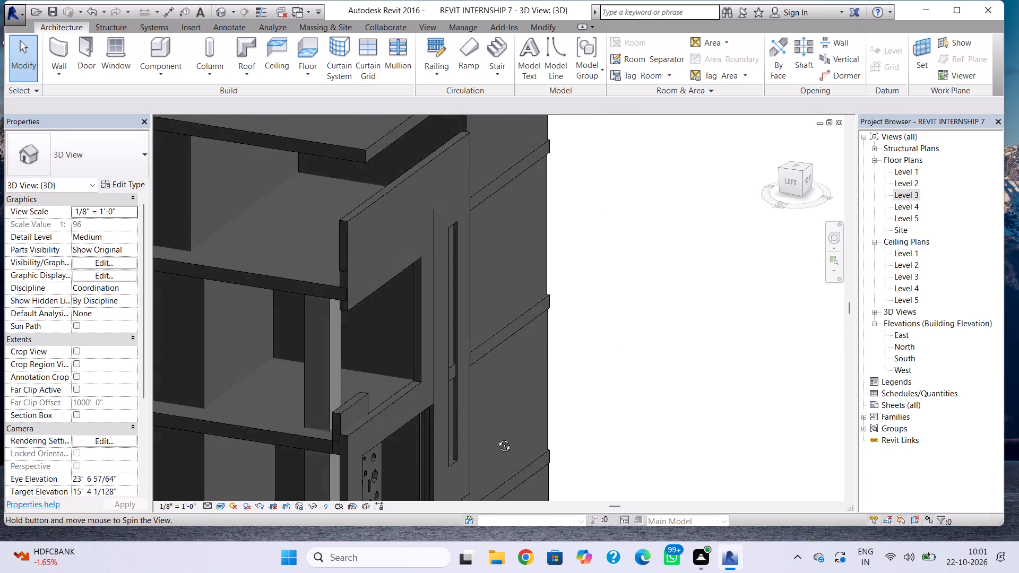
shift+right_drag(496, 438, 442, 436)
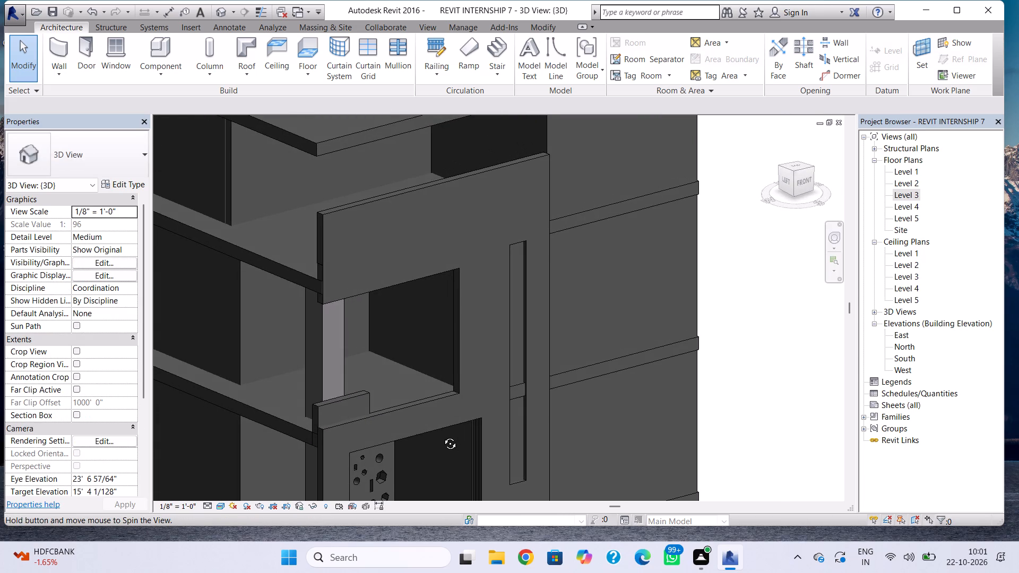
shift+right_drag(442, 436, 403, 393)
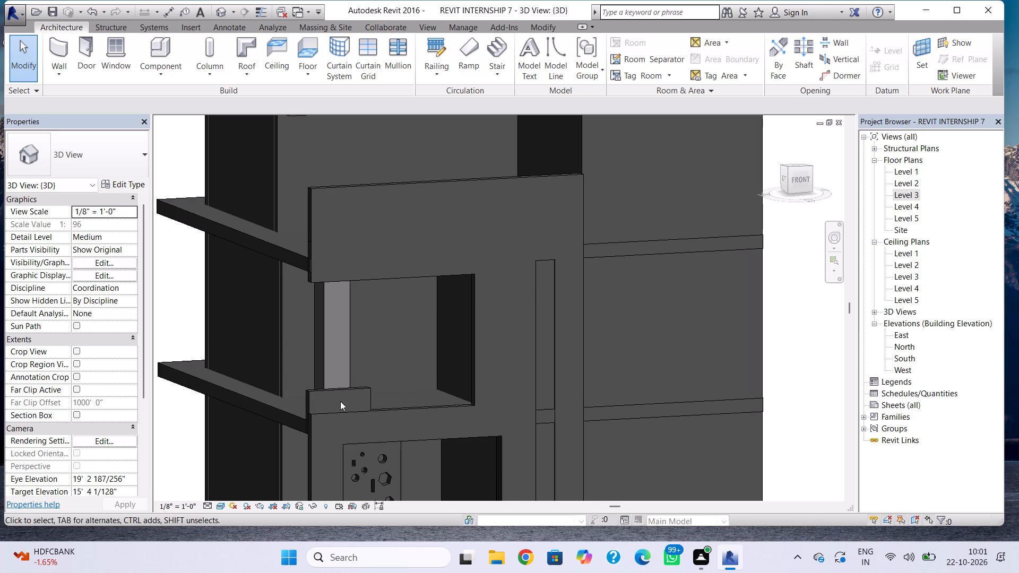
click(370, 389)
scroll(341, 414, up, 4)
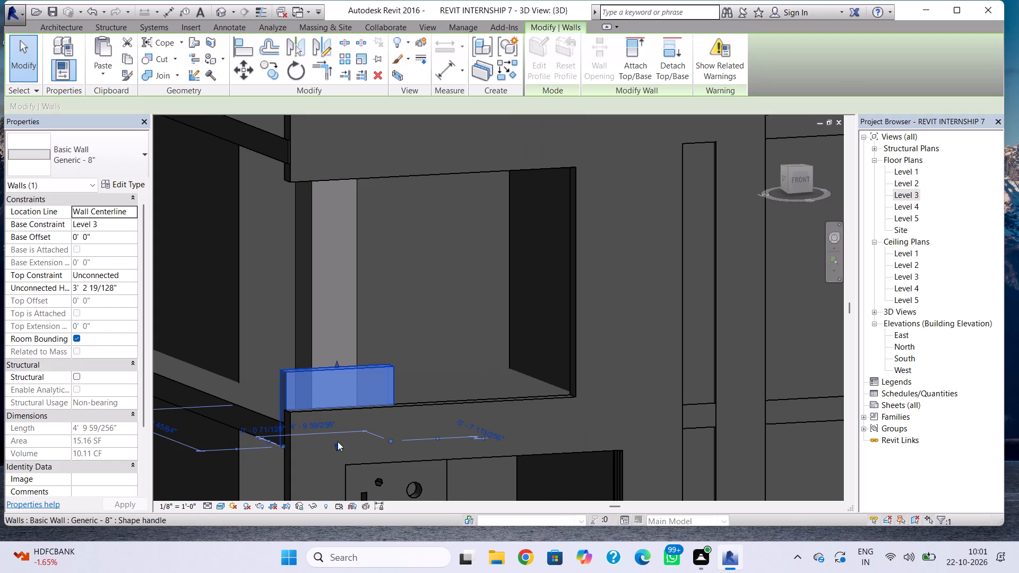
drag(337, 447, 340, 410)
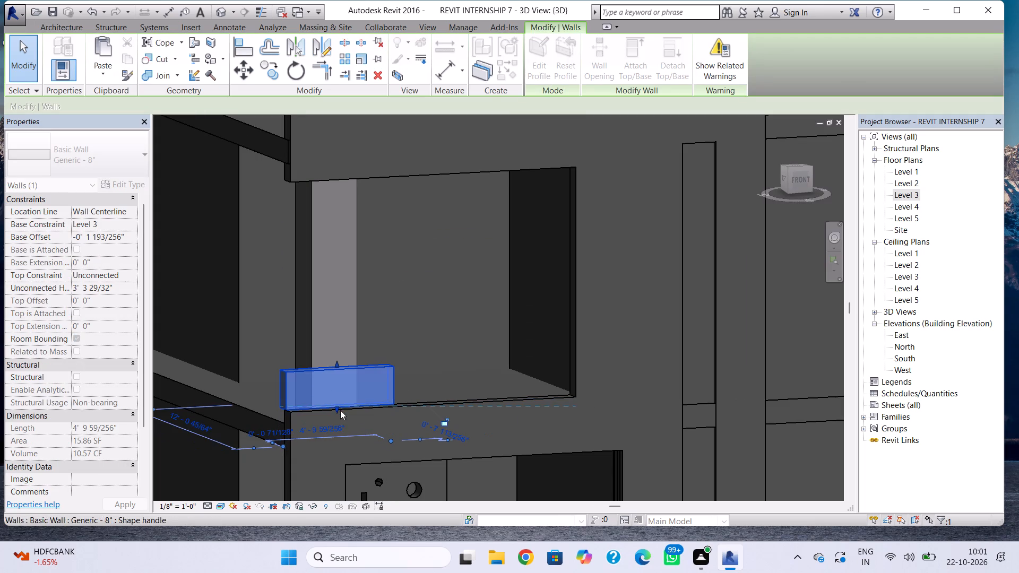
key(Escape)
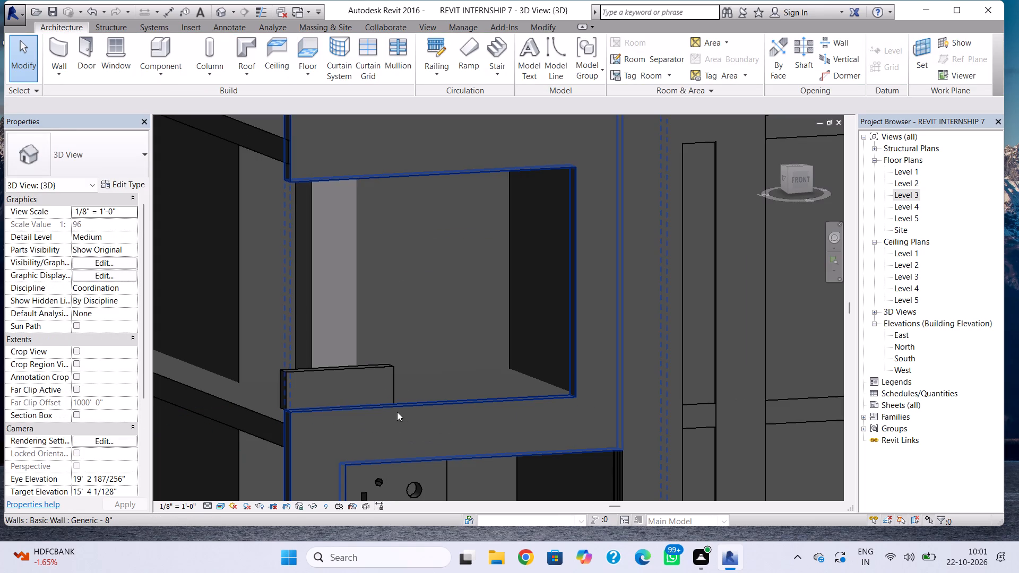
Shift the short Level 3 infill wall outward from the room until it lines up with the front facade wall beneath it.
shift+right_drag(397, 412, 369, 415)
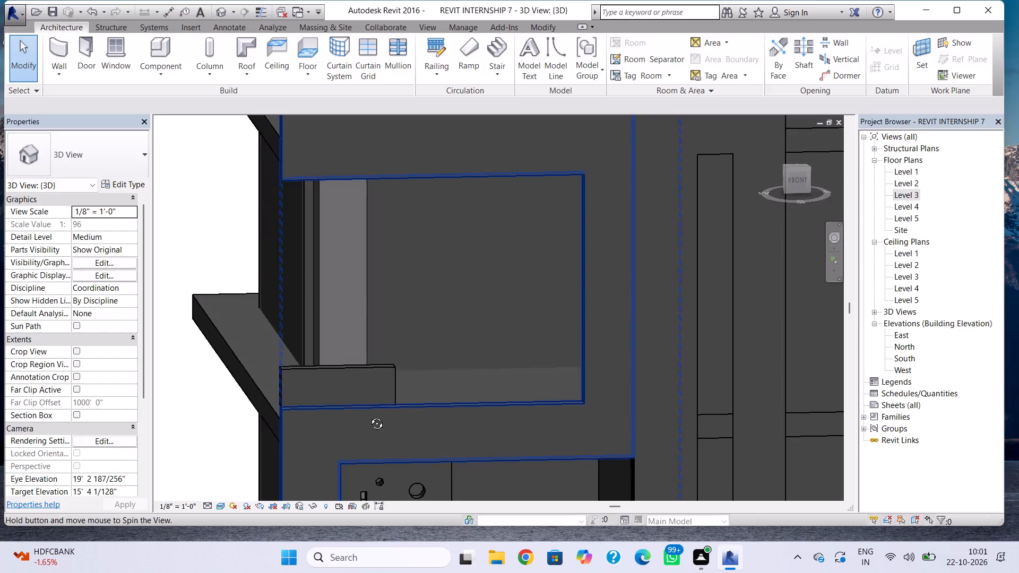
shift+right_drag(369, 415, 355, 461)
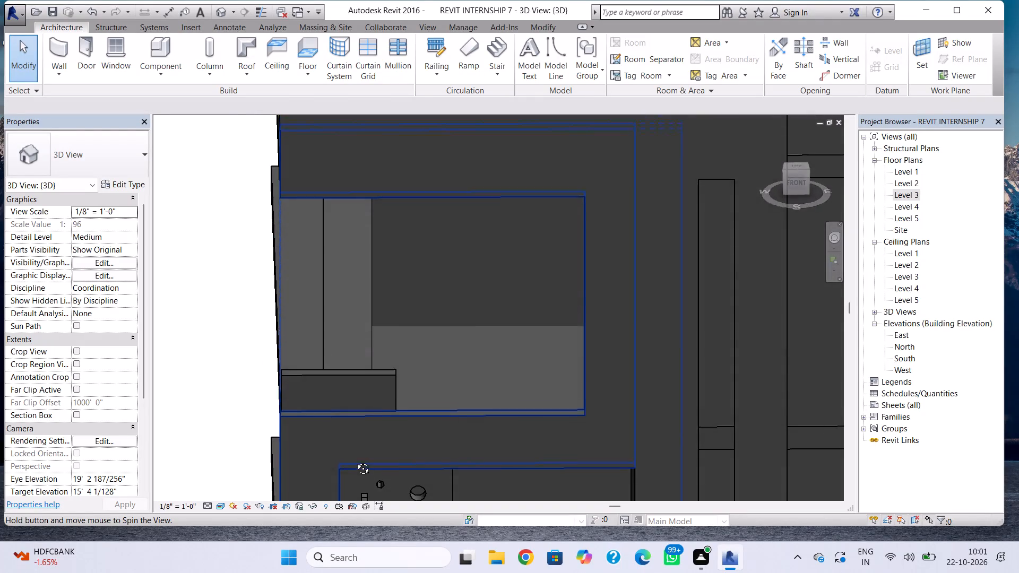
shift+right_drag(355, 461, 348, 492)
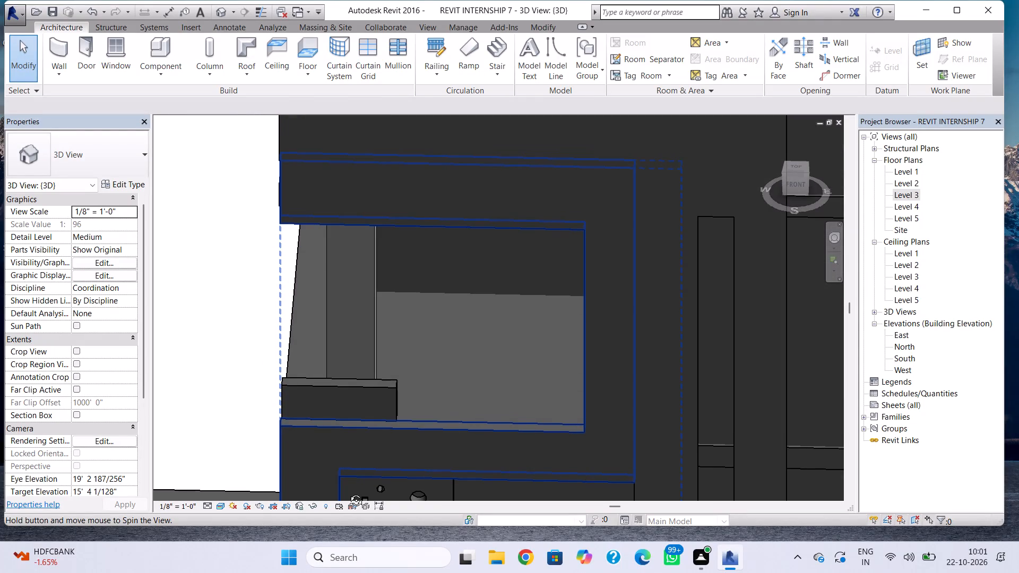
shift+right_drag(348, 492, 352, 492)
shift+right_drag(360, 480, 549, 466)
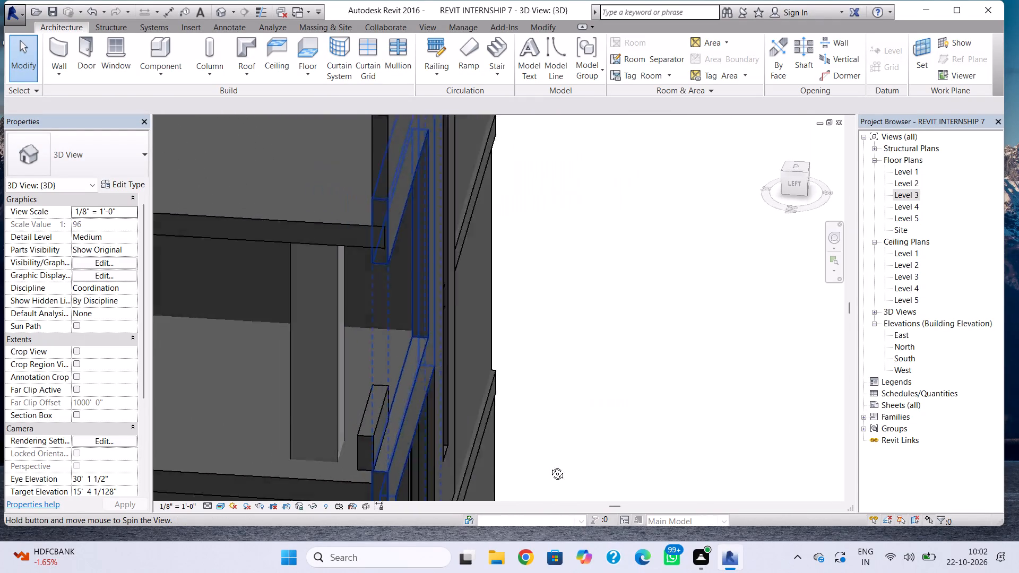
shift+right_drag(549, 466, 552, 464)
click(376, 444)
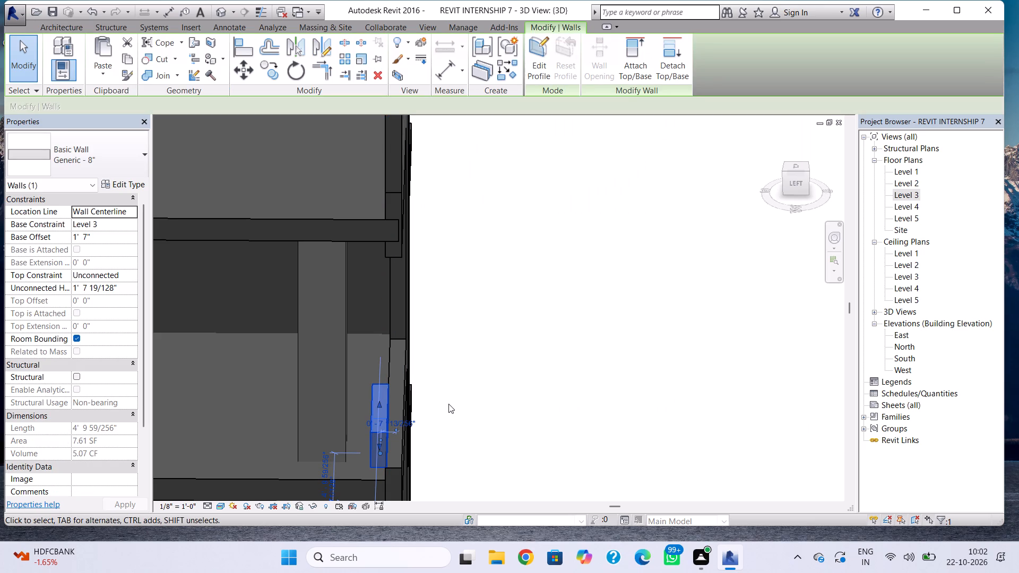
key(Right)
key(Right)
key(Right)
key(Right)
key(Right)
key(Right)
key(Right)
key(Right)
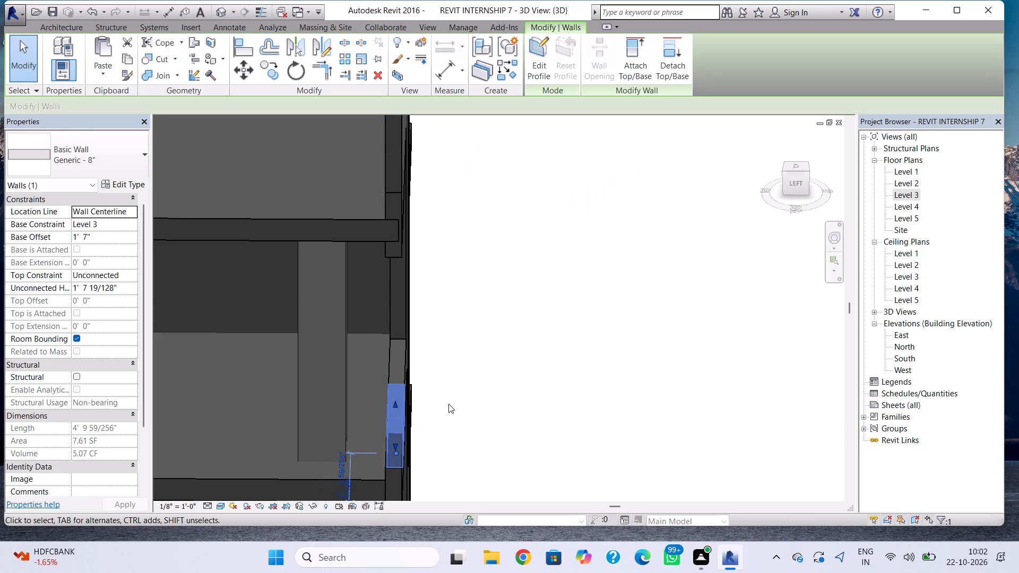
key(Left)
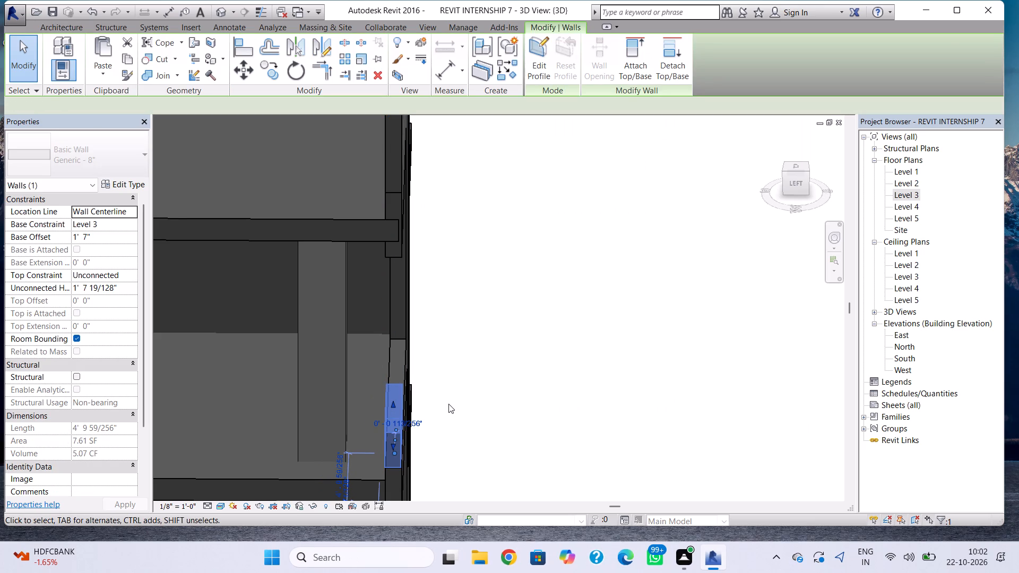
key(Escape)
Check the repositioned Level 3 infill wall against the facade and dismiss the blank pop-up covering the model.
shift+right_drag(492, 411, 390, 385)
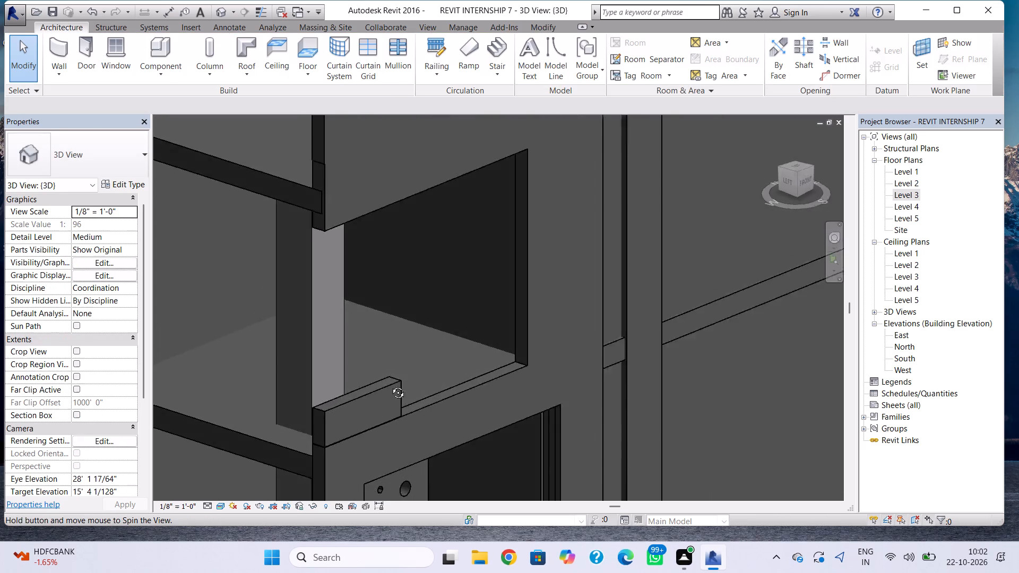
shift+right_drag(390, 385, 309, 365)
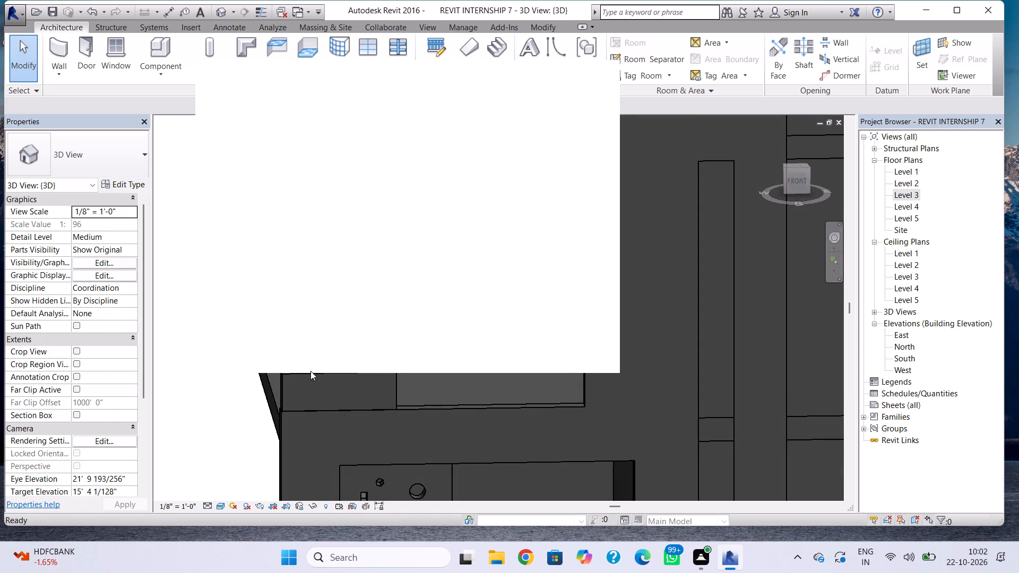
shift+right_drag(307, 419, 362, 472)
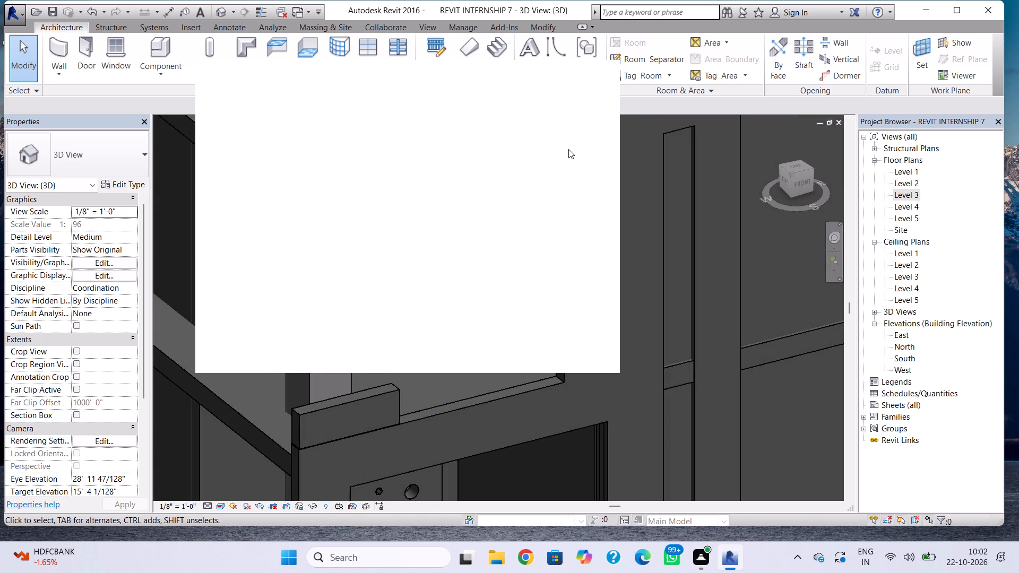
click(597, 82)
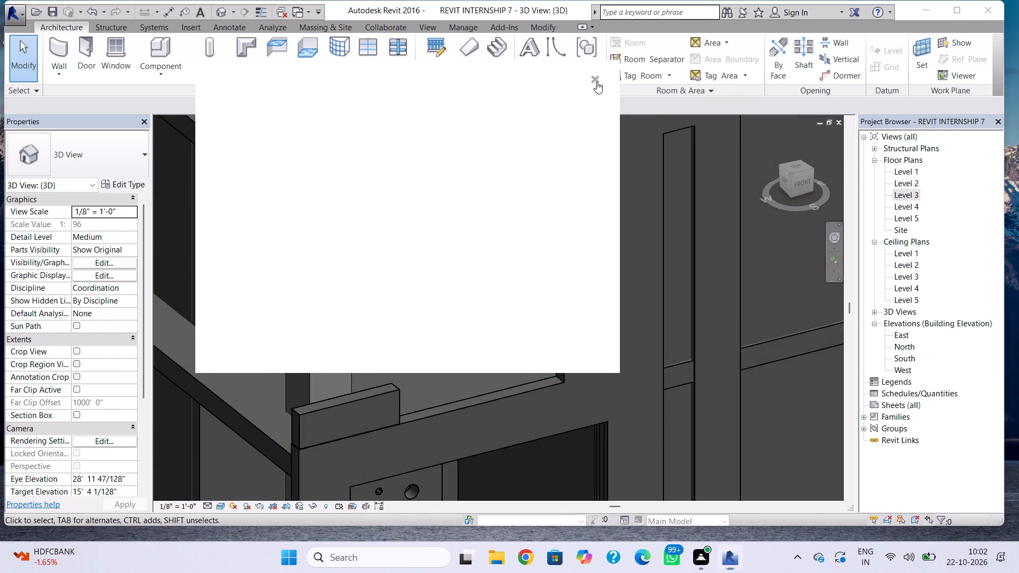
shift+right_drag(437, 377, 511, 416)
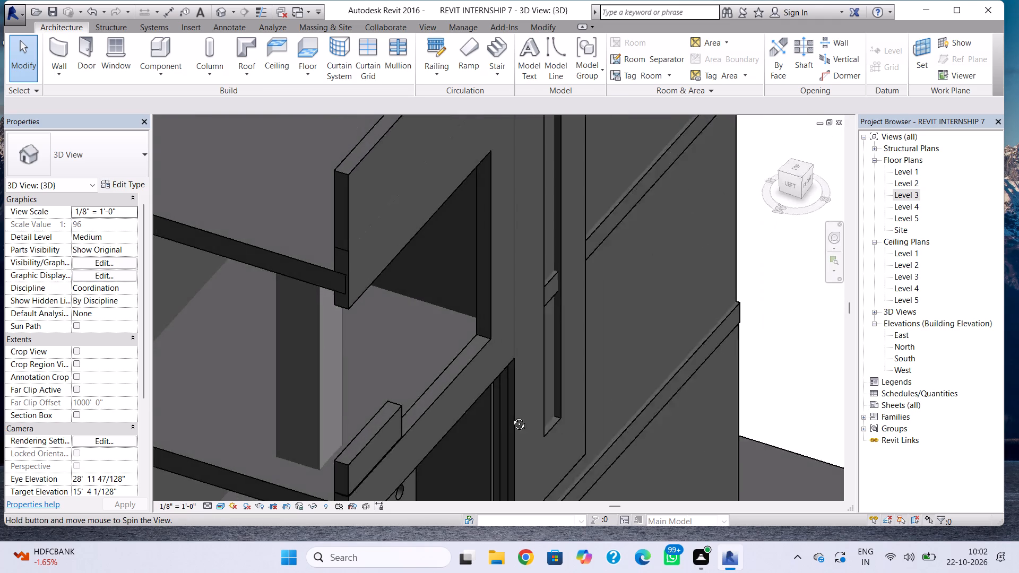
Raise the top of the low Level 3 infill wall to an unconnected height of about 2'-4 3/4".
shift+right_drag(511, 416, 385, 340)
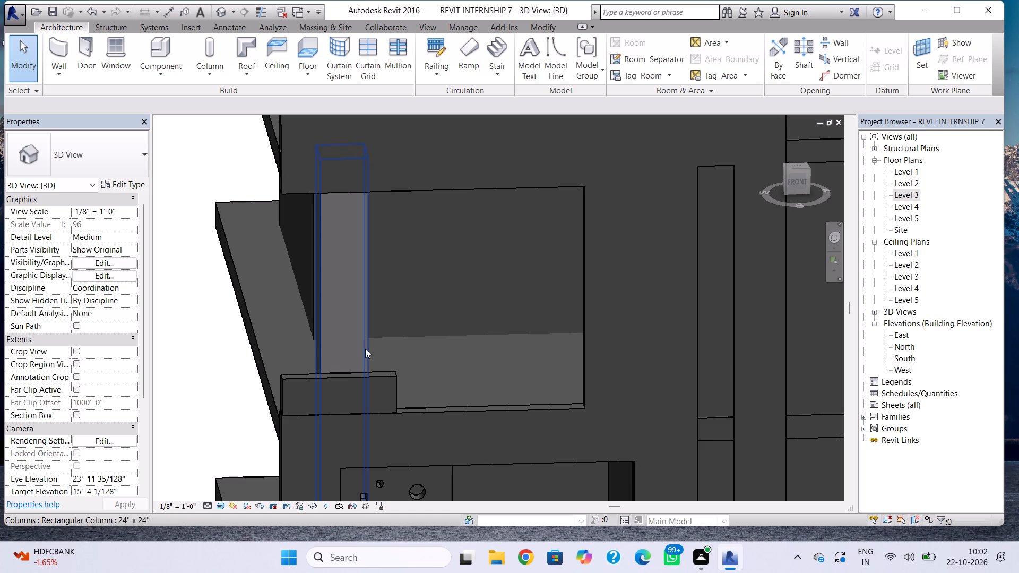
click(358, 374)
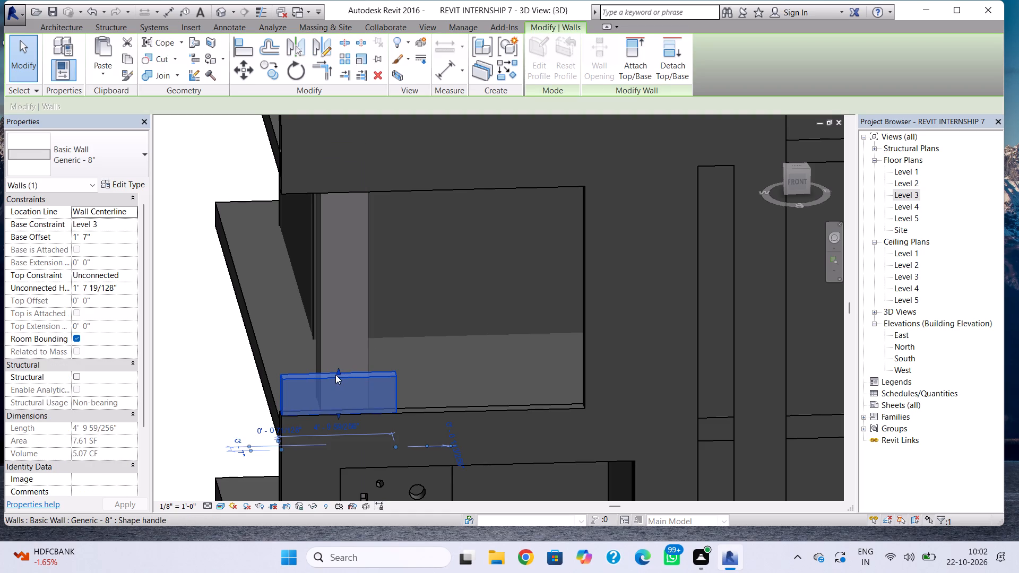
drag(335, 371, 337, 357)
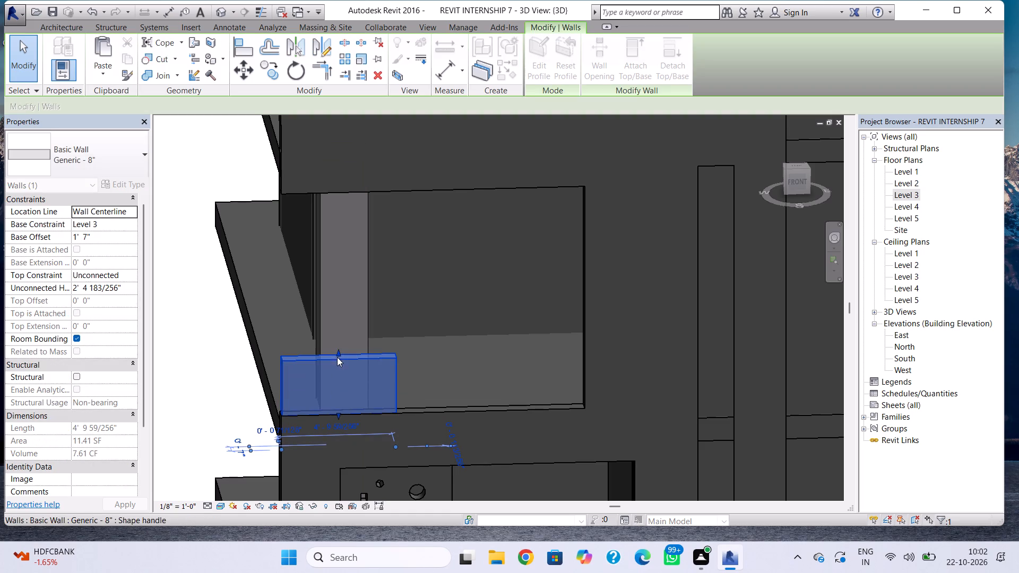
key(Escape)
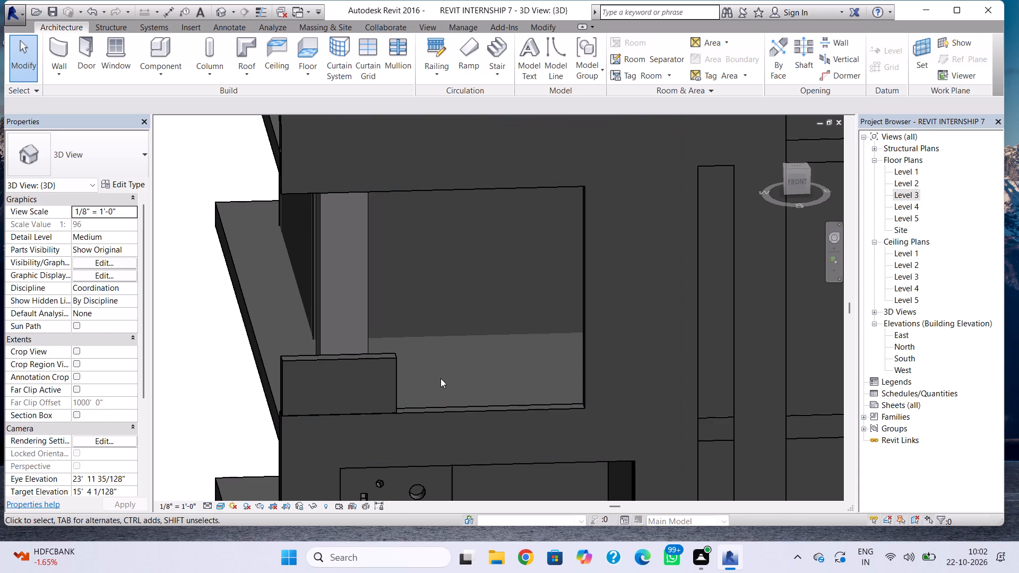
On the Level 3 plan, draw a Generic - 8" wall about 4'-9" long and 4'-0" high along the low infill wall's inner side.
shift+right_drag(472, 375, 649, 416)
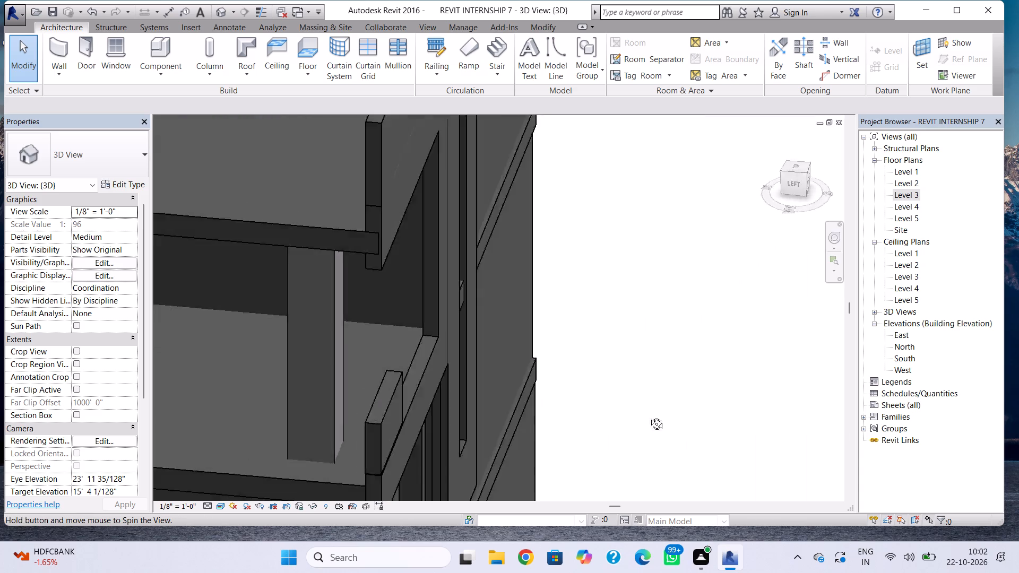
shift+right_drag(649, 416, 520, 420)
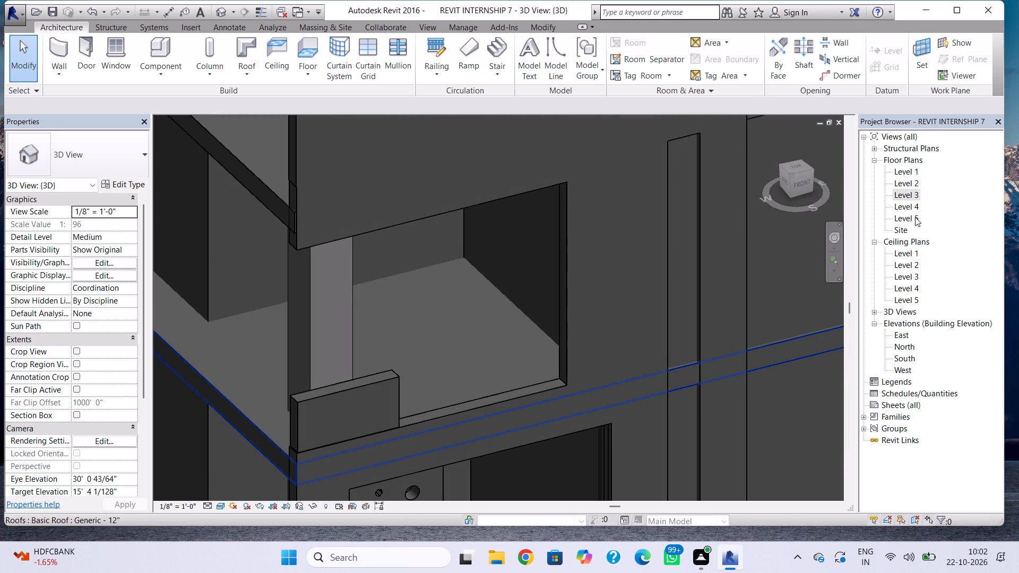
double_click(912, 195)
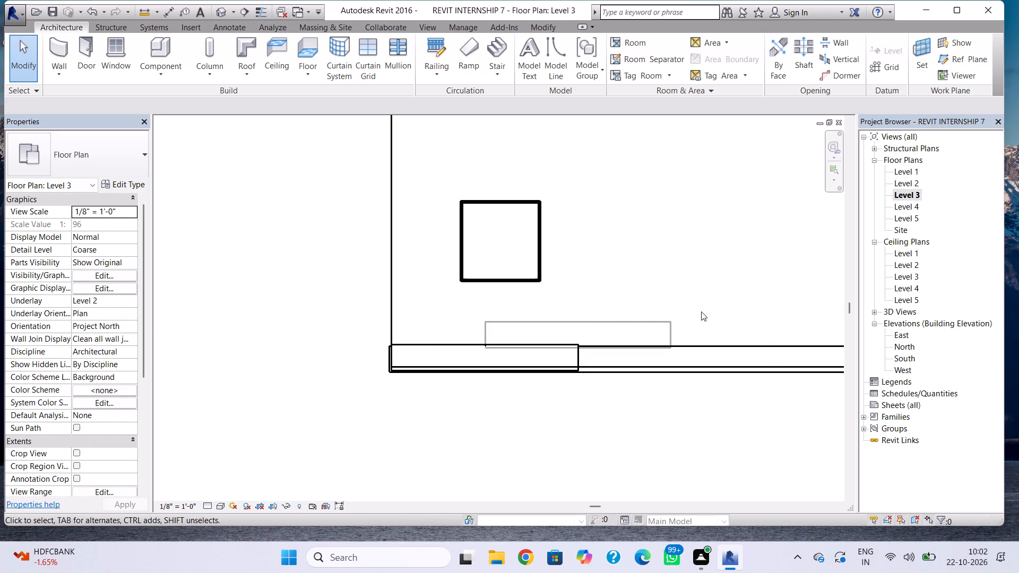
click(64, 51)
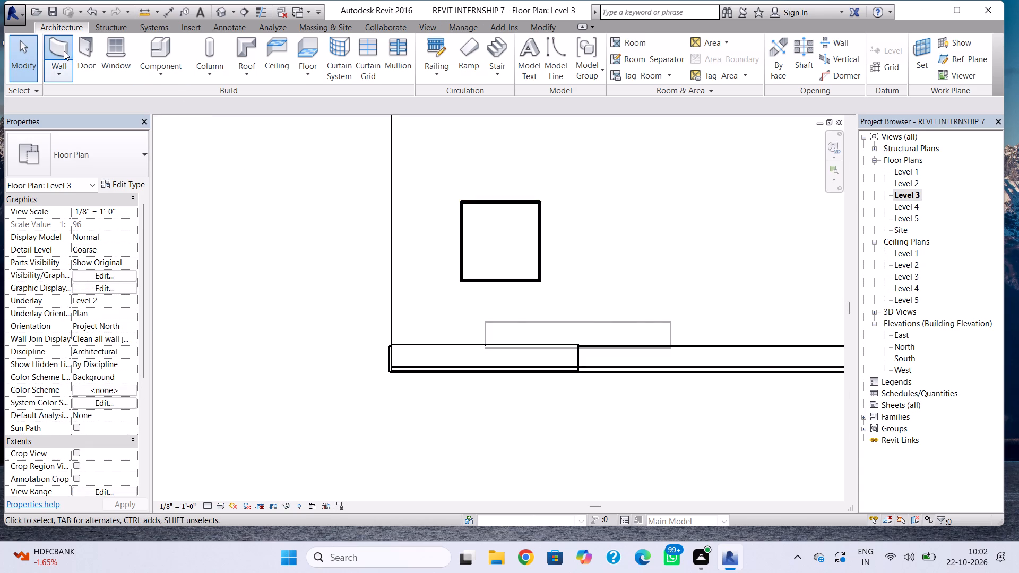
click(392, 331)
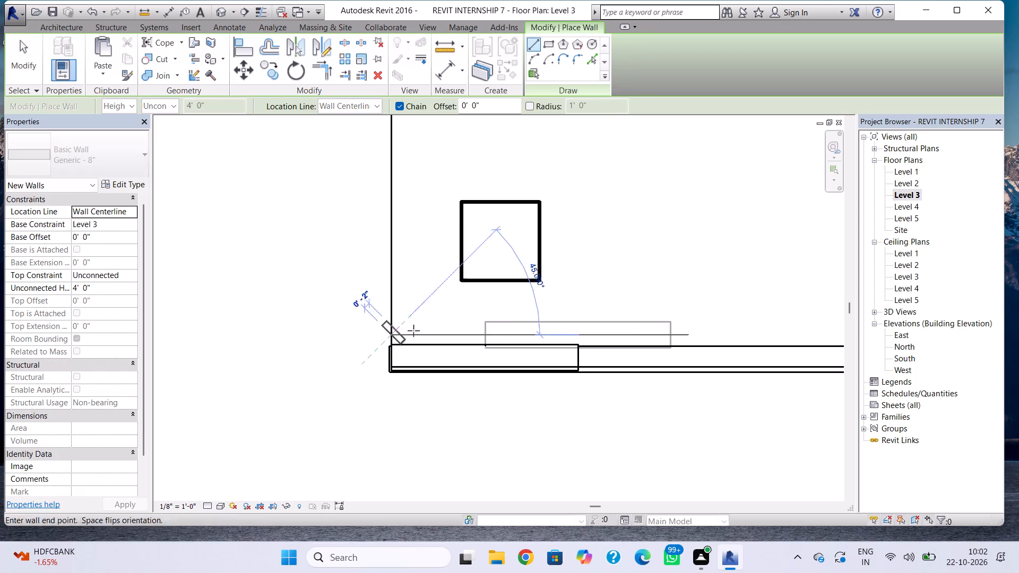
click(573, 329)
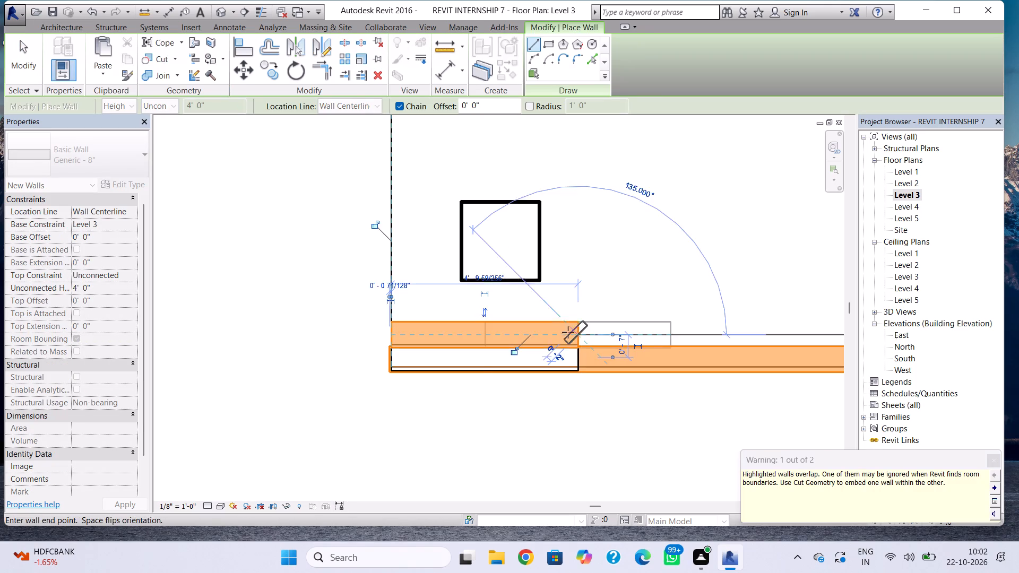
key(Escape)
key(Escape)
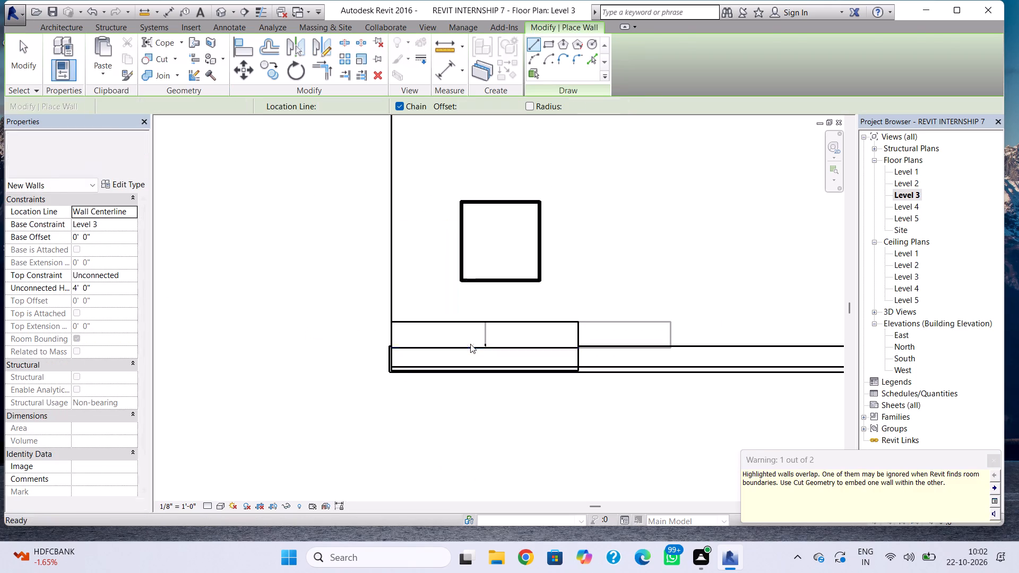
click(470, 322)
In the 3D view, raise the new inner wall's top to the opening's head, an unconnected height of 11'-3".
click(218, 9)
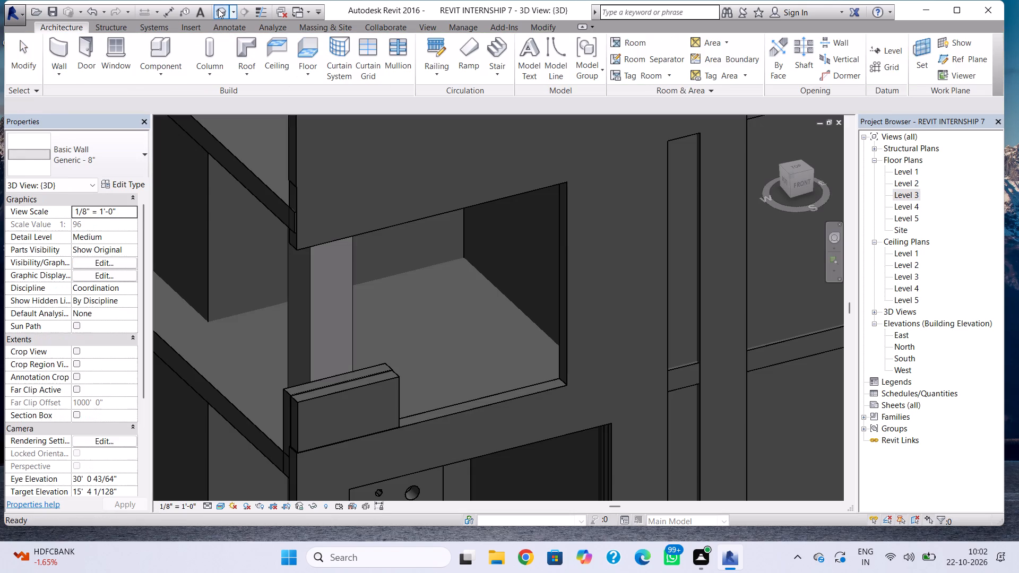
click(330, 375)
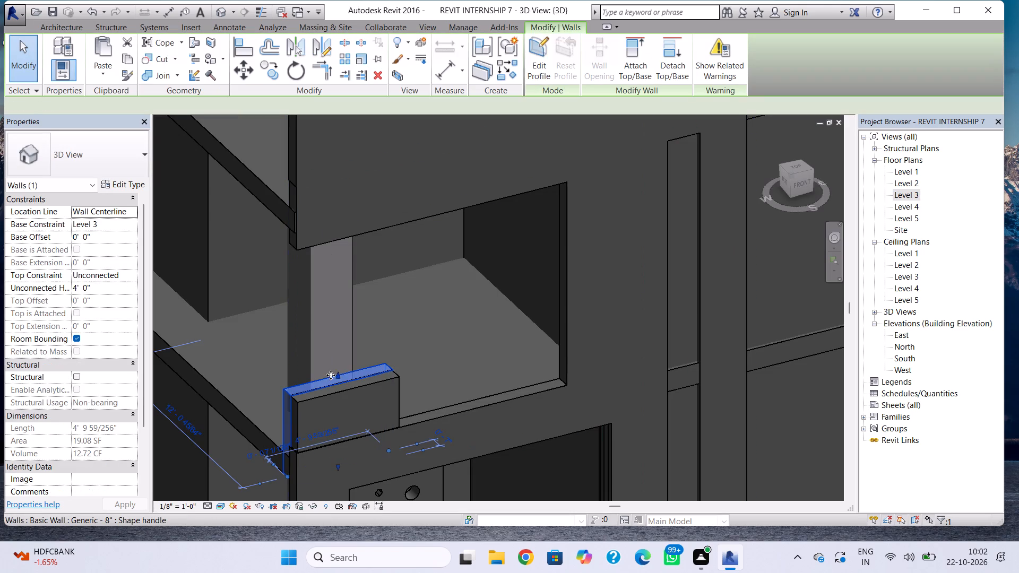
drag(339, 375, 359, 236)
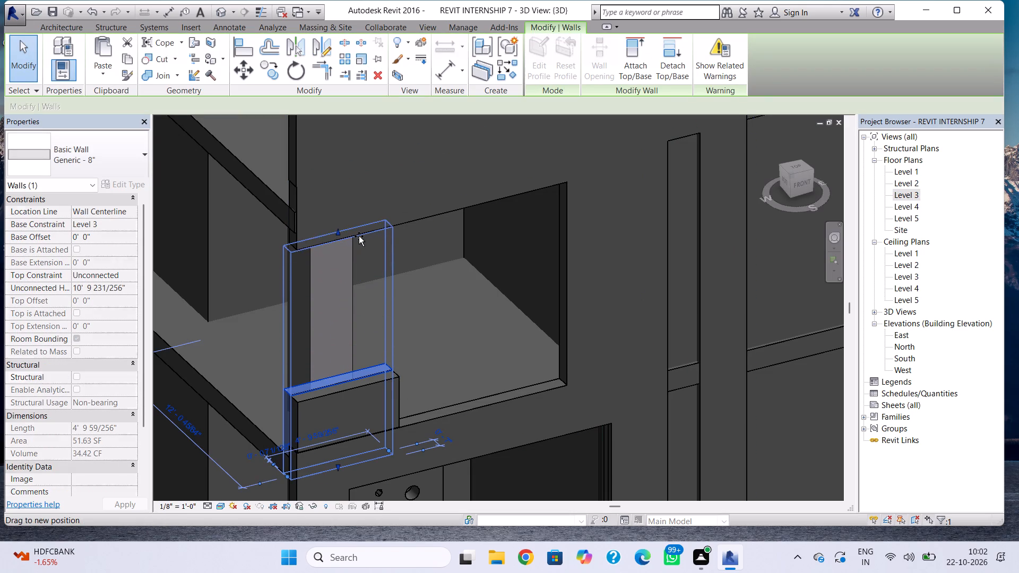
drag(359, 236, 359, 235)
shift+right_drag(459, 332, 396, 190)
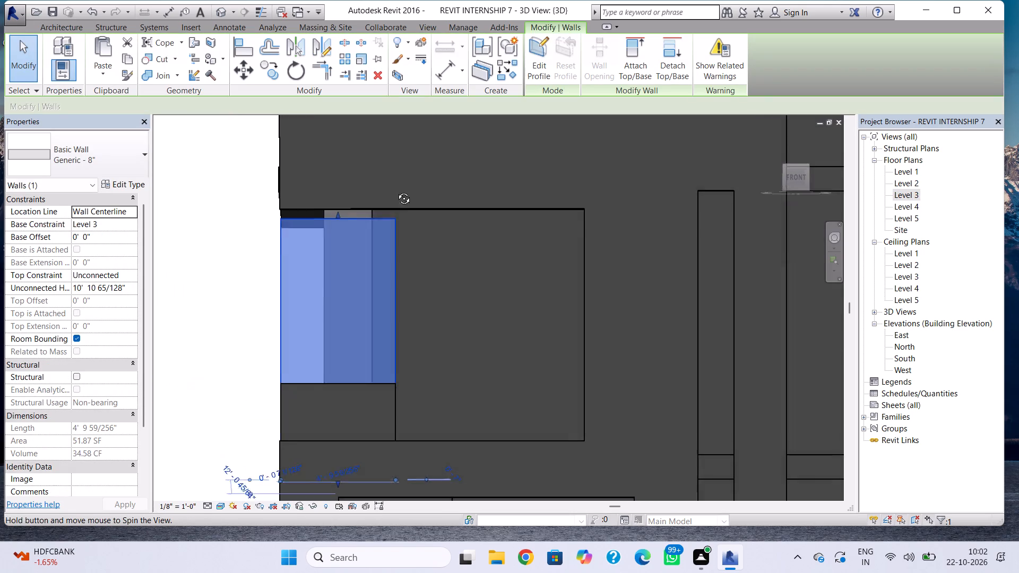
shift+right_drag(396, 190, 394, 163)
shift+right_drag(402, 279, 410, 318)
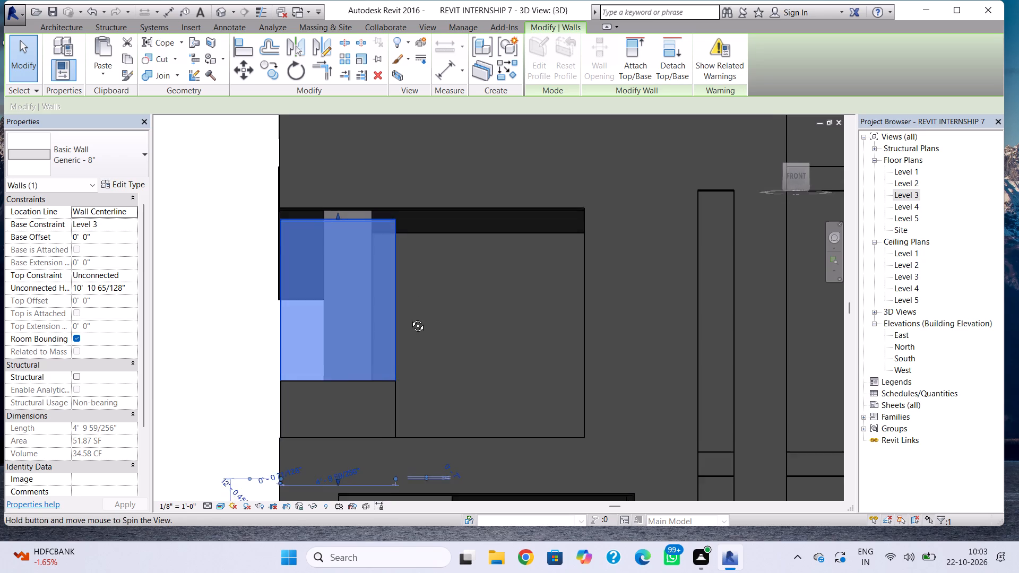
shift+right_drag(410, 318, 411, 331)
drag(341, 214, 341, 205)
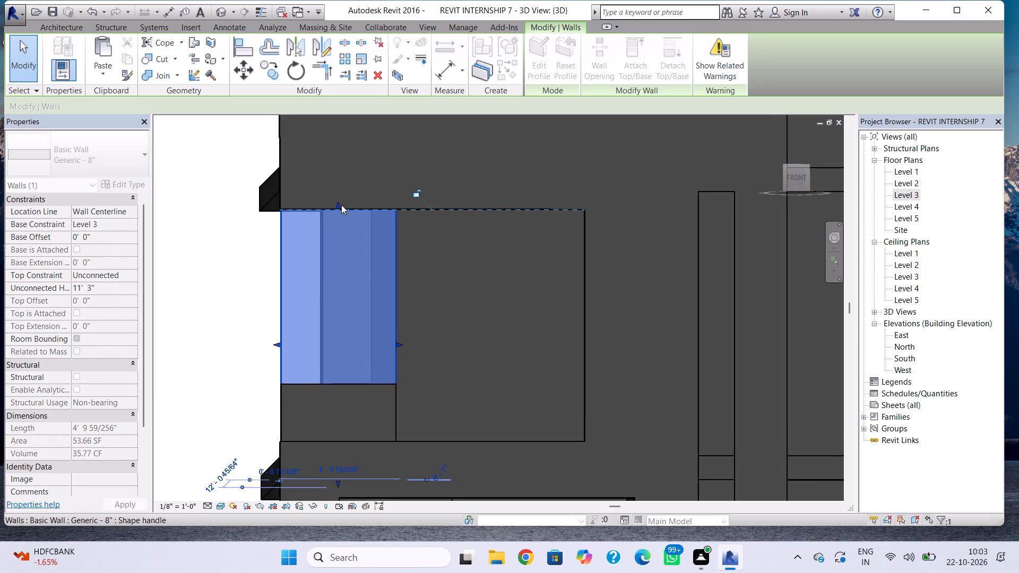
key(Escape)
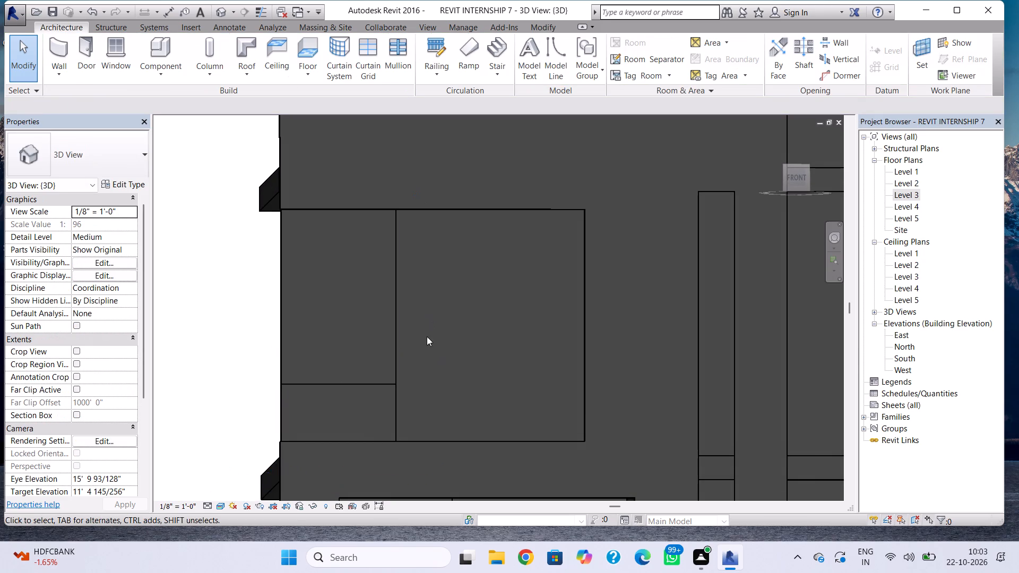
Place a vertical wall reveal on the new full-height inner wall, close to the building's corner.
shift+right_drag(468, 366, 540, 440)
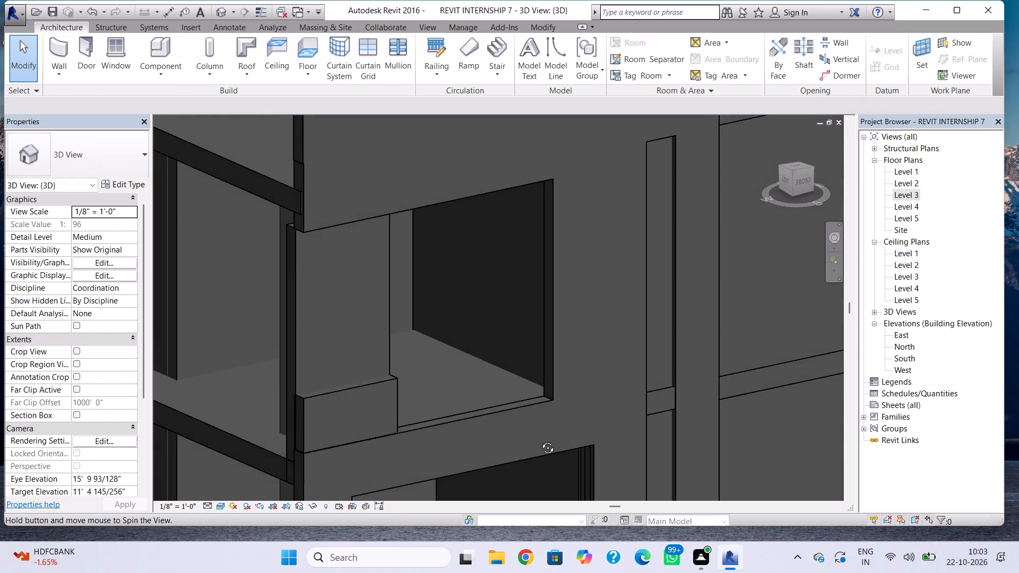
shift+right_drag(540, 440, 489, 423)
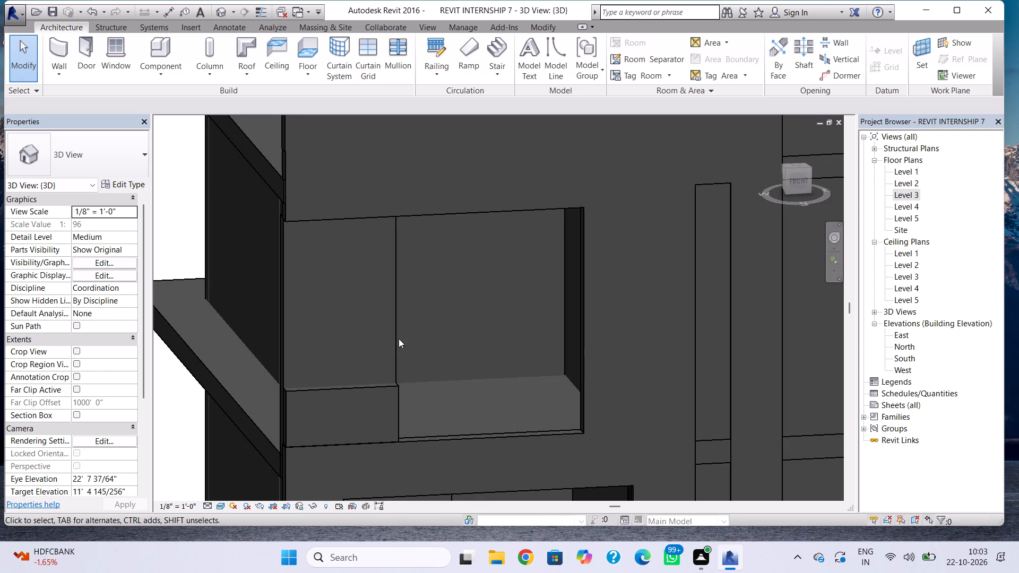
click(70, 77)
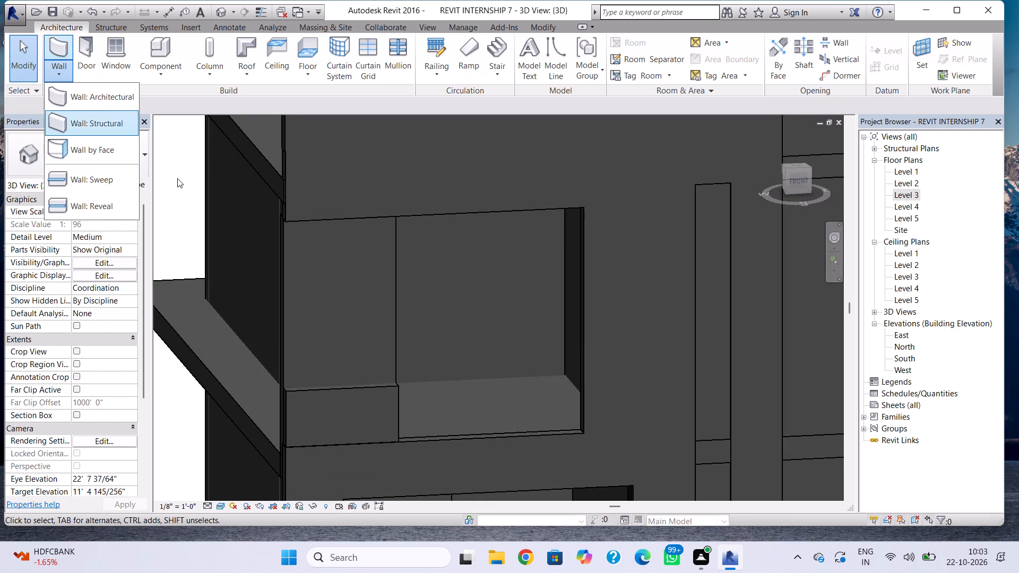
click(93, 210)
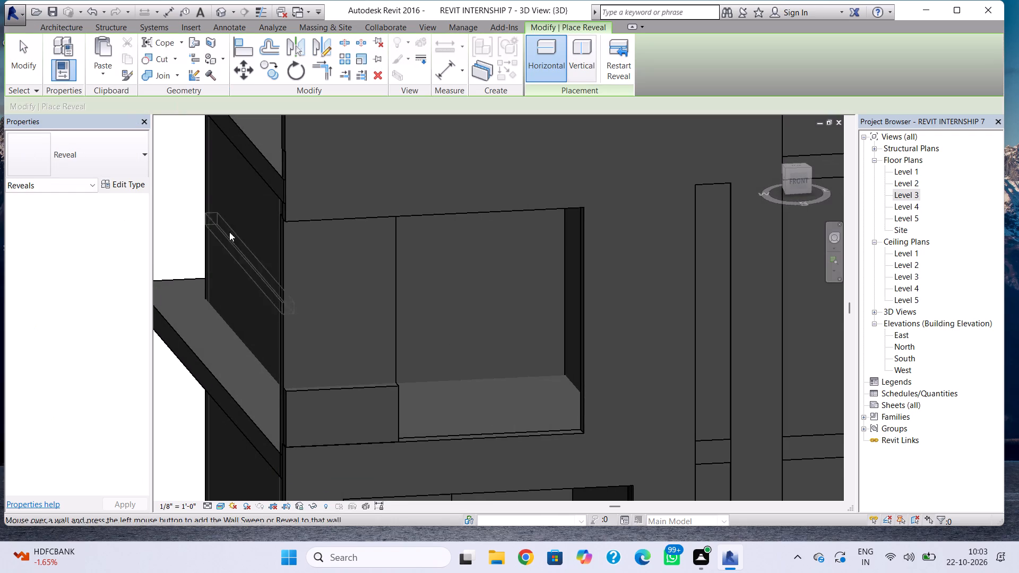
click(585, 56)
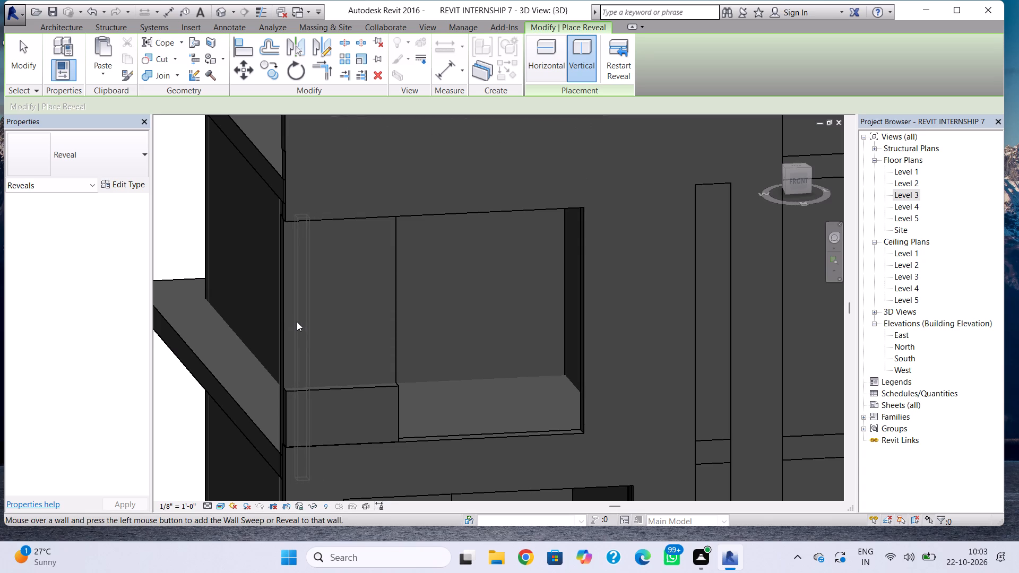
click(297, 322)
click(332, 337)
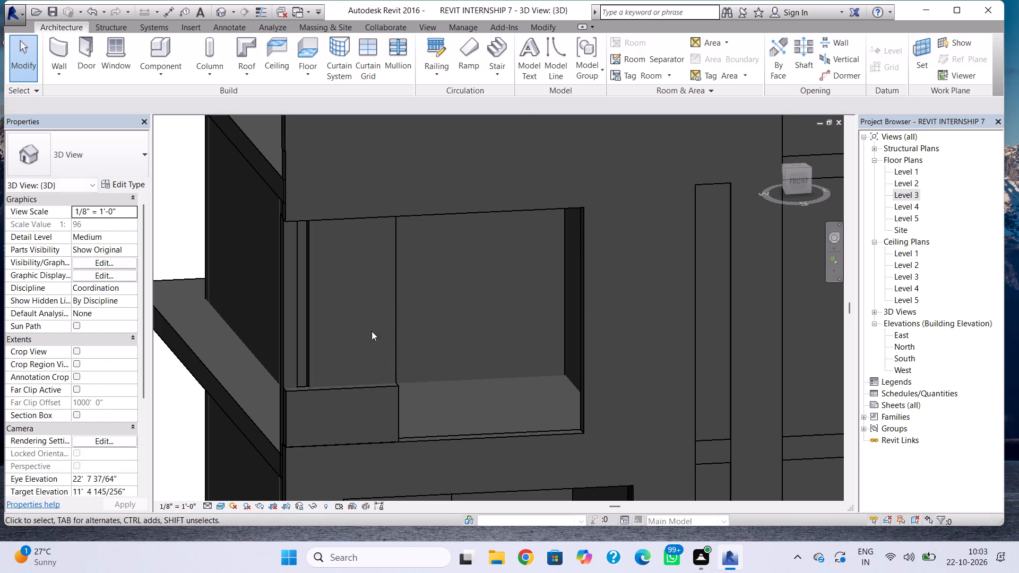
Place a second vertical reveal on the inner wall, a short gap from the first one and farther from the corner.
click(74, 79)
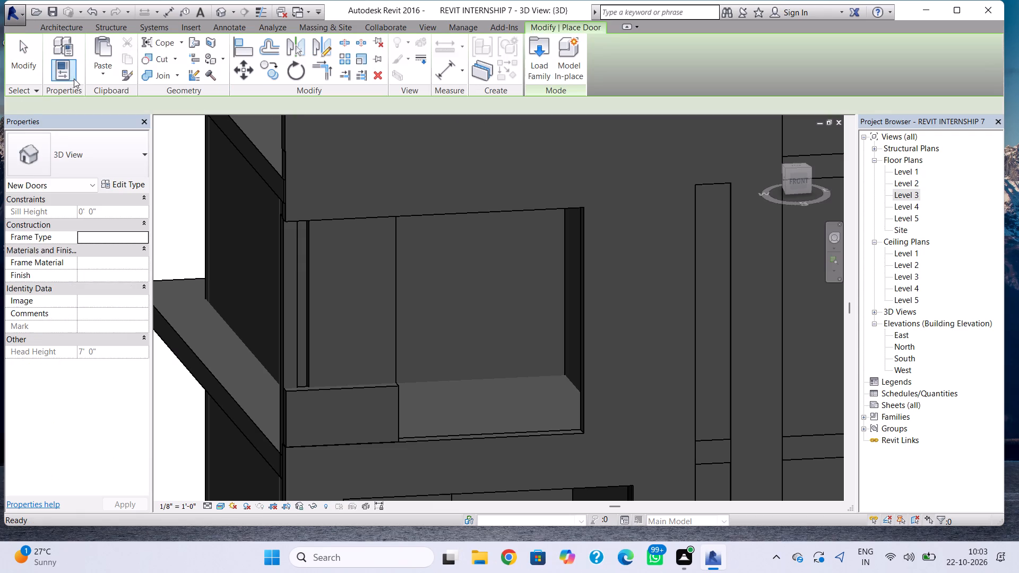
click(62, 21)
click(63, 32)
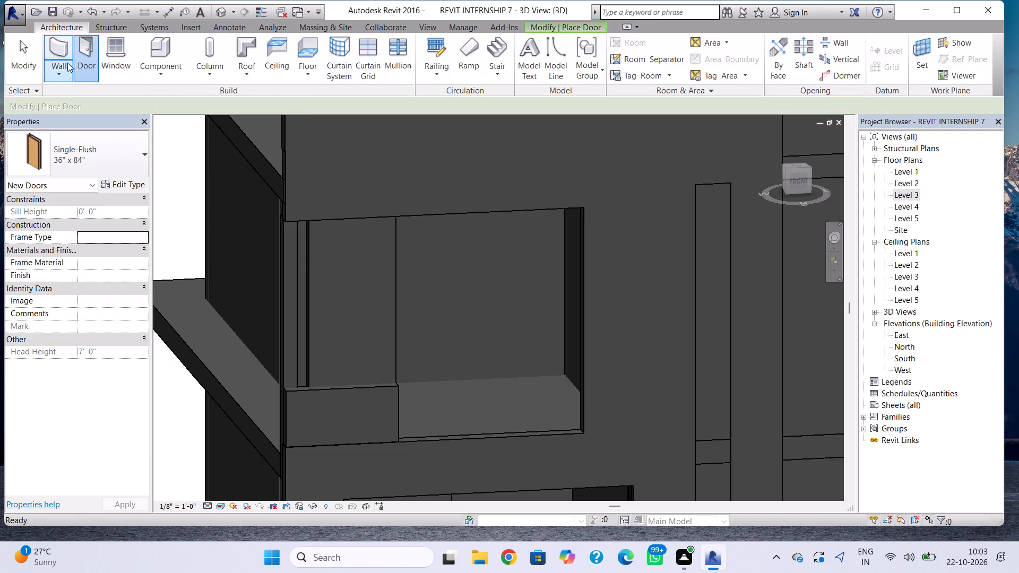
click(62, 70)
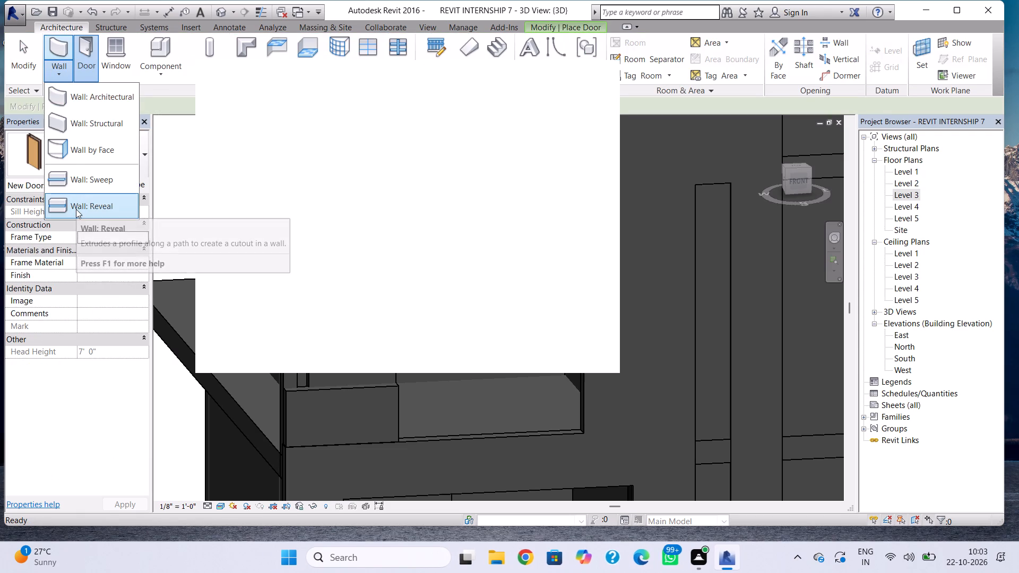
click(77, 209)
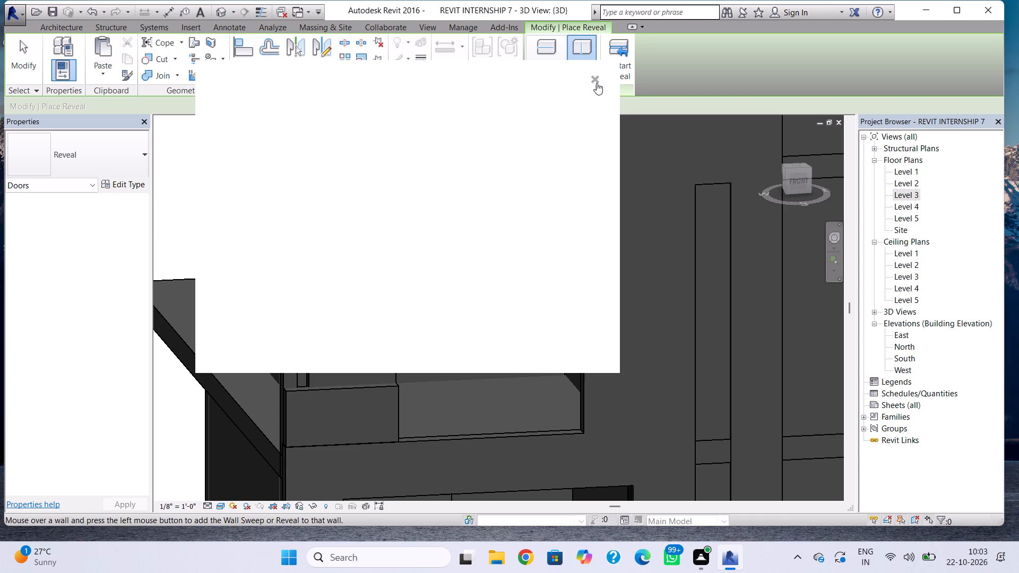
click(597, 83)
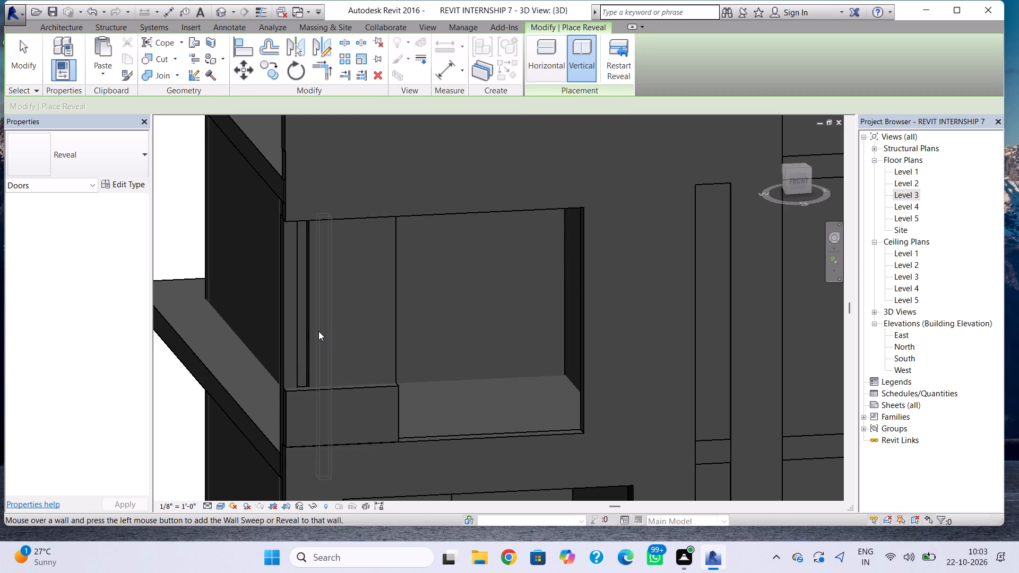
click(318, 331)
click(372, 336)
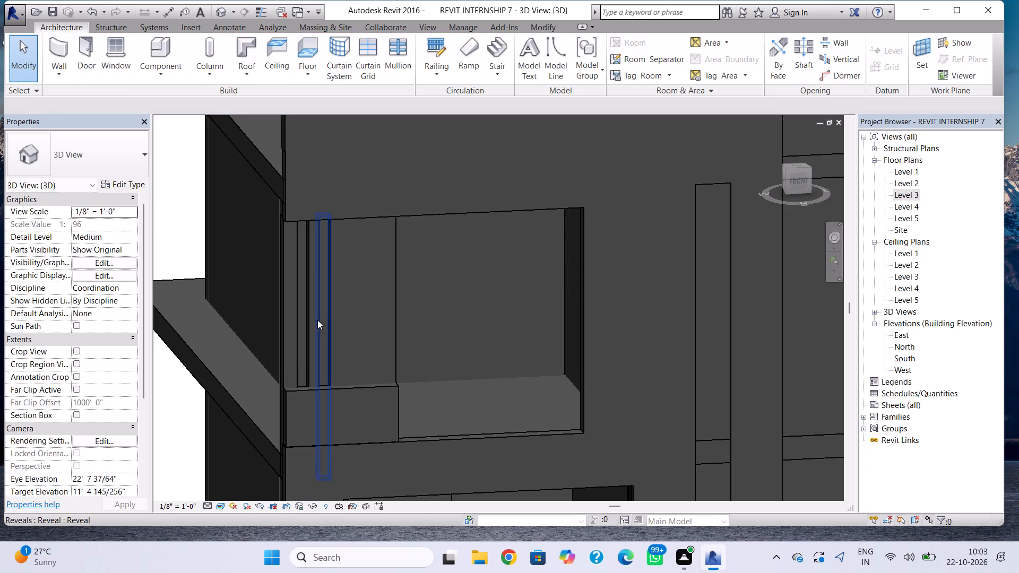
Place a third vertical reveal on the inner wall, spaced beyond the second one toward the open part of the opening.
click(60, 74)
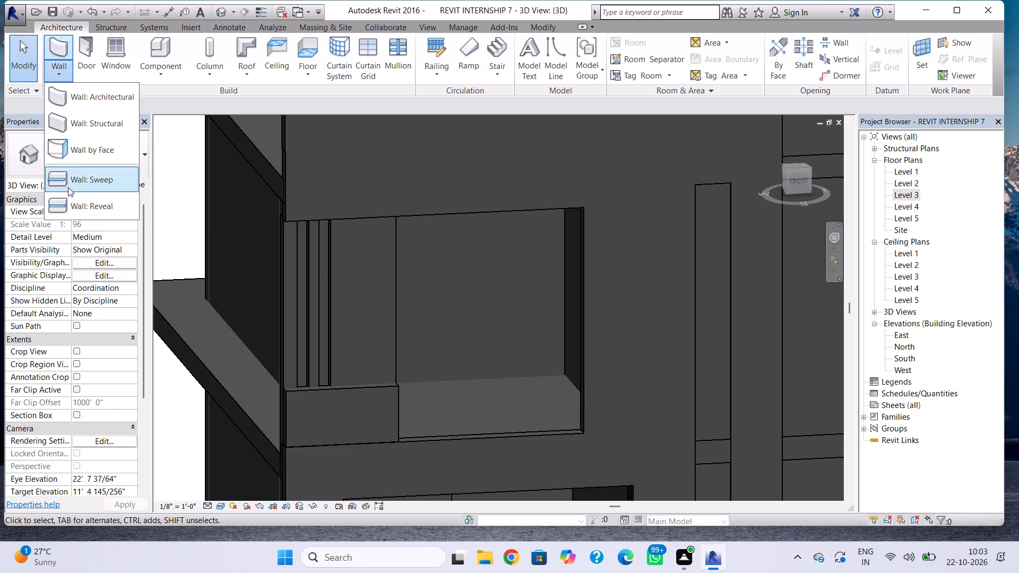
click(69, 202)
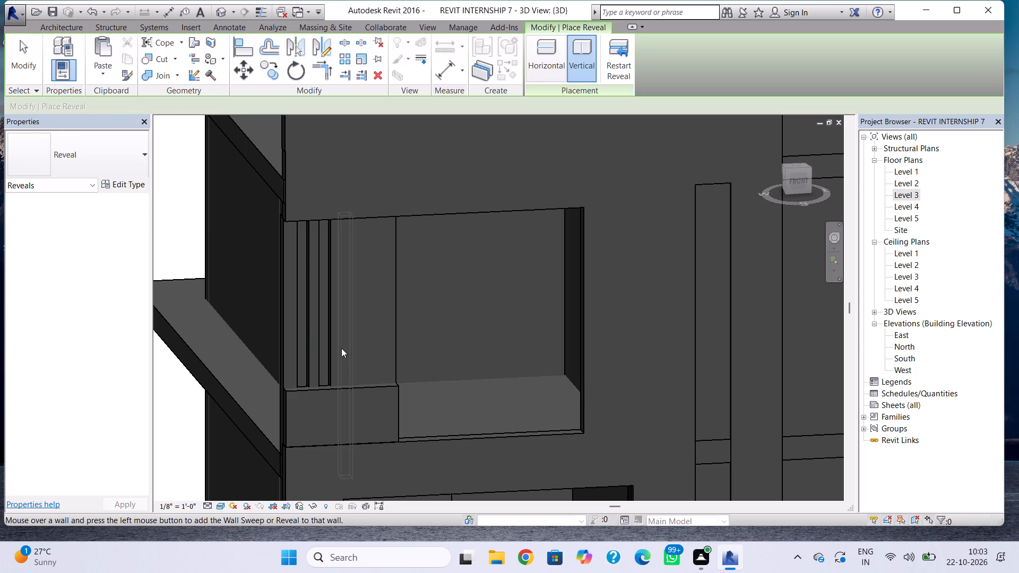
click(341, 348)
click(278, 256)
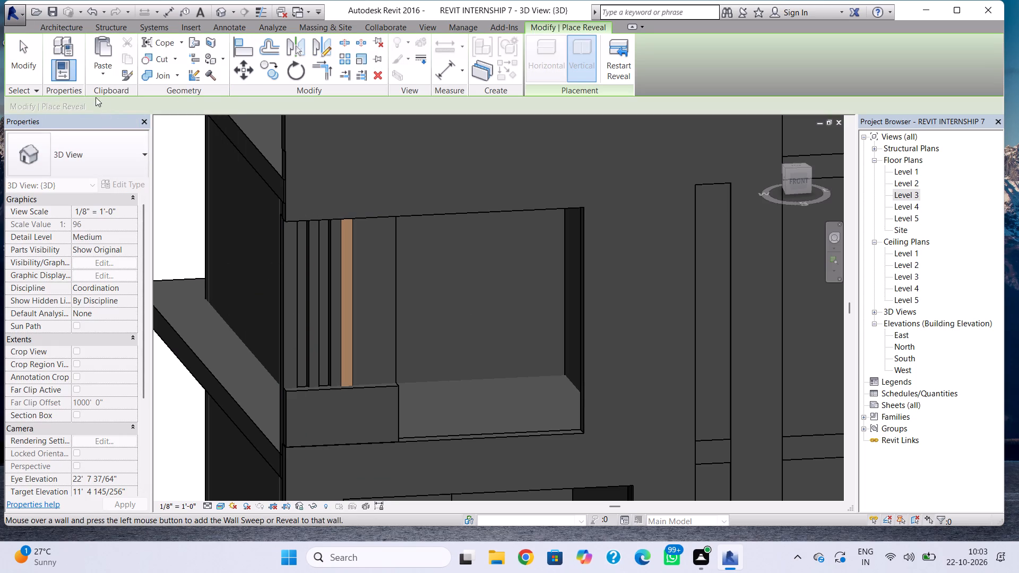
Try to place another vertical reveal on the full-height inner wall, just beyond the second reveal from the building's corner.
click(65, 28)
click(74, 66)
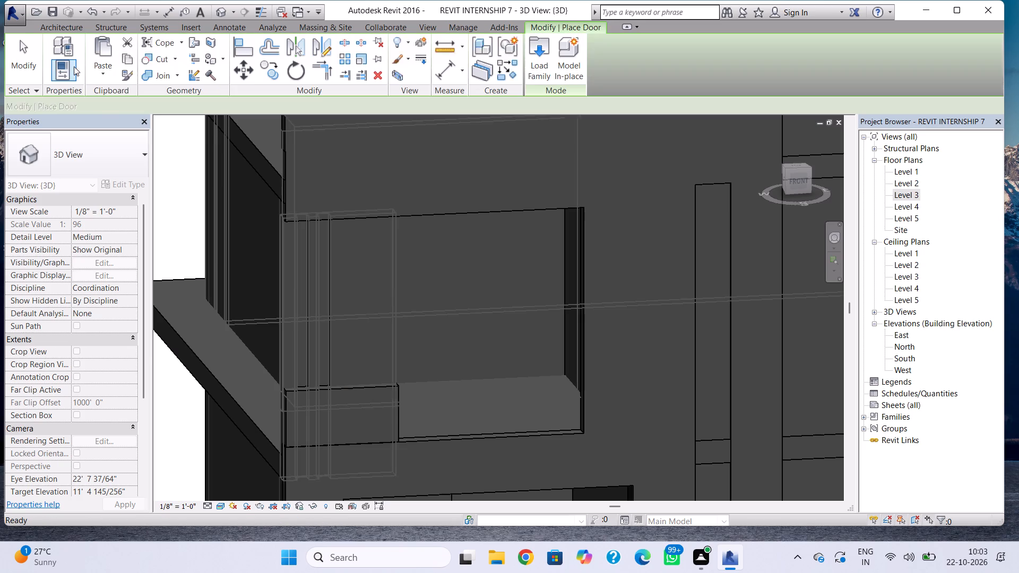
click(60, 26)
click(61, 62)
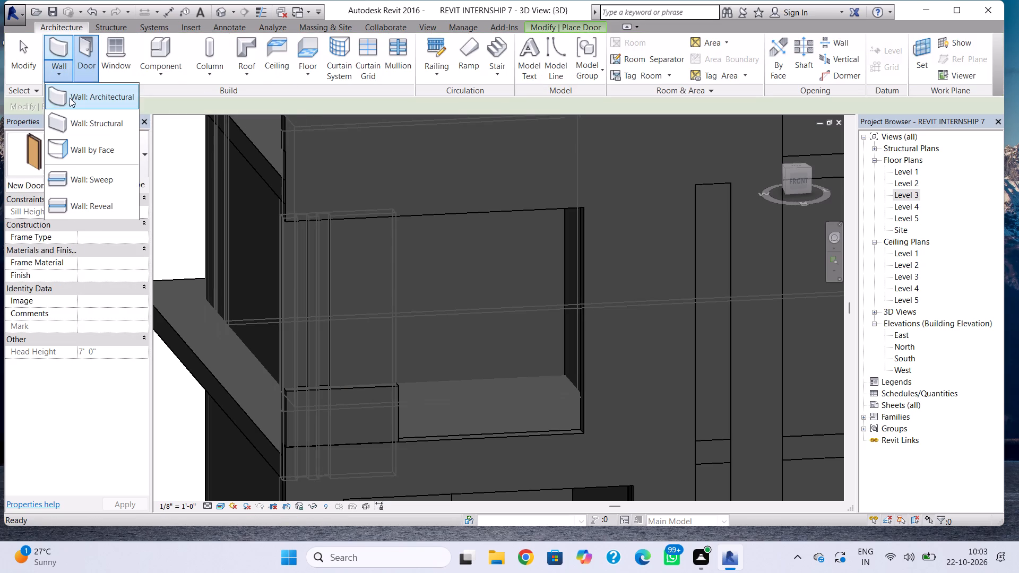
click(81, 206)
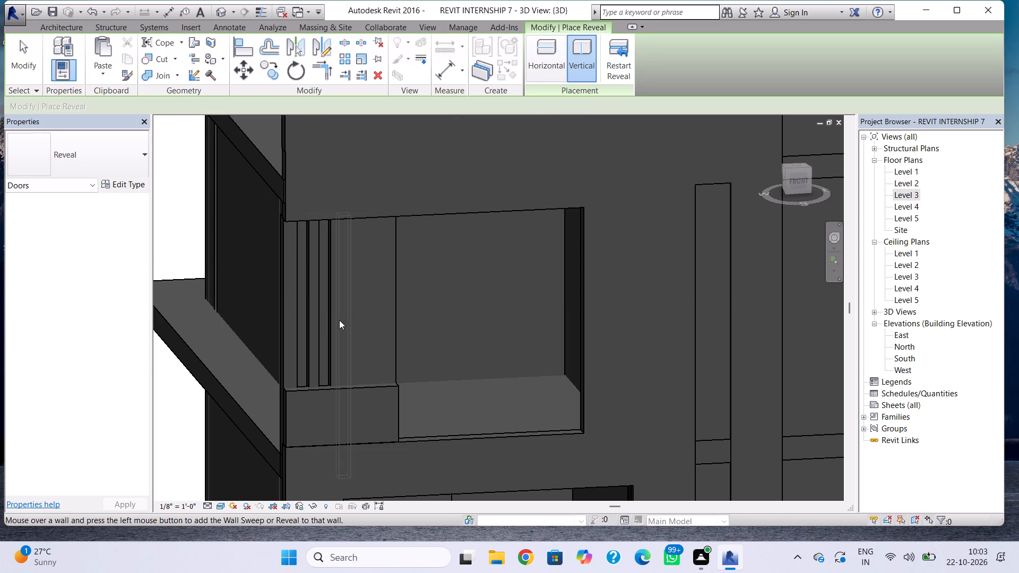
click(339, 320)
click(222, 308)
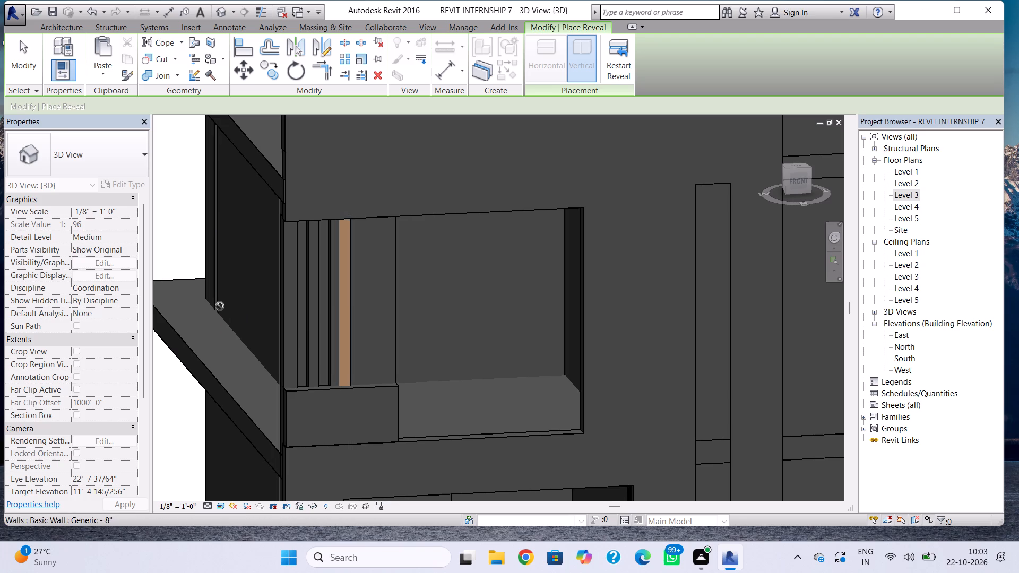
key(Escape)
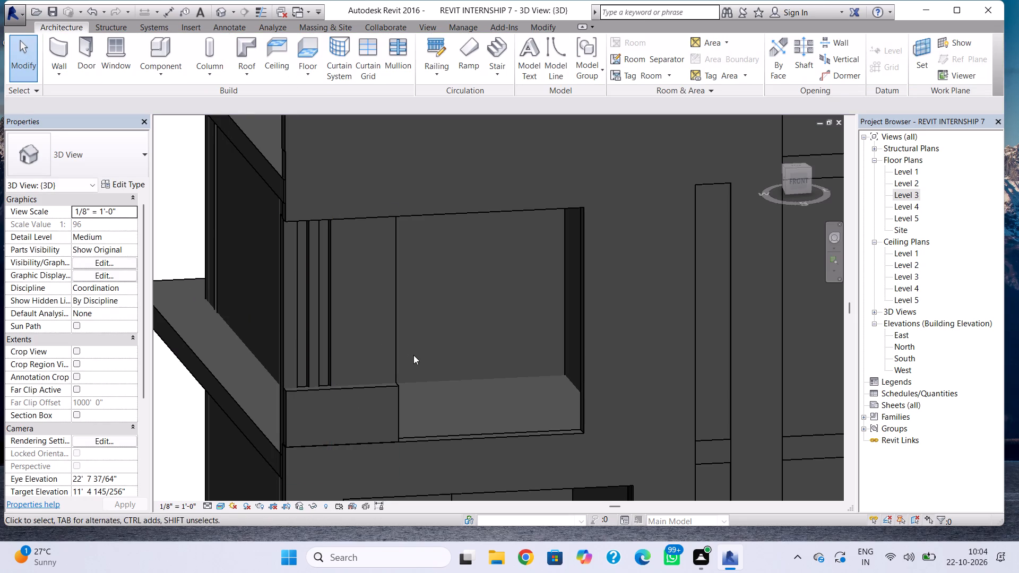
Place a vertical reveal on the inner wall near its free end, beside the open part of the opening.
shift+right_drag(409, 347, 374, 365)
click(58, 62)
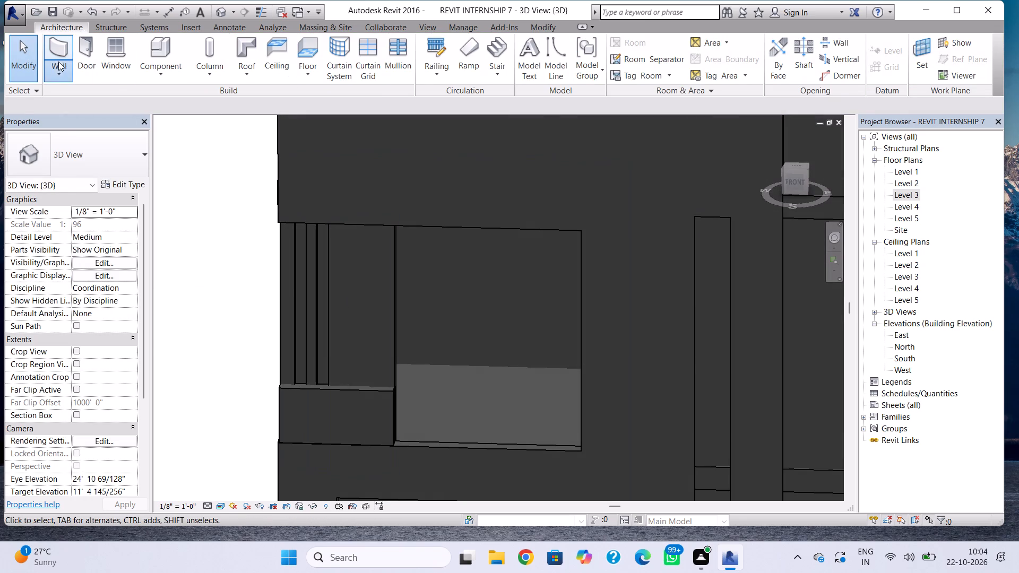
click(62, 198)
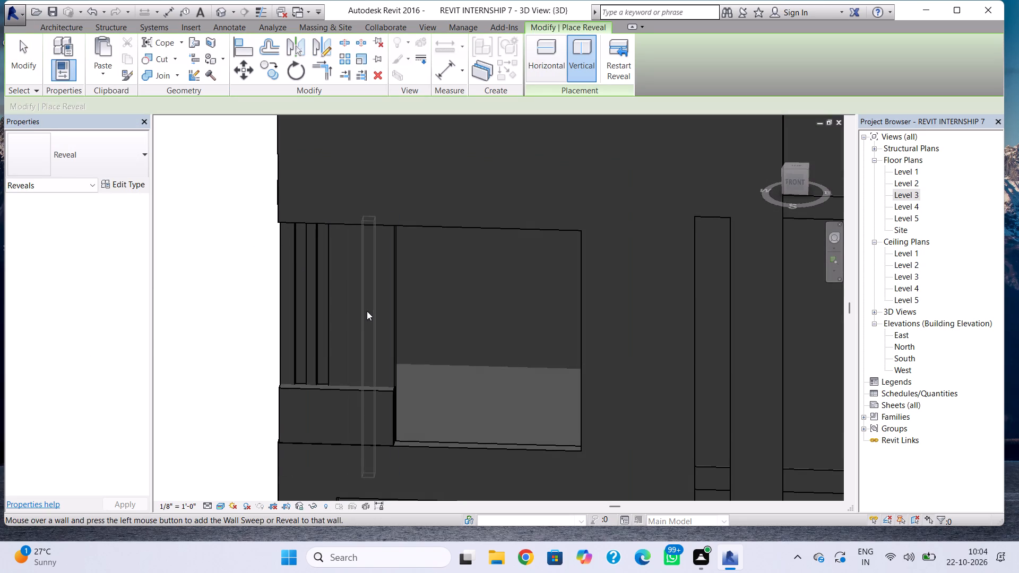
click(372, 314)
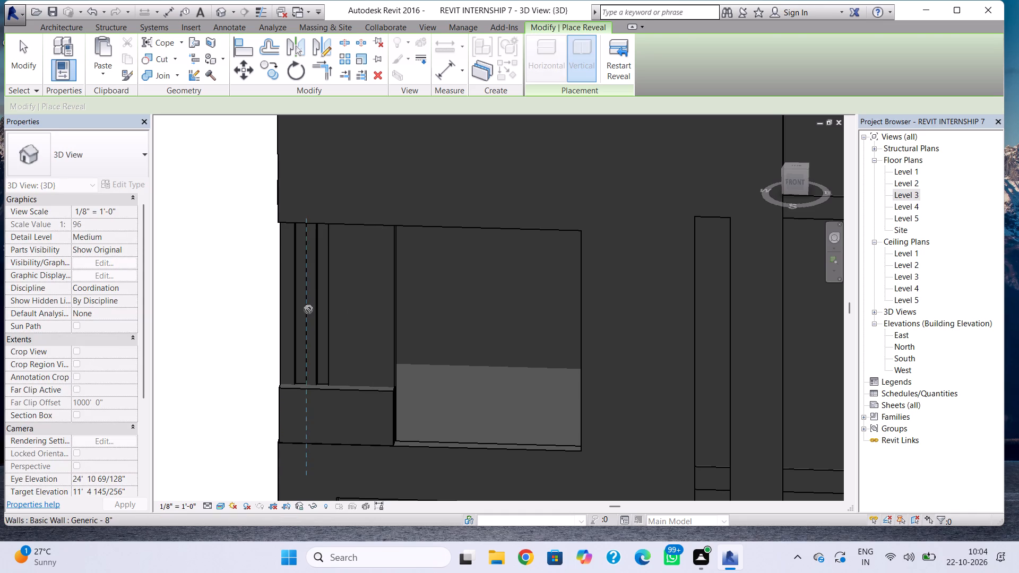
click(347, 312)
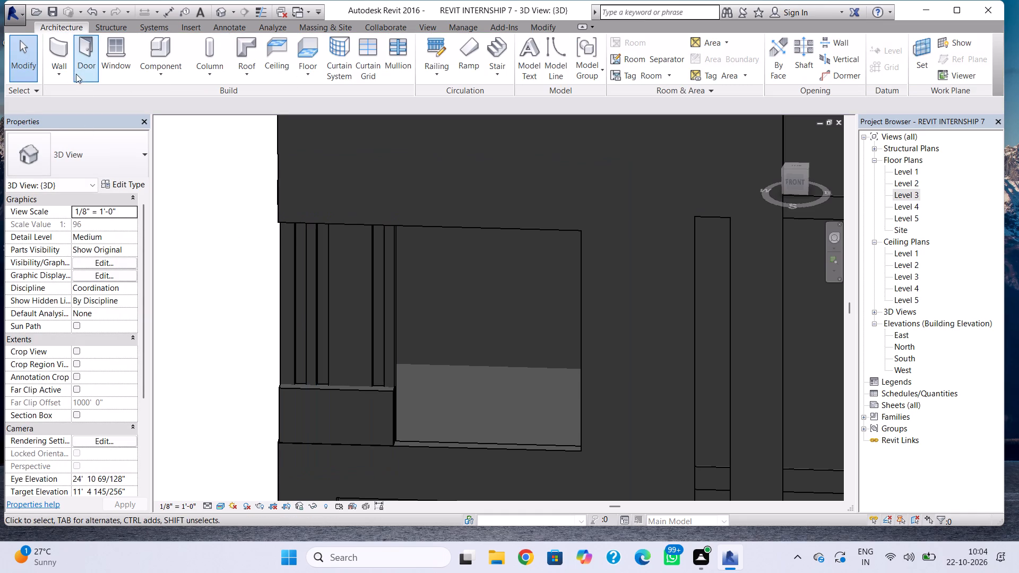
Place another vertical reveal on the inner wall, a short gap from the free-end reveal toward the building's corner.
click(65, 71)
click(96, 205)
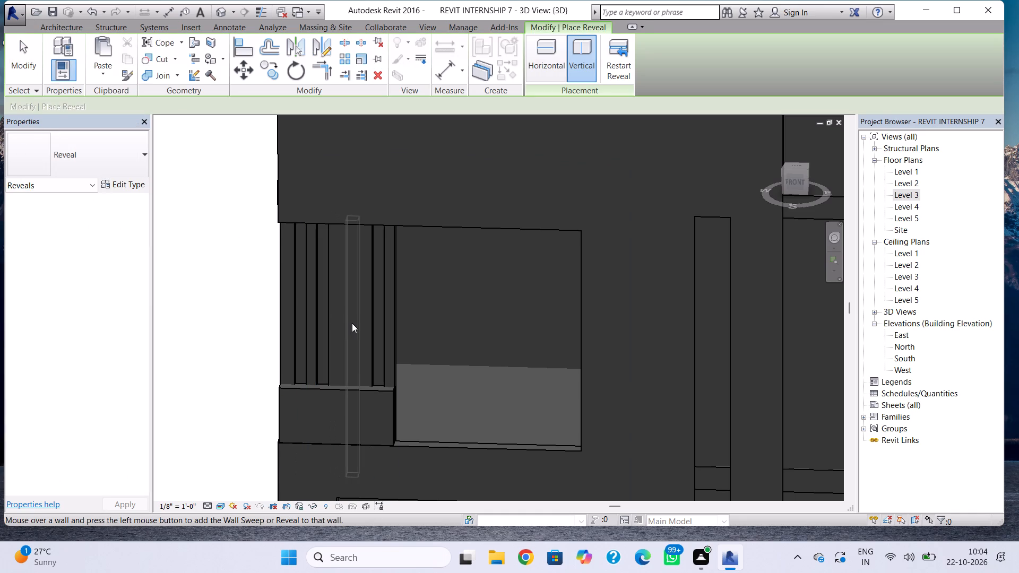
click(353, 324)
click(353, 324)
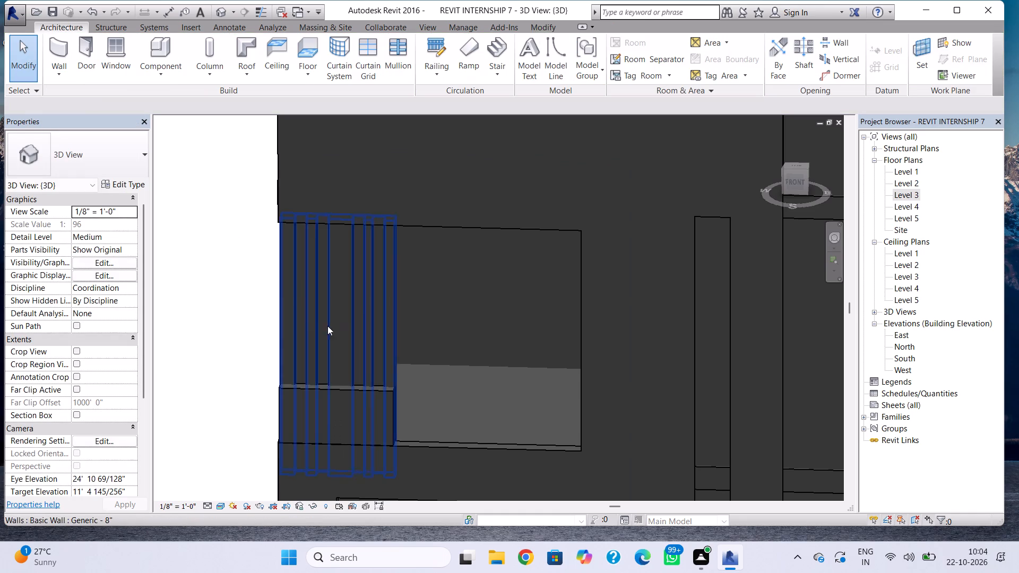
Place a vertical reveal in the remaining middle space of the inner wall, between the corner-side pair and the free-end pair.
click(59, 60)
click(86, 204)
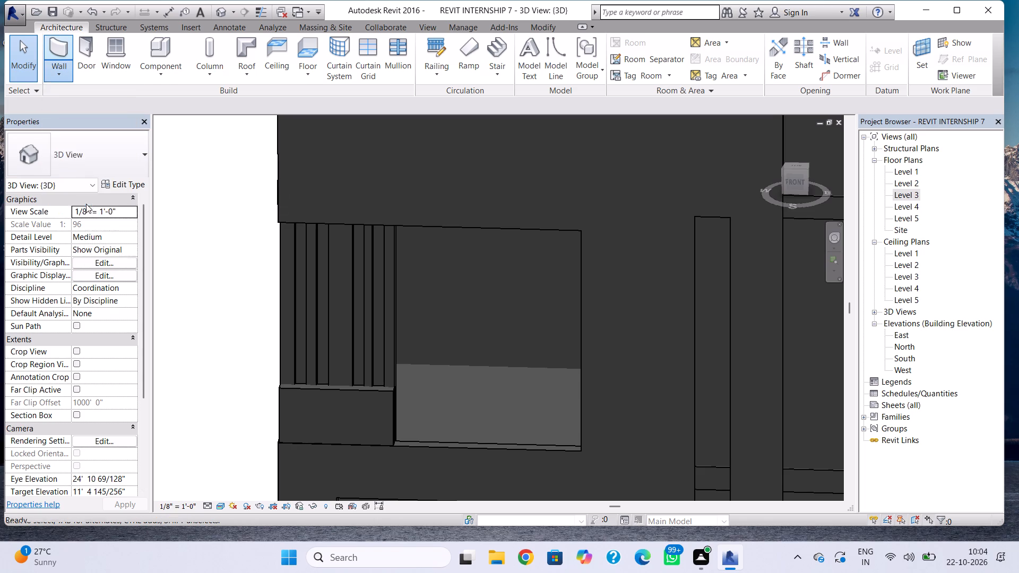
scroll(336, 318, up, 2)
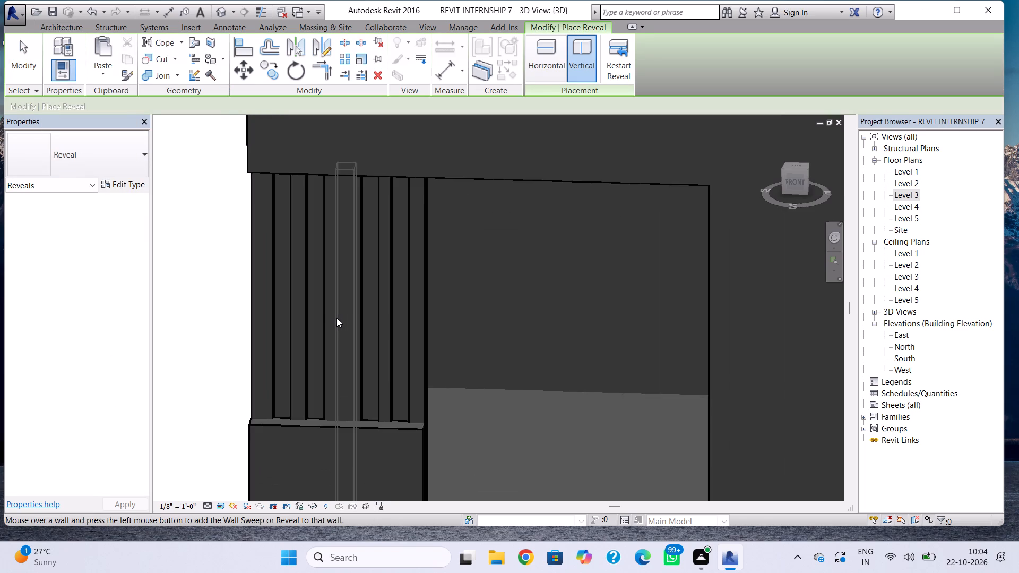
scroll(336, 318, up, 4)
click(333, 323)
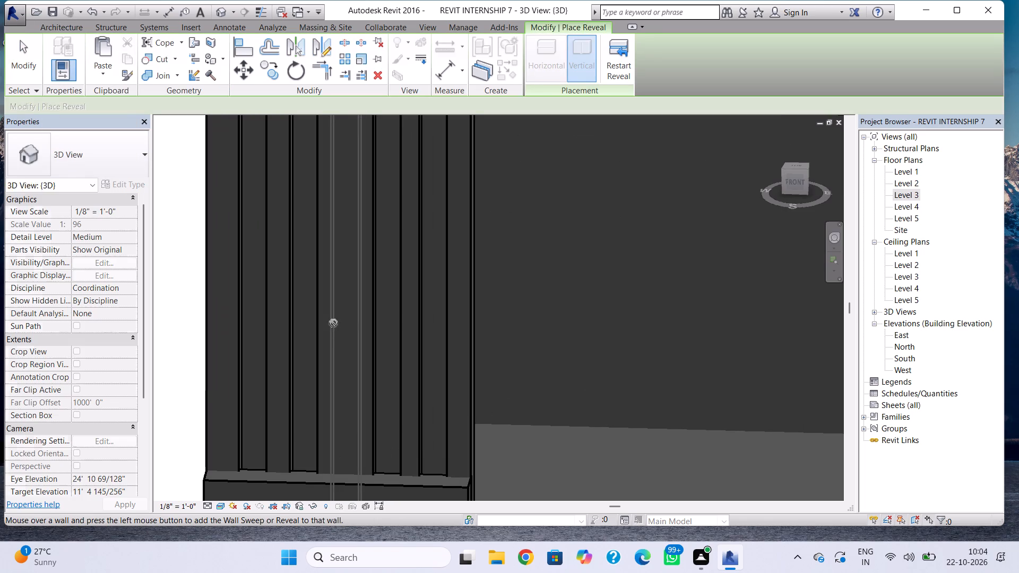
click(361, 337)
key(Escape)
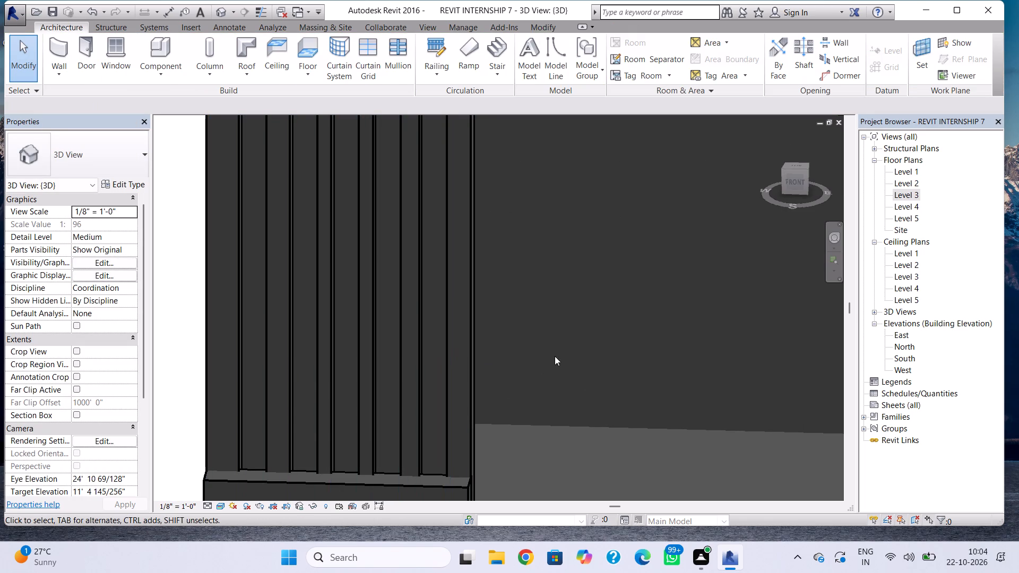
Change the grooved full-height inner wall's type to Generic - 5".
shift+right_drag(473, 388, 632, 468)
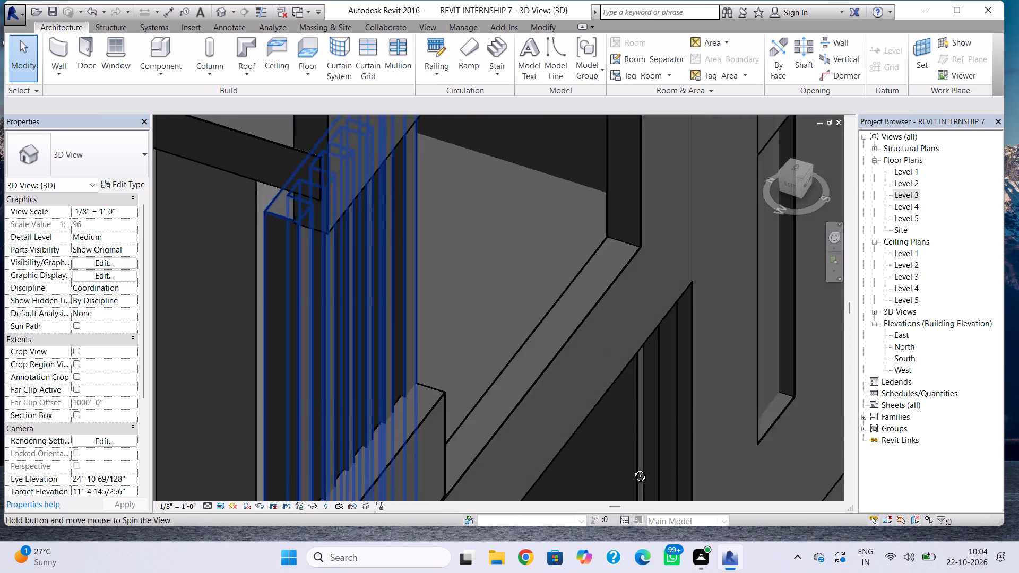
shift+right_drag(632, 468, 592, 416)
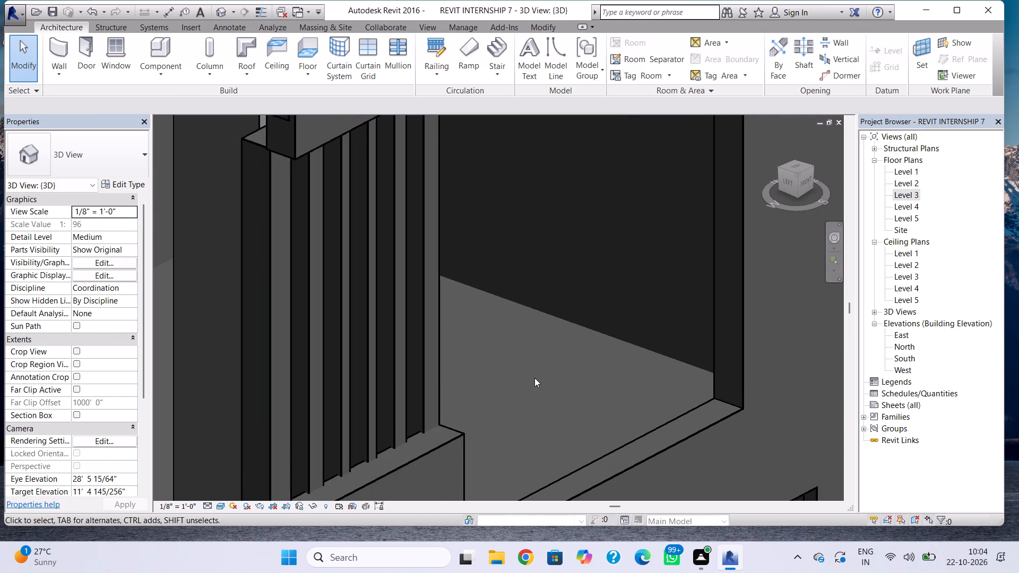
key(Escape)
shift+right_drag(534, 377, 401, 348)
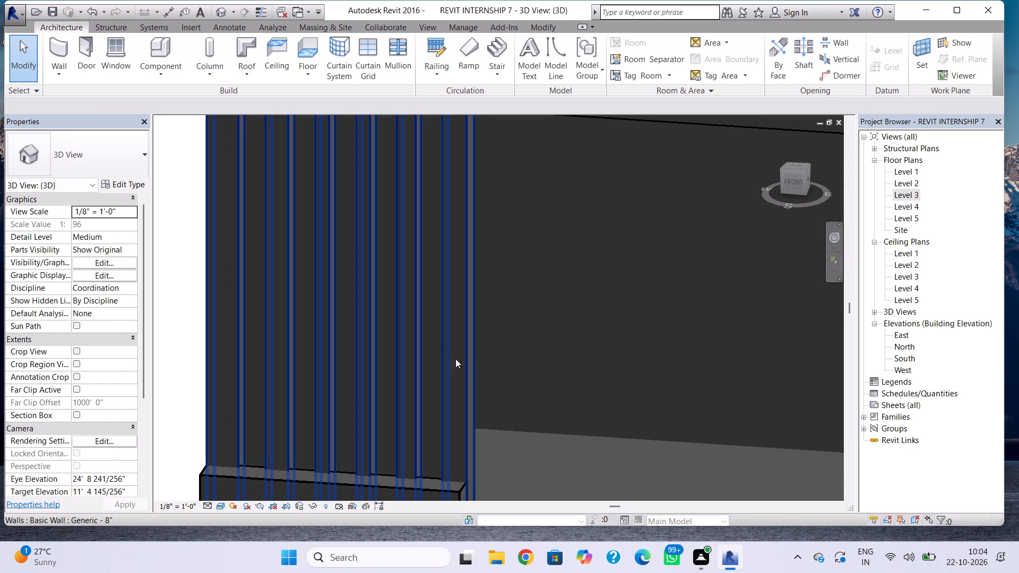
click(470, 363)
click(107, 161)
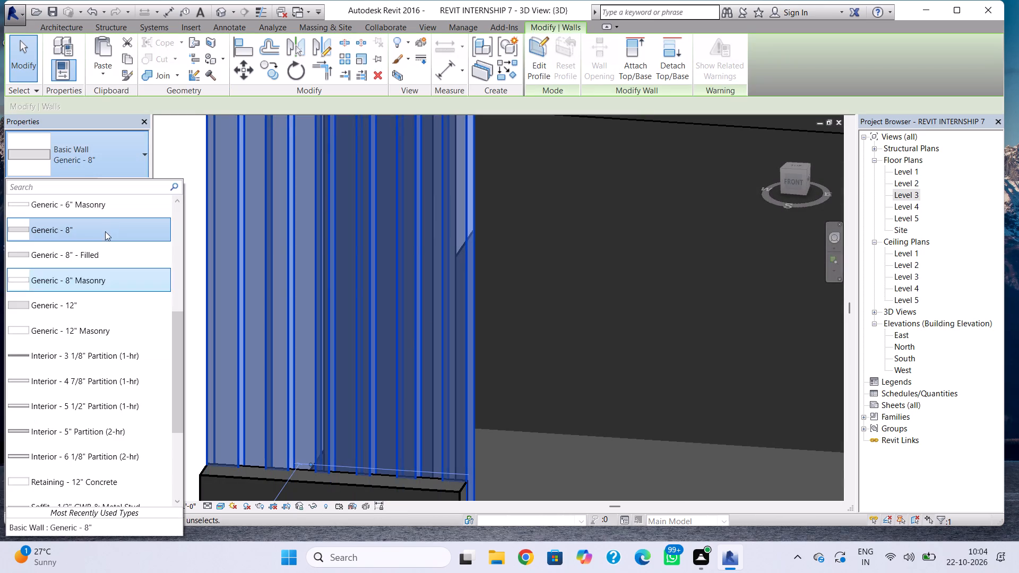
scroll(94, 254, up, 3)
click(97, 248)
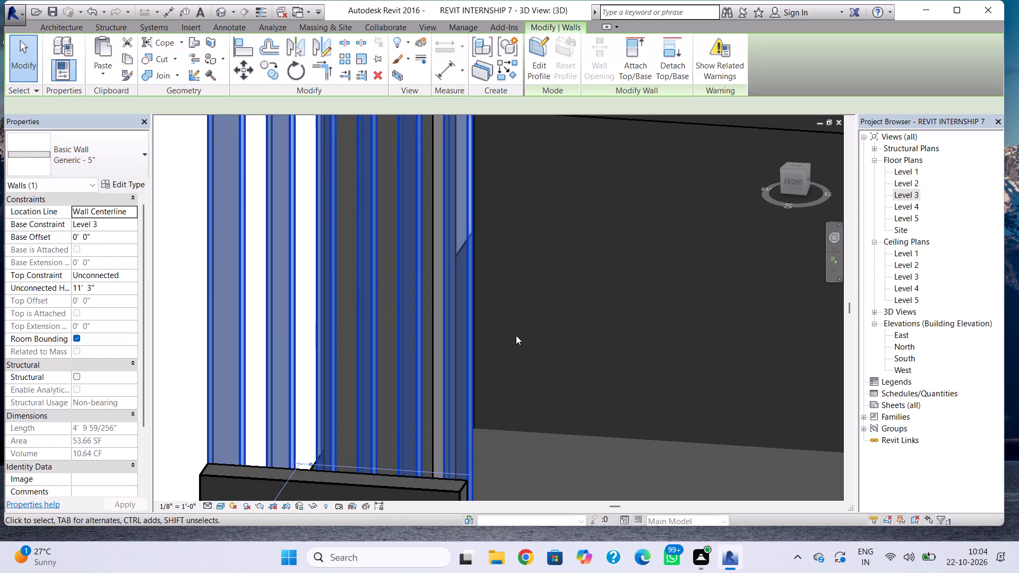
key(Escape)
Nudge the reveal nearest the building's corner two increments toward the corner.
scroll(511, 344, down, 3)
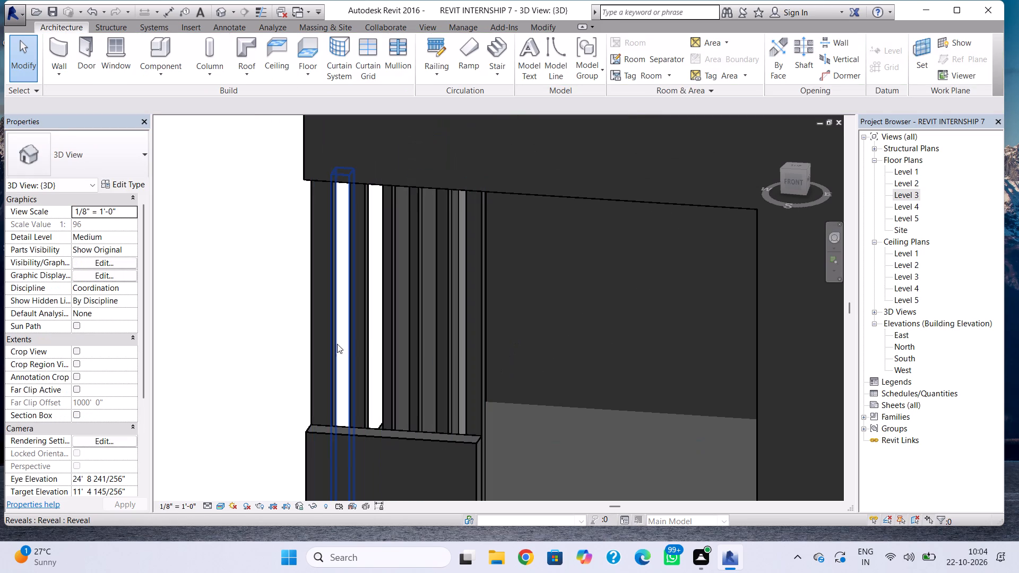
click(333, 347)
scroll(337, 351, up, 2)
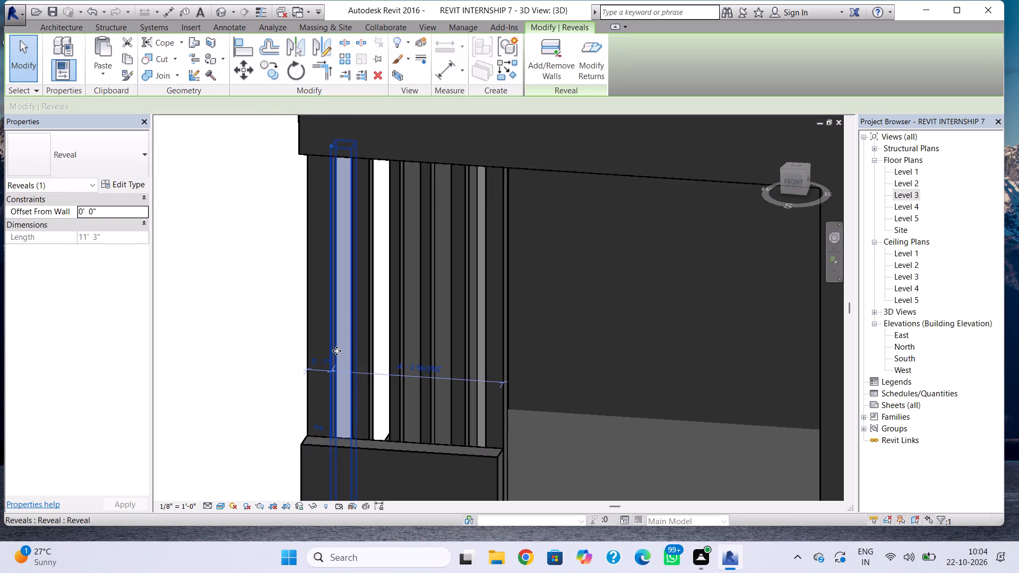
key(Left)
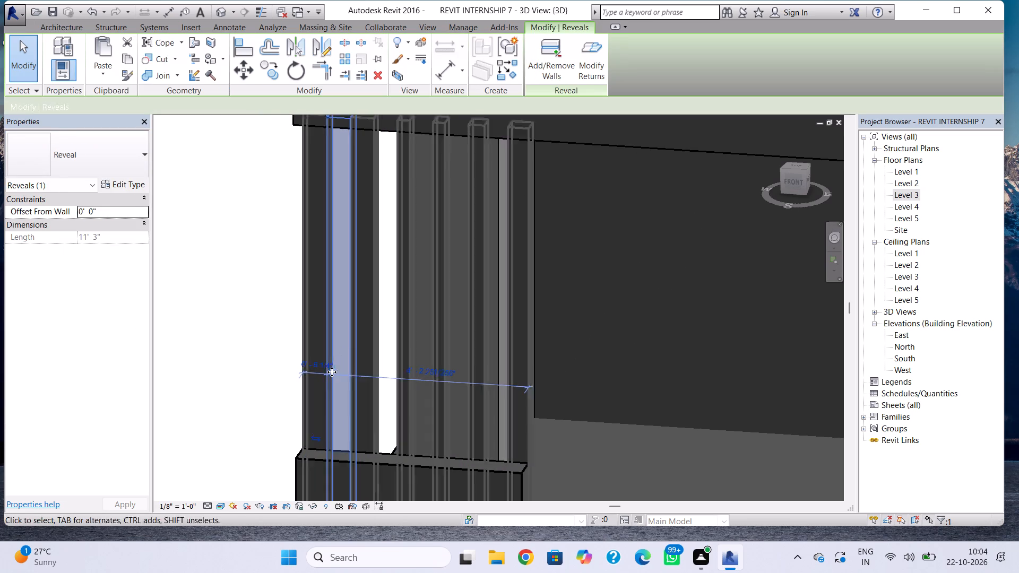
key(Left)
key(Escape)
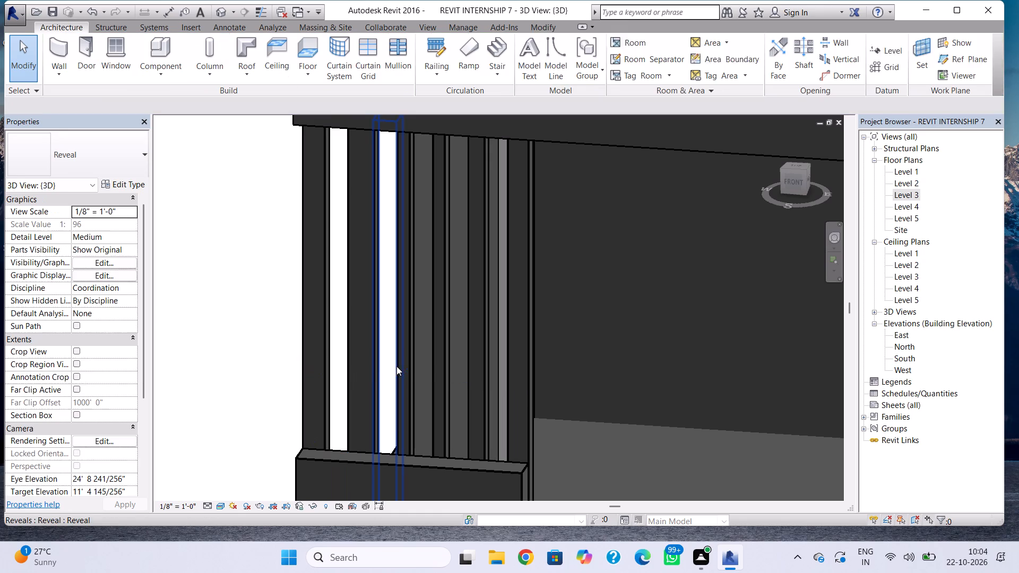
Nudge the second reveal from the building's corner two increments toward the corner.
click(376, 370)
key(Left)
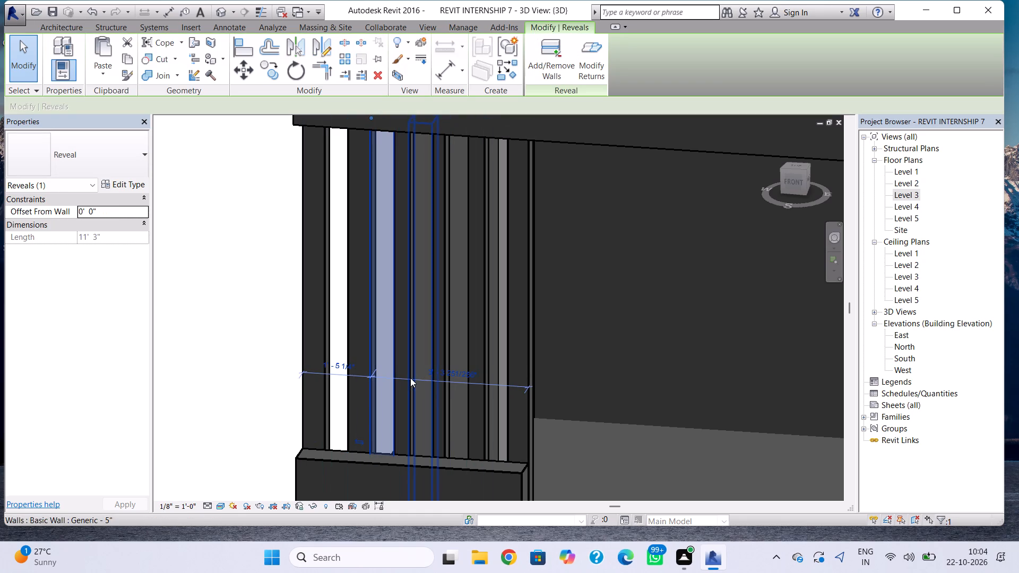
click(410, 378)
click(379, 381)
key(Left)
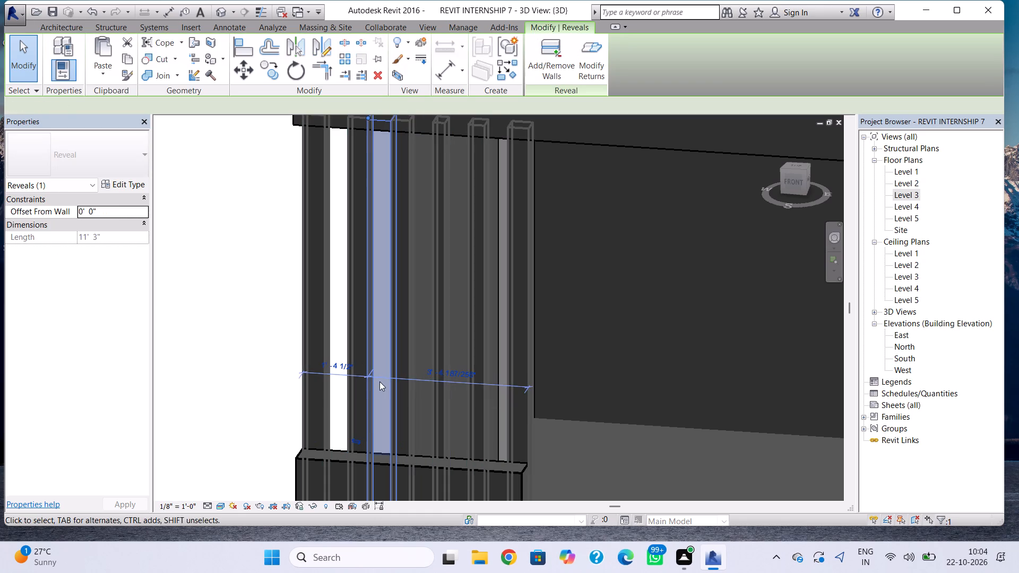
Dismiss the blank notification and nudge the reveal nearest the building's corner one more increment toward the corner.
click(329, 342)
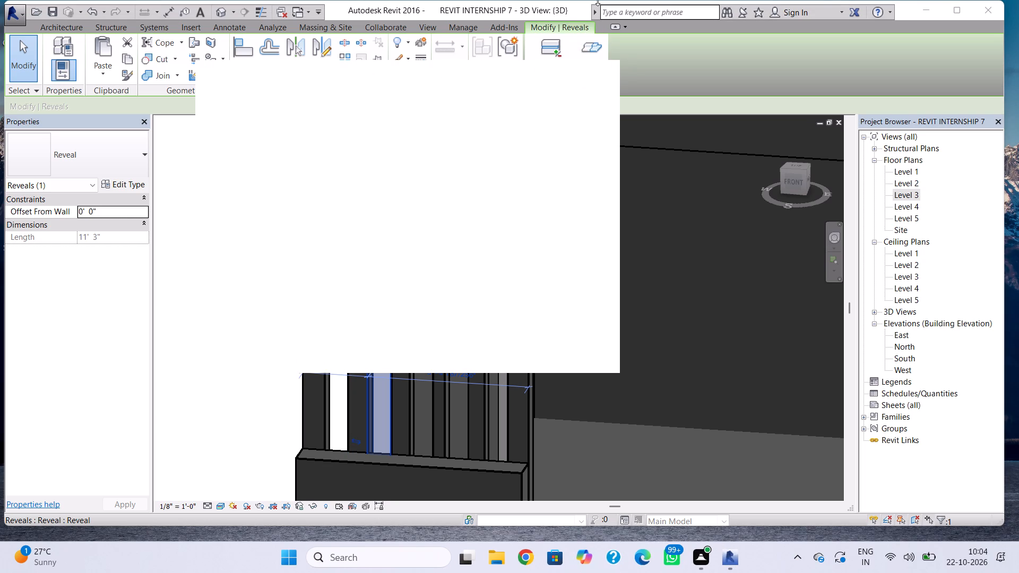
click(592, 79)
click(324, 345)
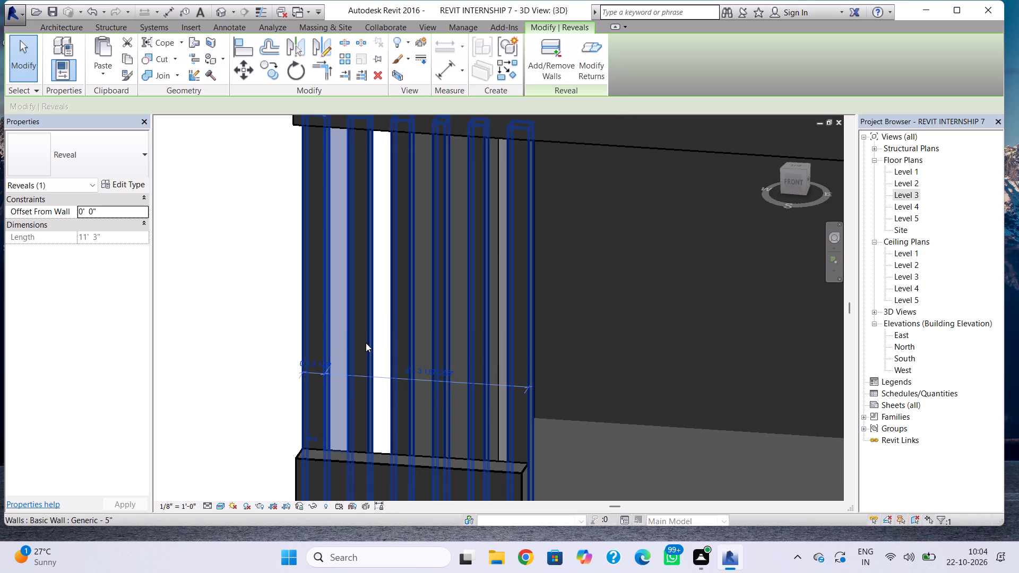
key(Left)
click(235, 324)
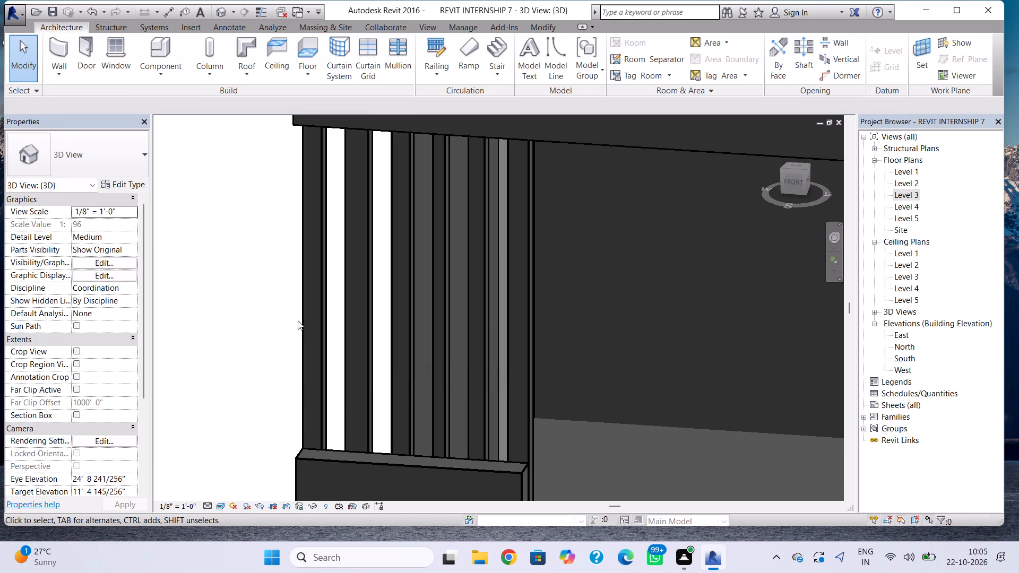
key(Escape)
Examine the grooved inner wall and its vertical reveals from the side and the front.
shift+right_drag(335, 328, 396, 327)
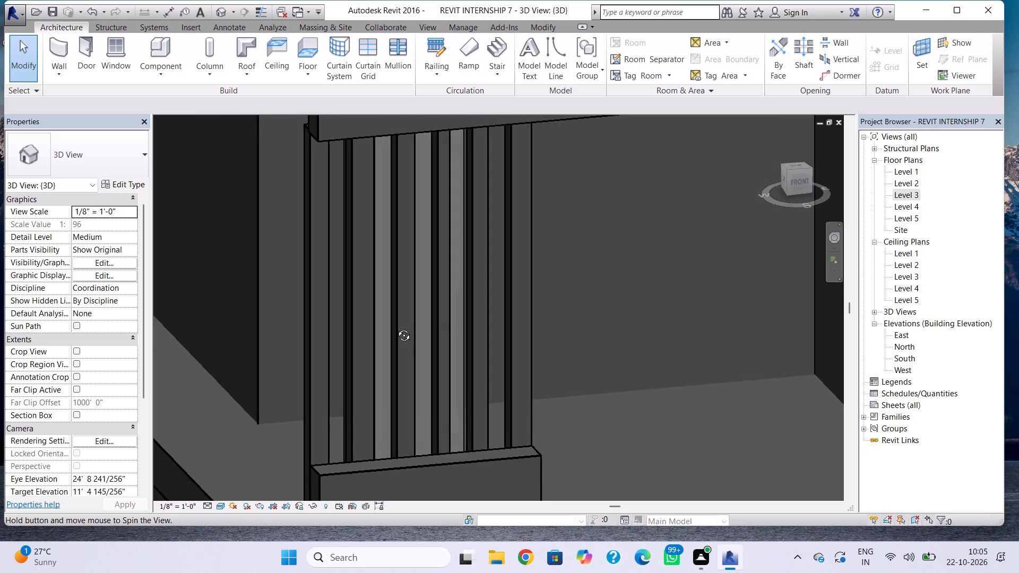
shift+right_drag(396, 327, 496, 315)
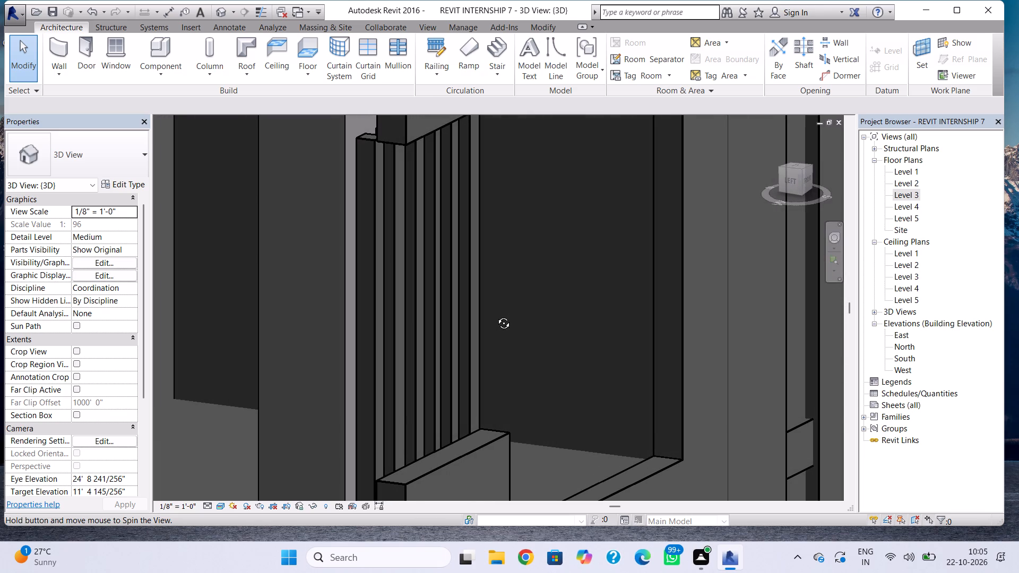
shift+right_drag(496, 315, 495, 315)
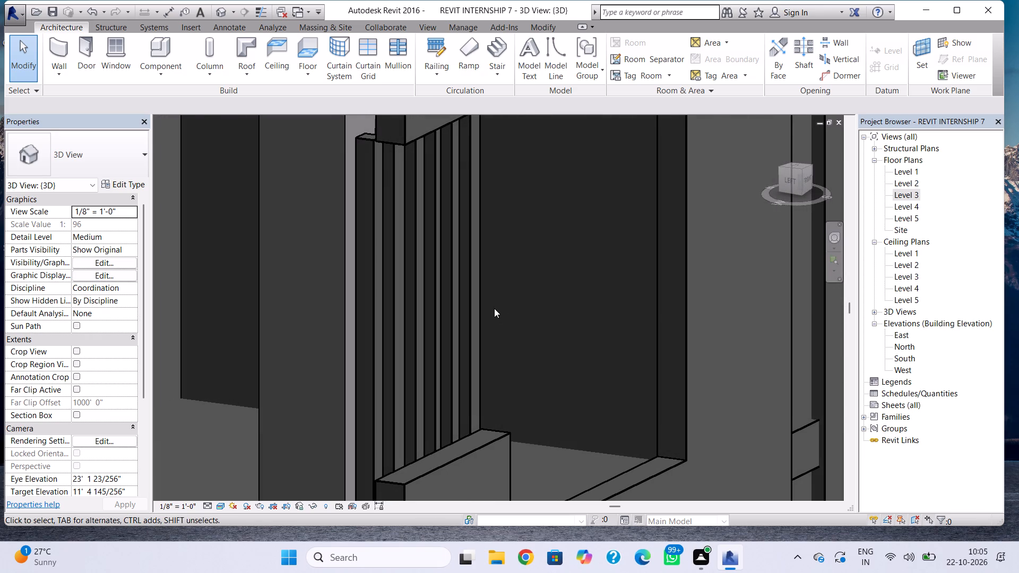
scroll(494, 308, down, 4)
shift+right_drag(528, 328, 356, 261)
scroll(479, 314, down, 3)
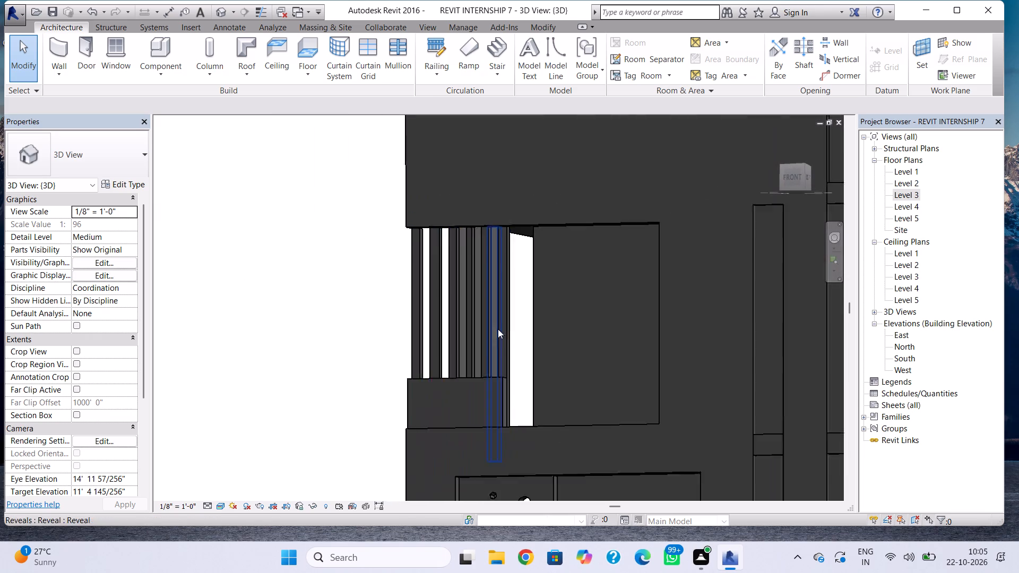
Examine the building's front facade, side walls and floor slabs from several angles.
scroll(498, 329, down, 1)
scroll(608, 392, down, 4)
middle_drag(608, 393, 412, 305)
shift+right_drag(467, 320, 469, 366)
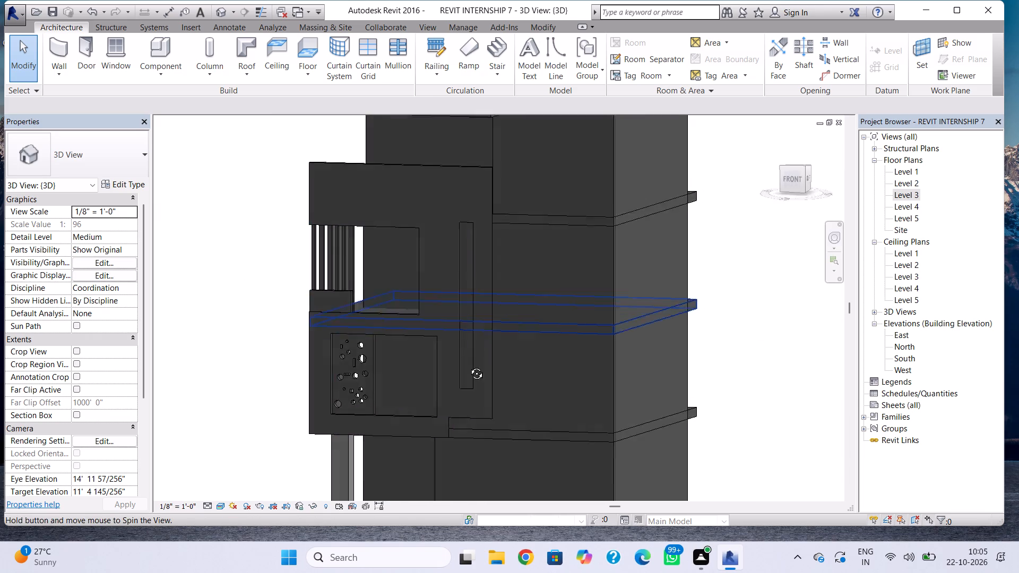
shift+right_drag(469, 366, 450, 498)
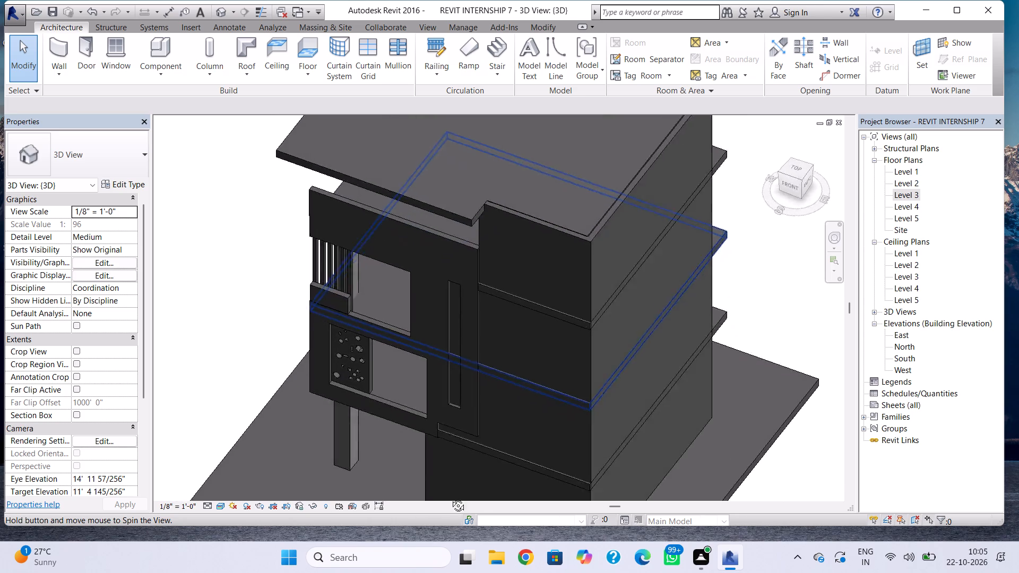
shift+right_drag(450, 498, 504, 426)
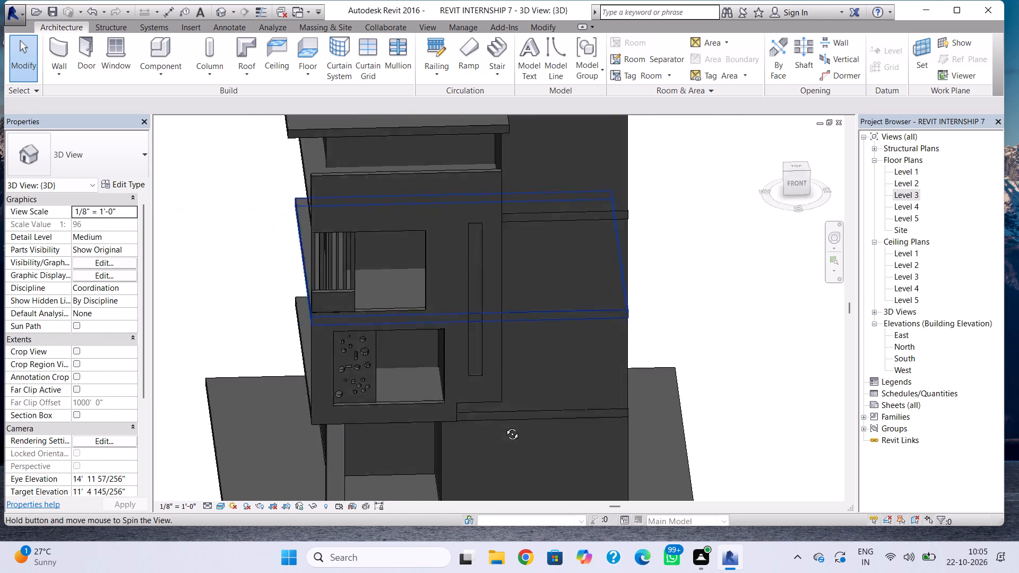
shift+right_drag(504, 426, 530, 403)
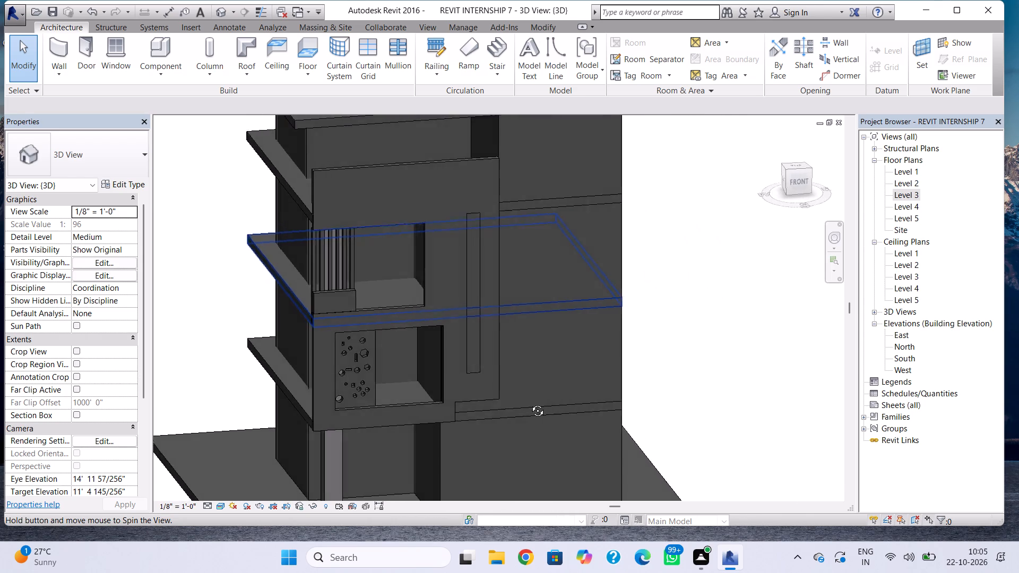
shift+right_drag(530, 403, 482, 416)
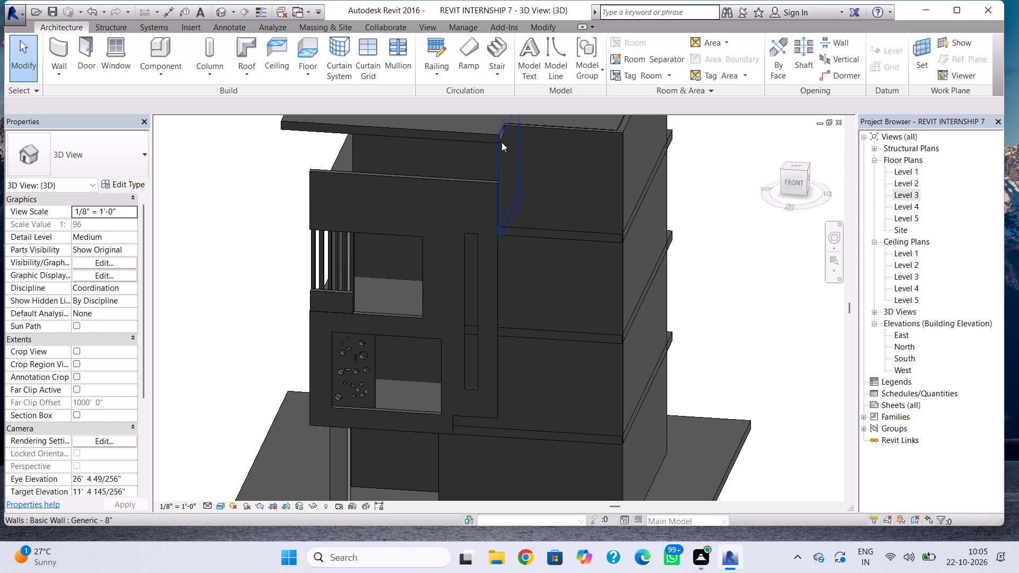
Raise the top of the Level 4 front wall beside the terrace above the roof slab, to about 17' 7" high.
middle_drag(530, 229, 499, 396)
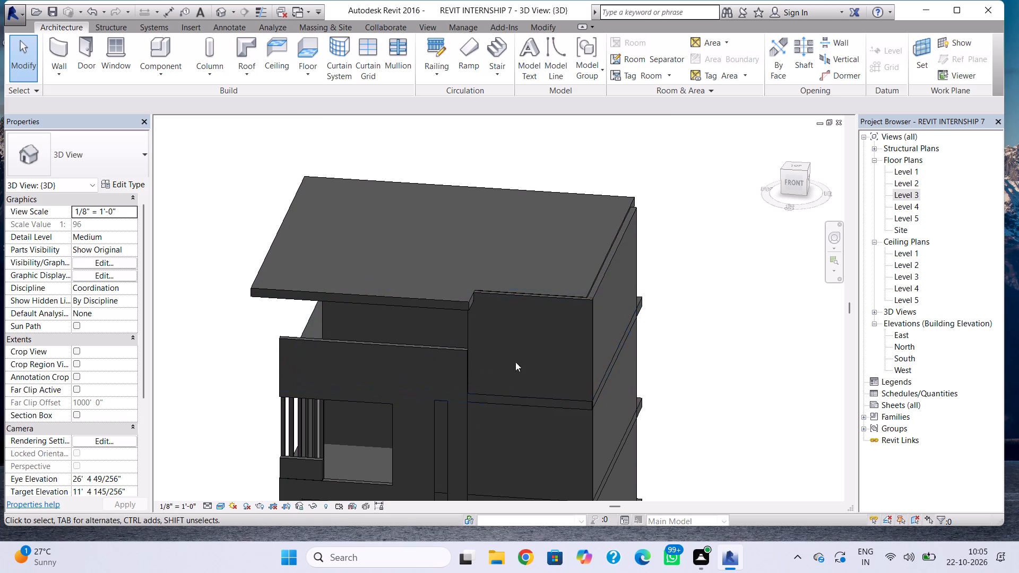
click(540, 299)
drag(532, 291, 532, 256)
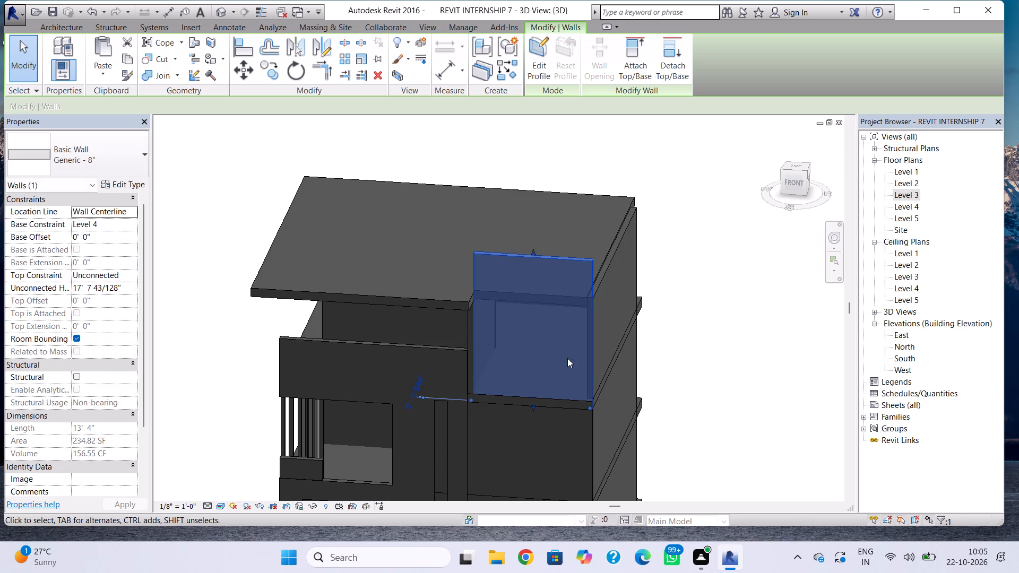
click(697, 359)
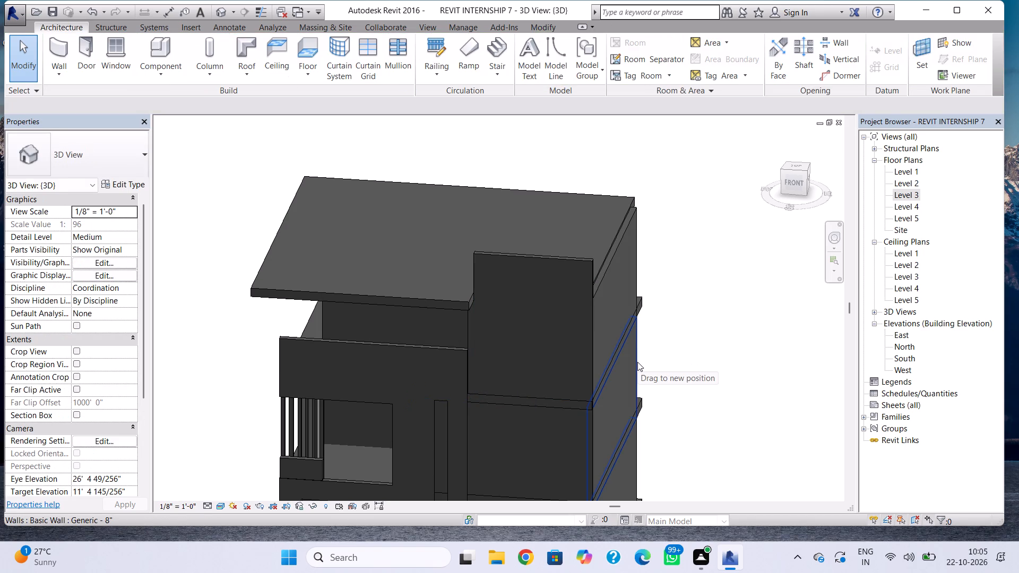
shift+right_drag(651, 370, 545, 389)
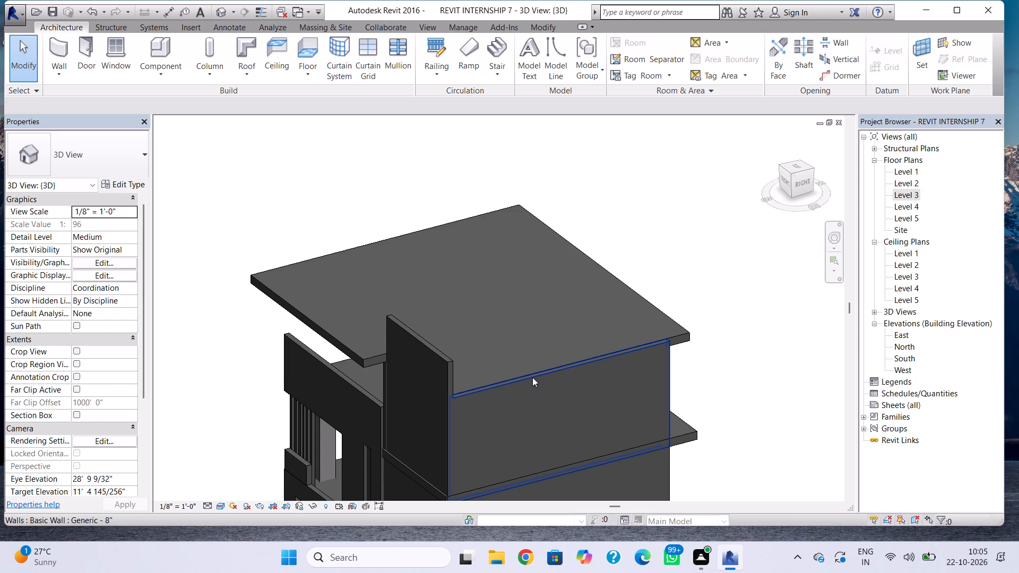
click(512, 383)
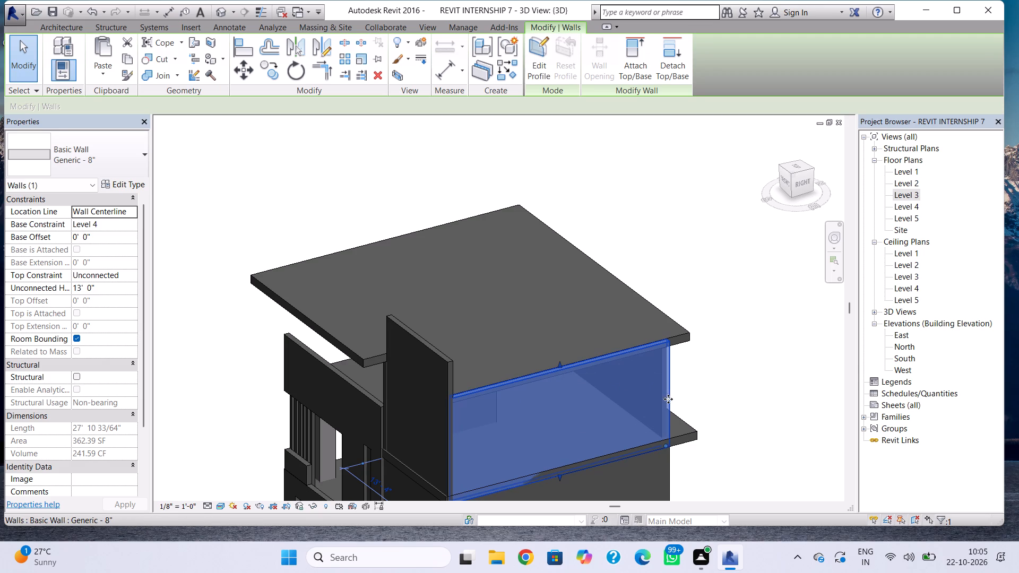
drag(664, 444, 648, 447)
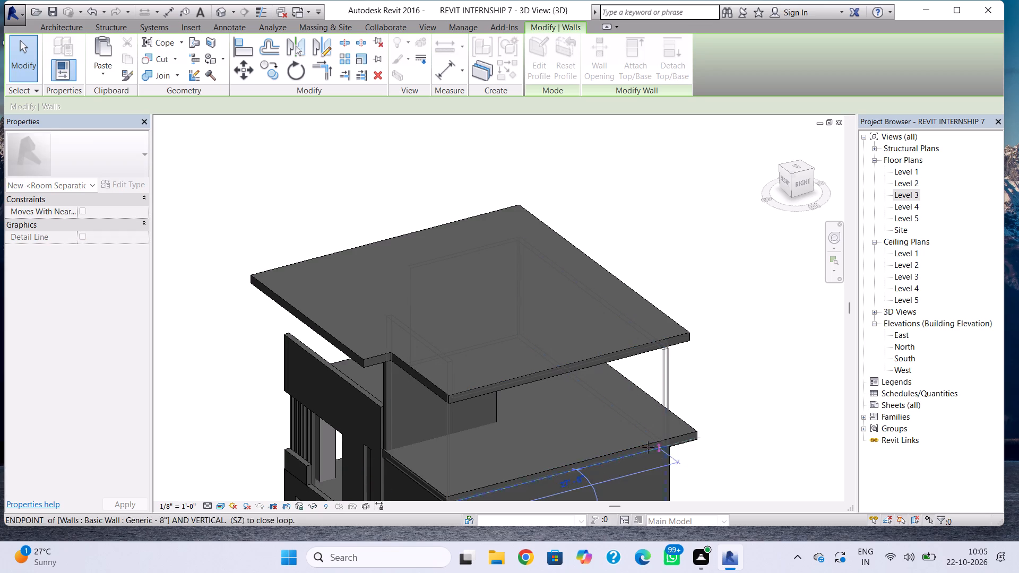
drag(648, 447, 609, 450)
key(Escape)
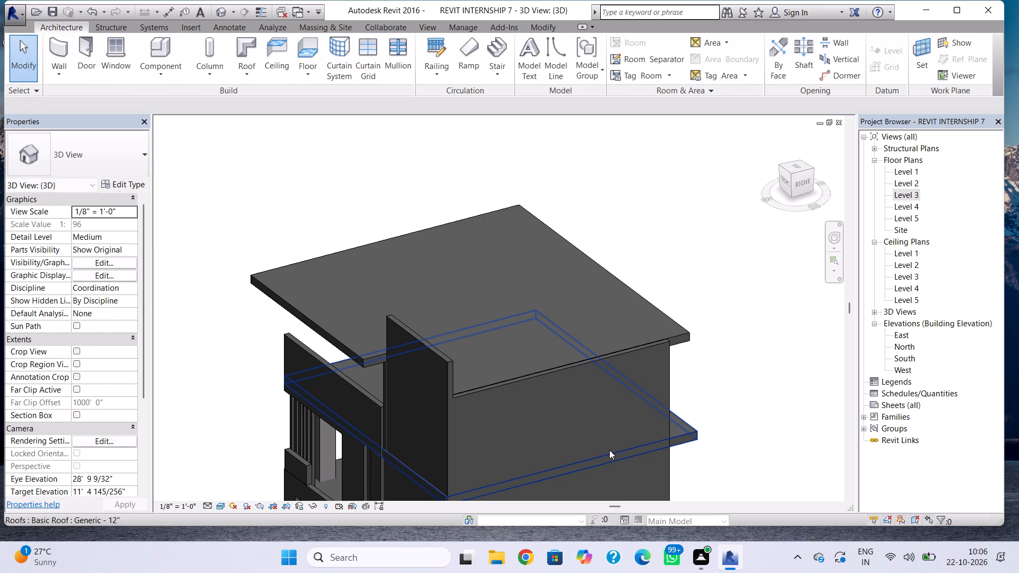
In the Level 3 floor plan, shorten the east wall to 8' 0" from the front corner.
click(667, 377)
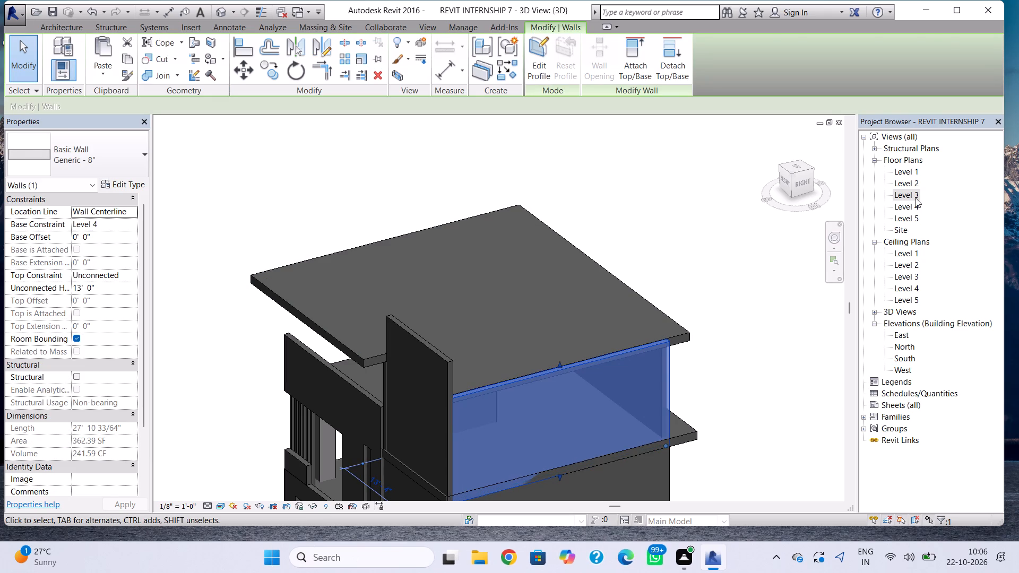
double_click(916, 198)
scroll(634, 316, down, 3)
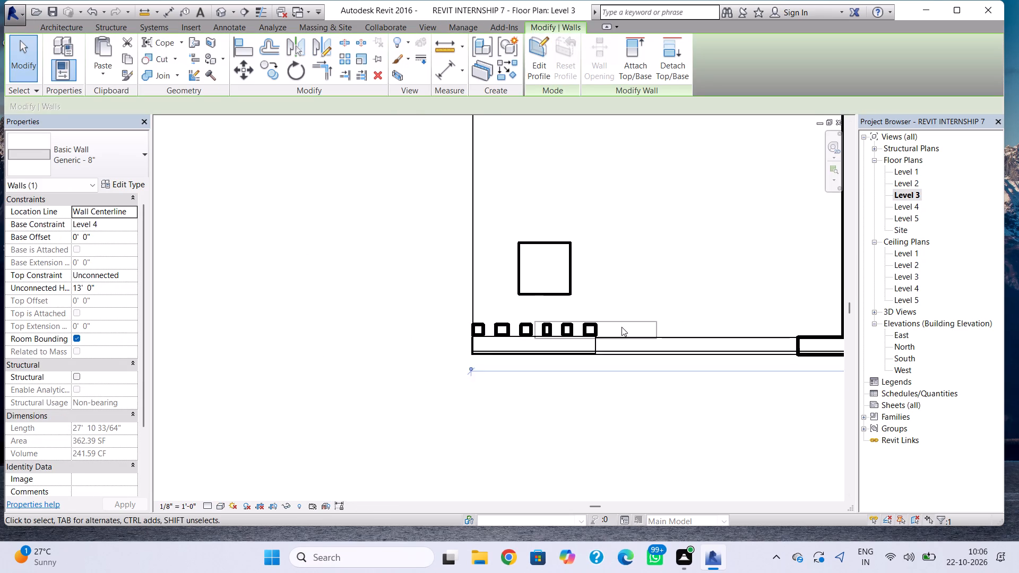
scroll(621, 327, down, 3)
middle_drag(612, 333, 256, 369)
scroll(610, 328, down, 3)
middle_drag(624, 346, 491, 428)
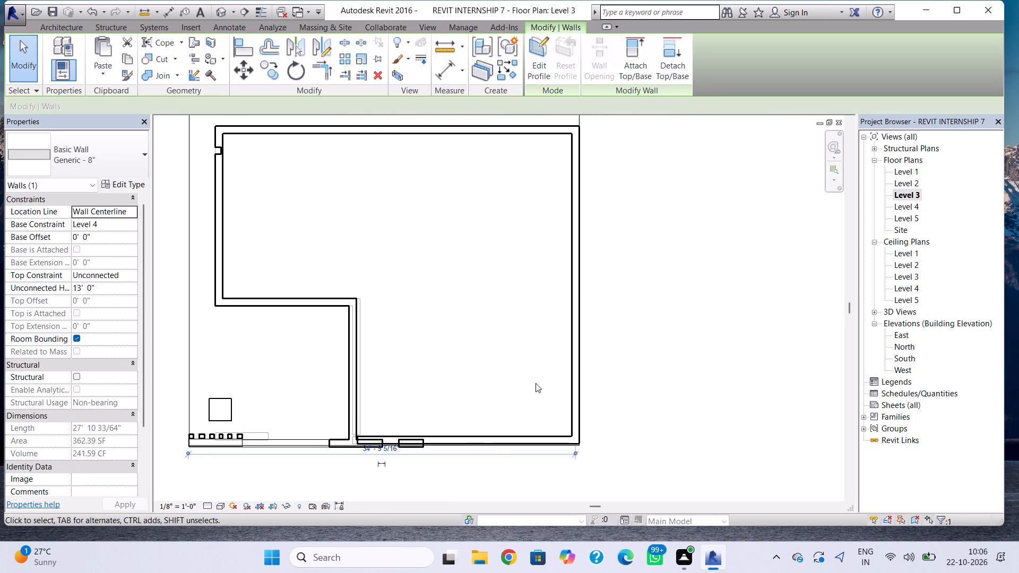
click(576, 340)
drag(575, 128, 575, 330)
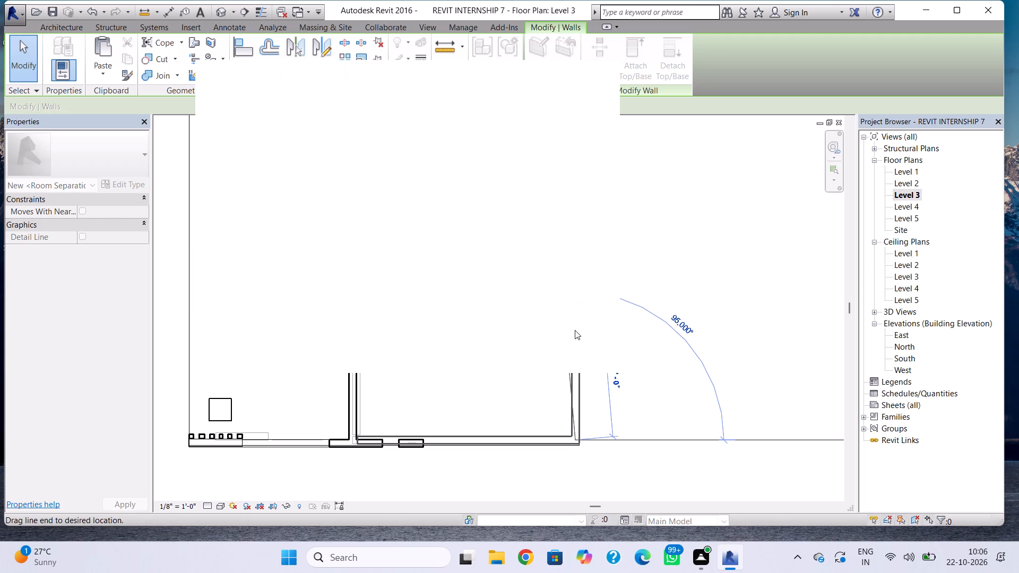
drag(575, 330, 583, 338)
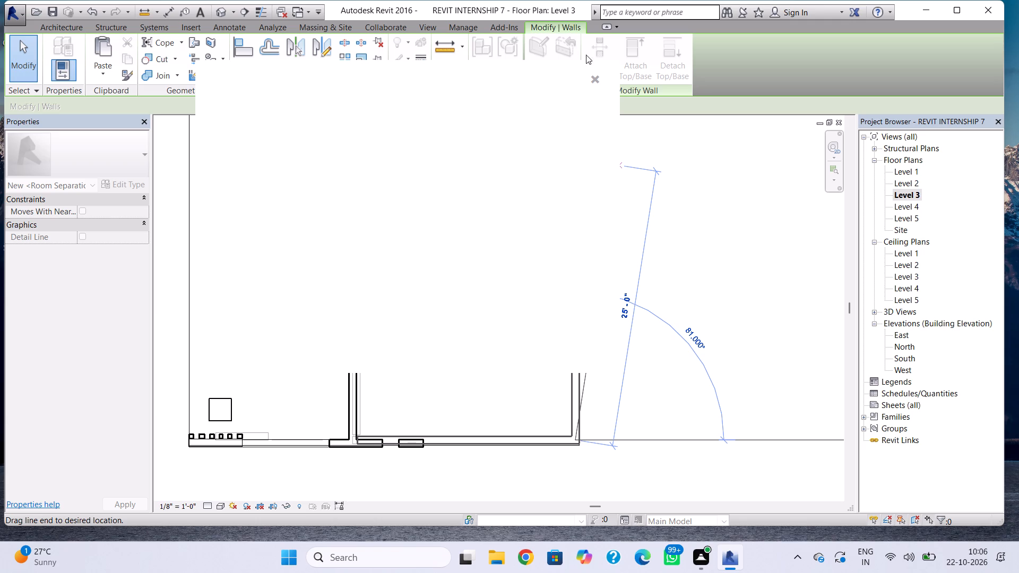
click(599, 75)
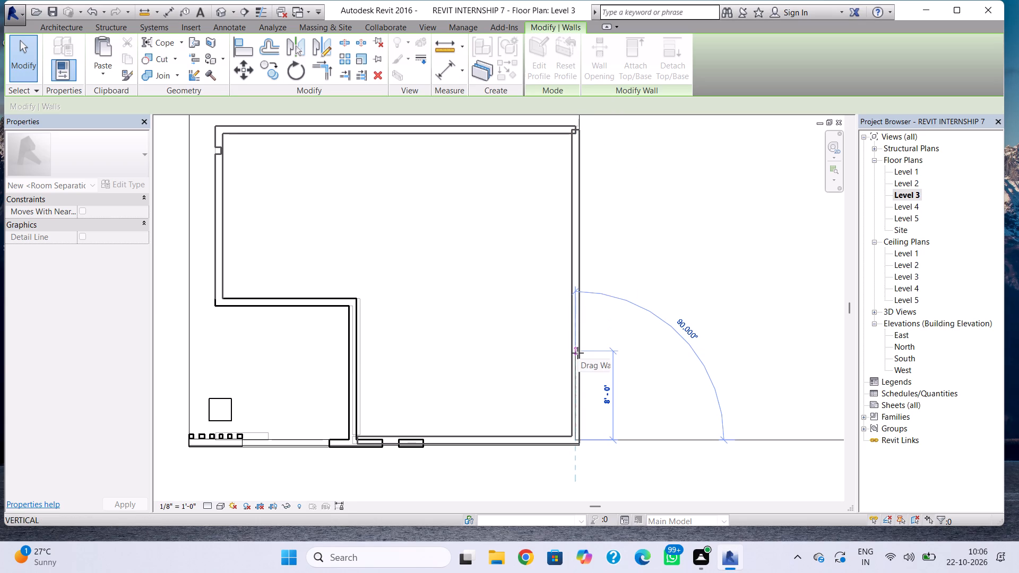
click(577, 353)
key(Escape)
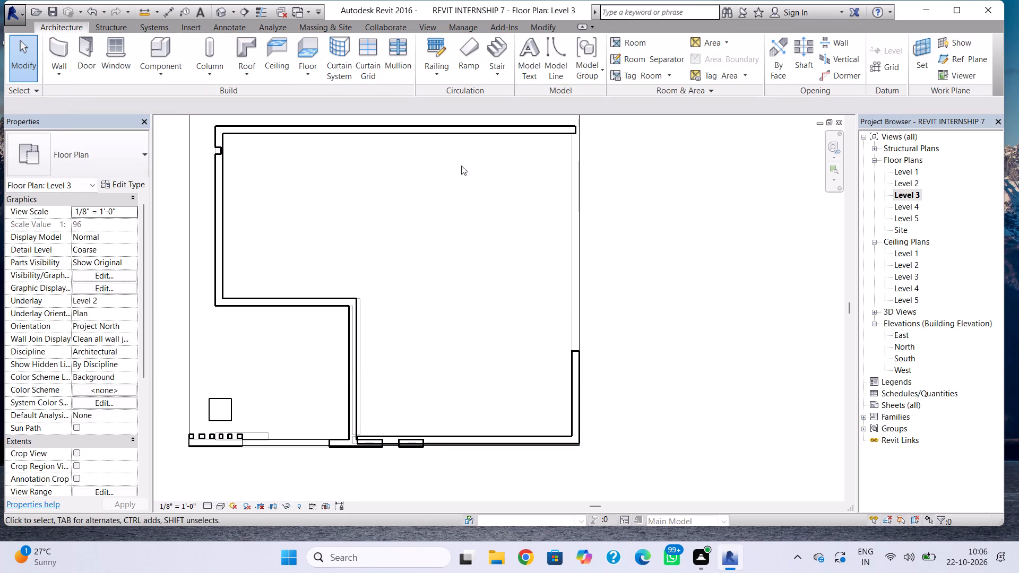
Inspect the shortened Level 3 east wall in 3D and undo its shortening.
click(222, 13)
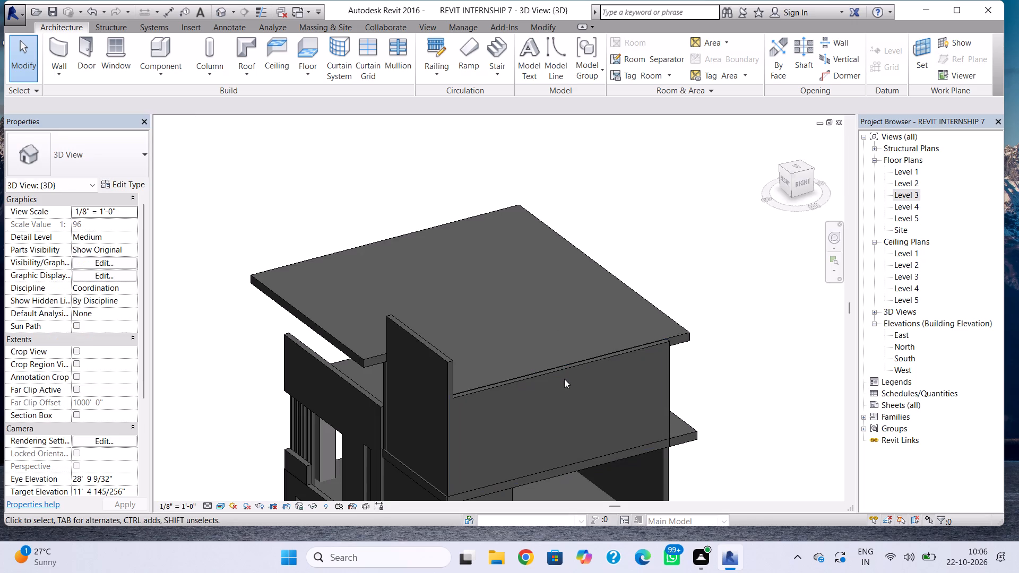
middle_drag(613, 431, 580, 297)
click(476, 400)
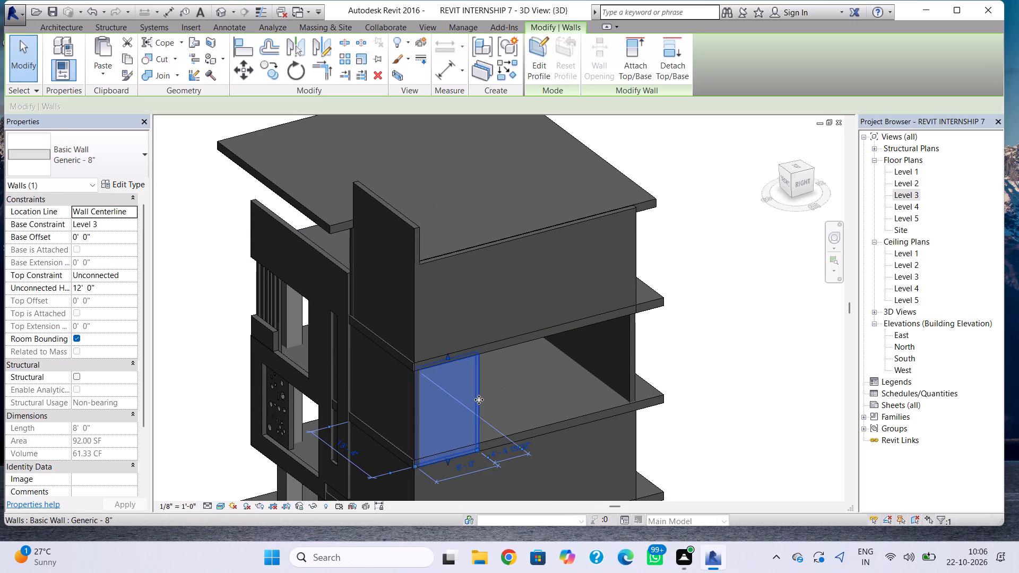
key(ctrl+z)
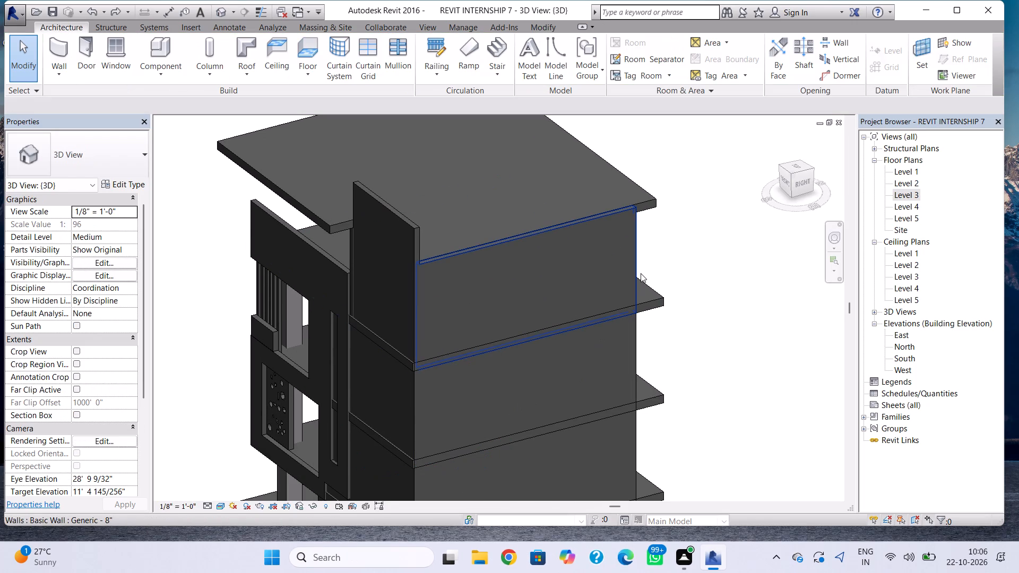
In the Level 4 floor plan, shorten the east wall to 11' 0" from the front corner.
double_click(914, 206)
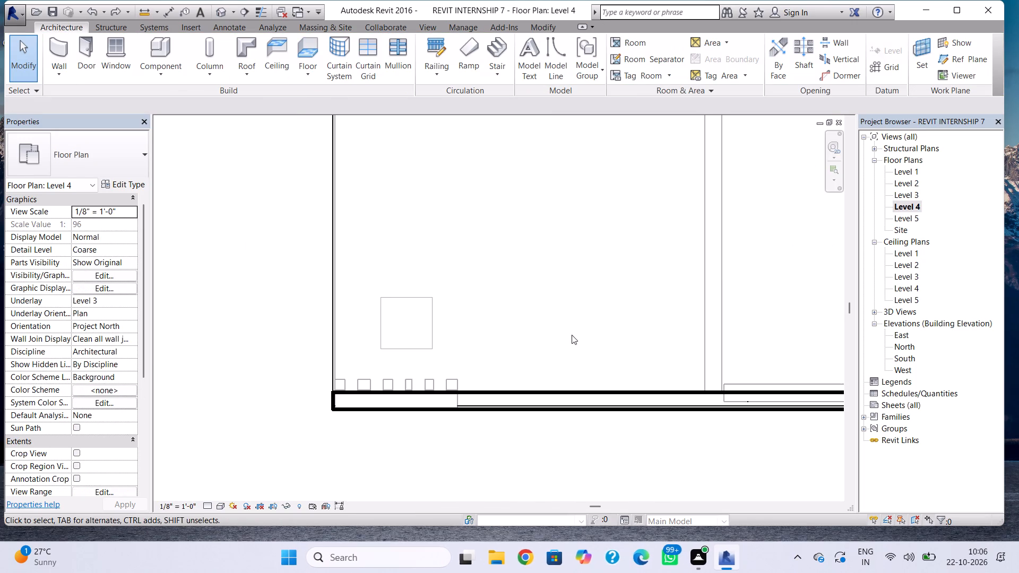
scroll(704, 291, down, 3)
middle_drag(636, 336, 331, 351)
scroll(661, 299, down, 1)
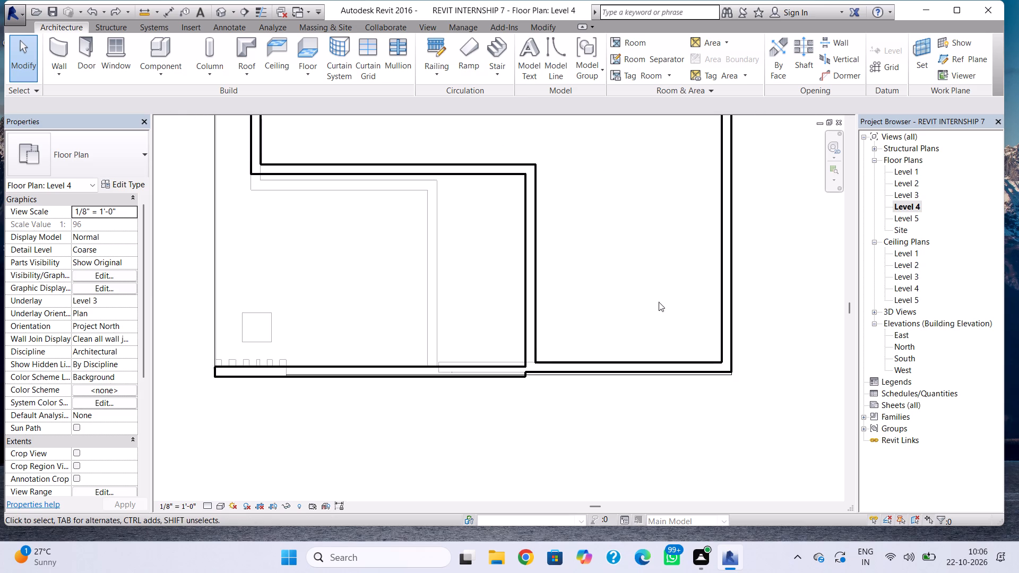
scroll(659, 302, down, 1)
middle_drag(644, 315, 594, 369)
scroll(625, 341, up, 1)
click(672, 293)
middle_drag(670, 305, 645, 456)
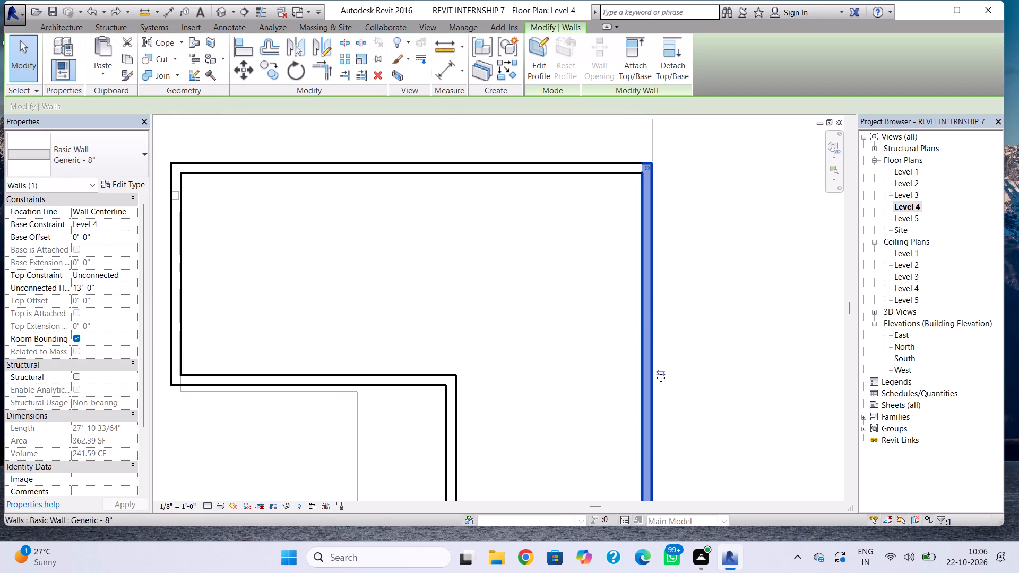
drag(646, 167, 654, 346)
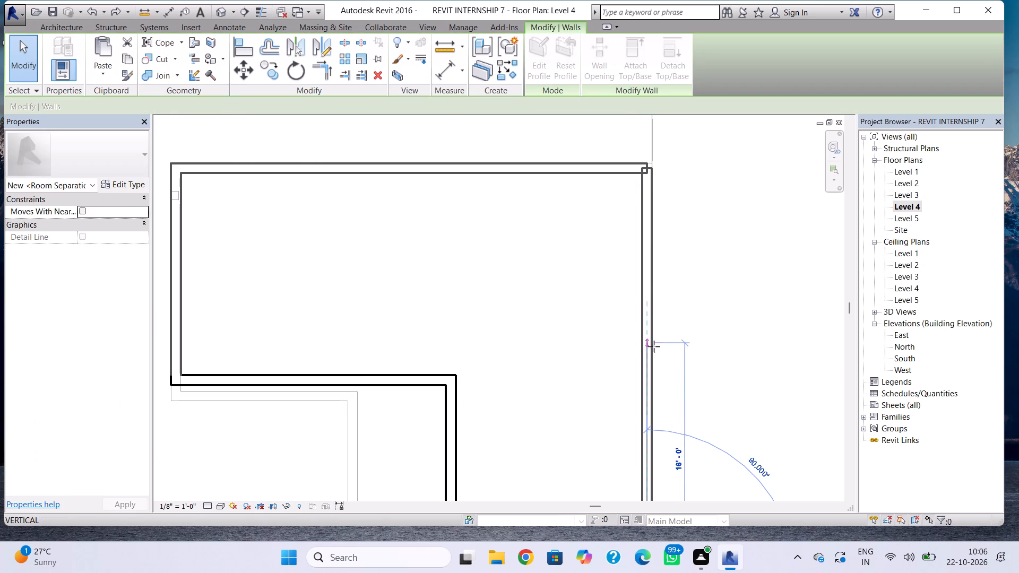
drag(654, 346, 648, 419)
middle_drag(649, 419, 636, 314)
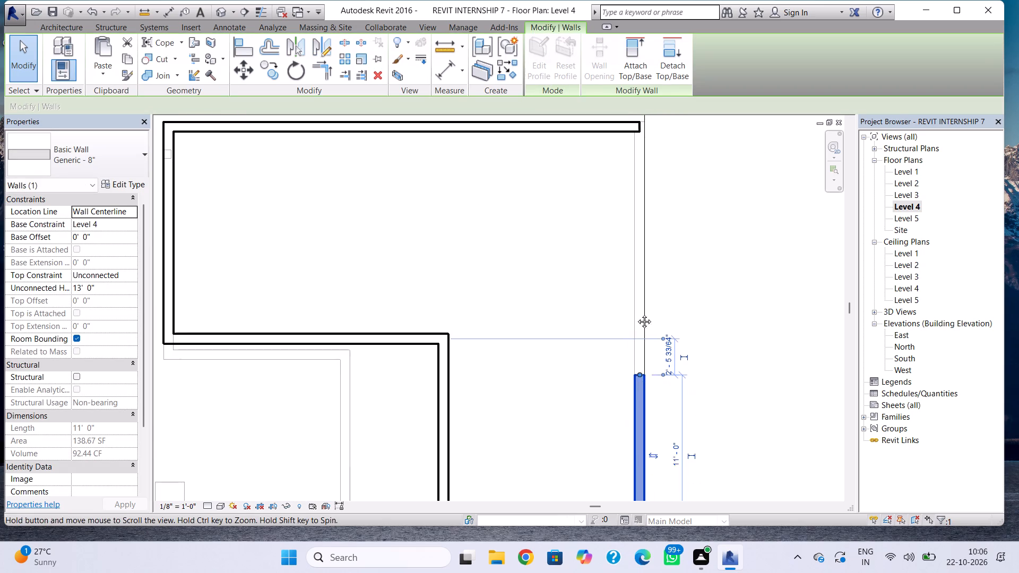
middle_drag(636, 314, 629, 244)
In the 3D view, raise the top of the shortened Level 4 east wall above the roof slab.
click(220, 11)
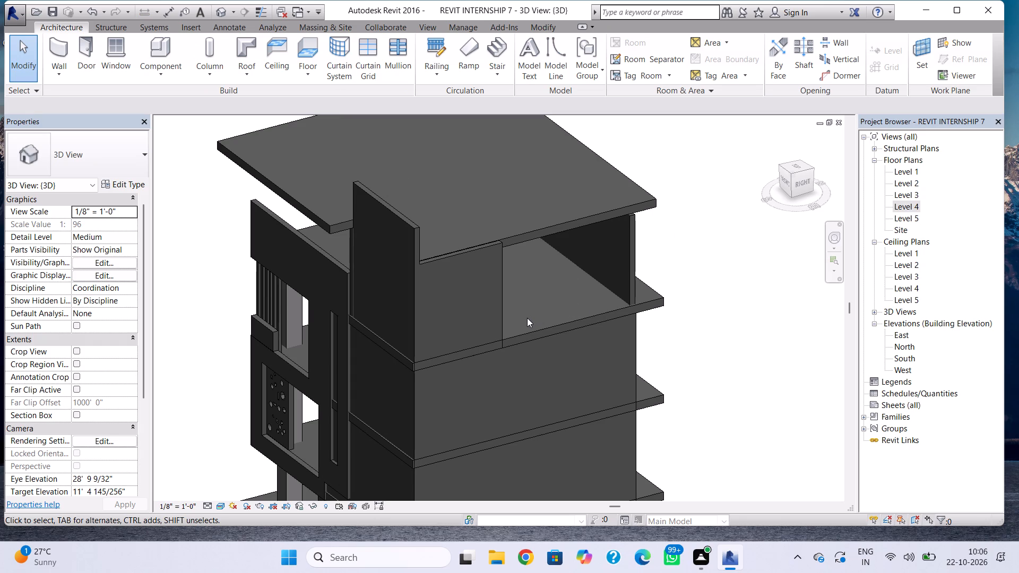
click(507, 314)
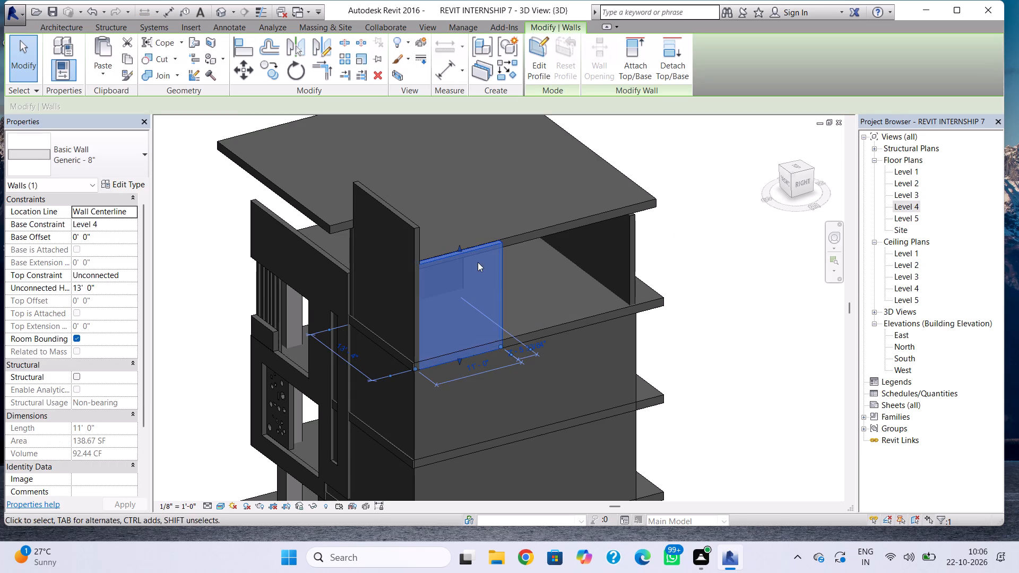
drag(457, 247, 460, 190)
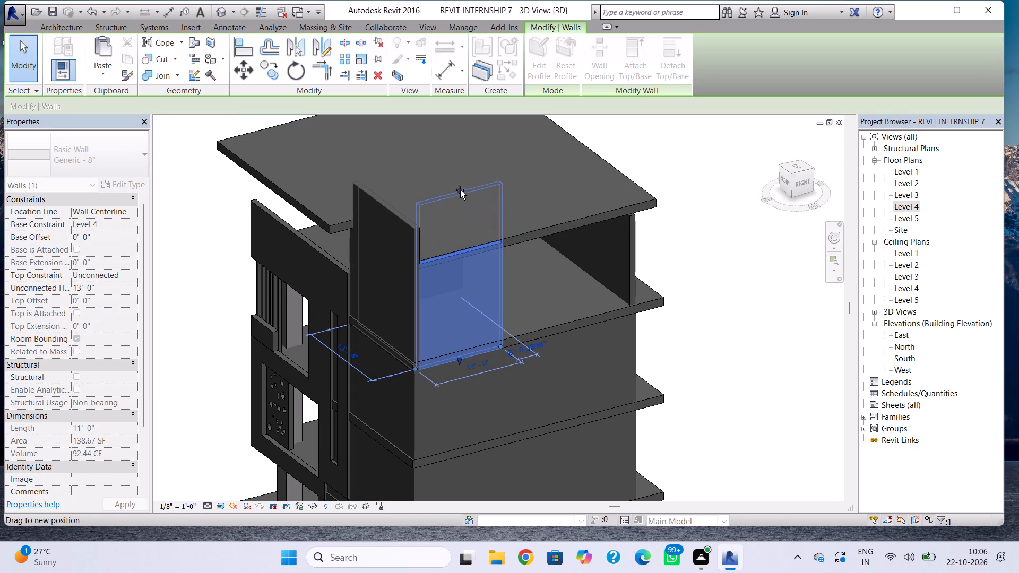
drag(460, 190, 460, 179)
Raise the top of the Level 4 front corner wall to about the raised east wall's height.
click(406, 220)
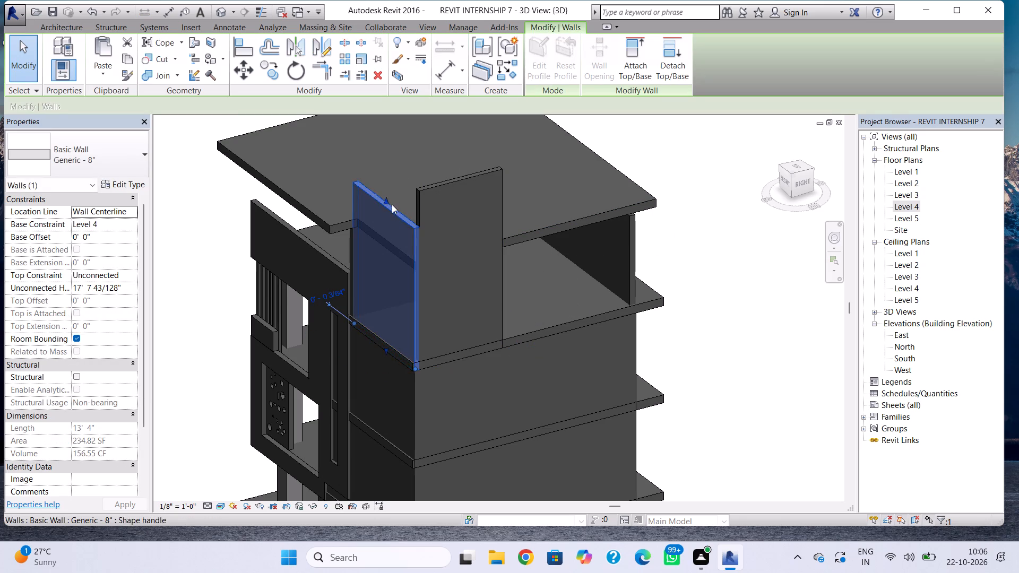
drag(386, 199, 396, 169)
key(Escape)
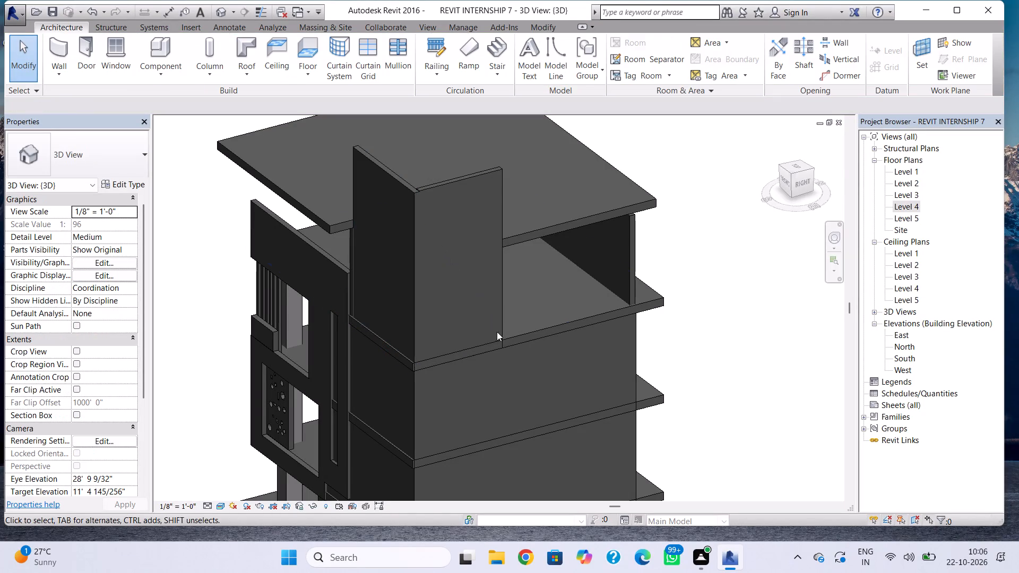
In the Level 4 floor plan, draw a 4' 0" high Generic - 8" wall about 16' 10" long from the shortened east wall to the back corner.
double_click(913, 206)
middle_drag(659, 289, 554, 416)
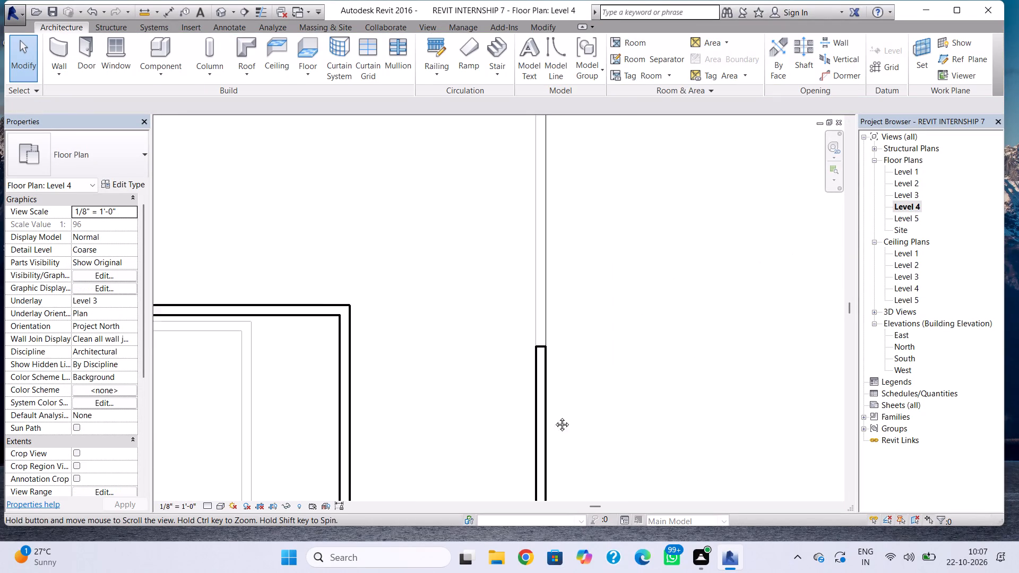
middle_drag(554, 416, 546, 424)
click(53, 45)
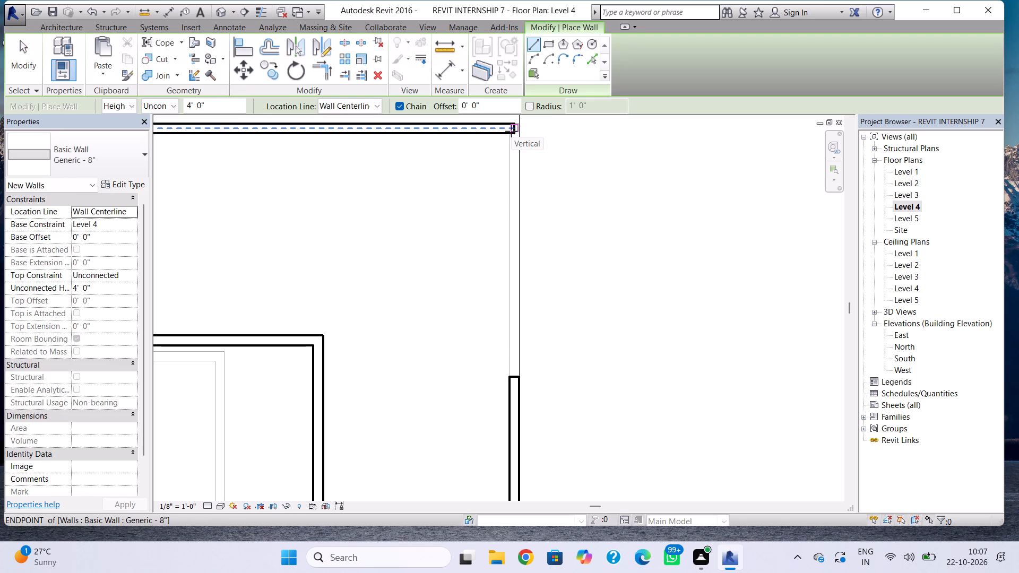
click(511, 131)
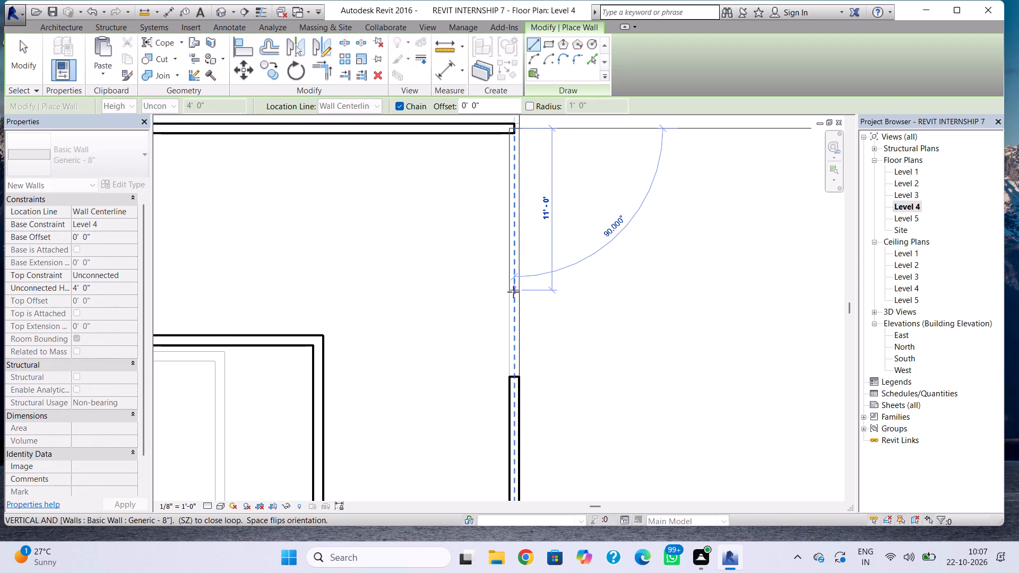
key(Escape)
scroll(514, 292, down, 3)
middle_drag(511, 291, 495, 230)
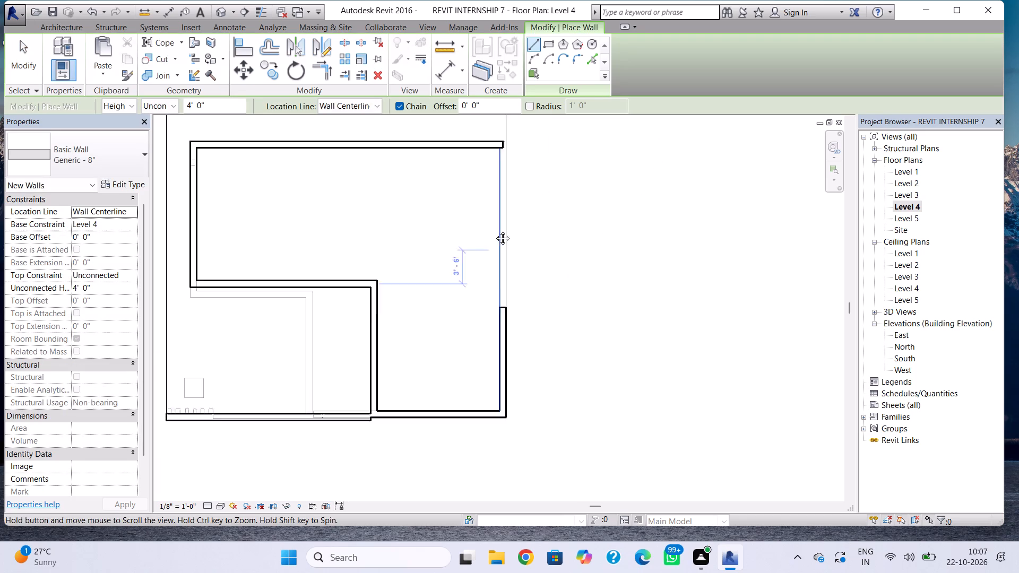
middle_drag(495, 230, 493, 225)
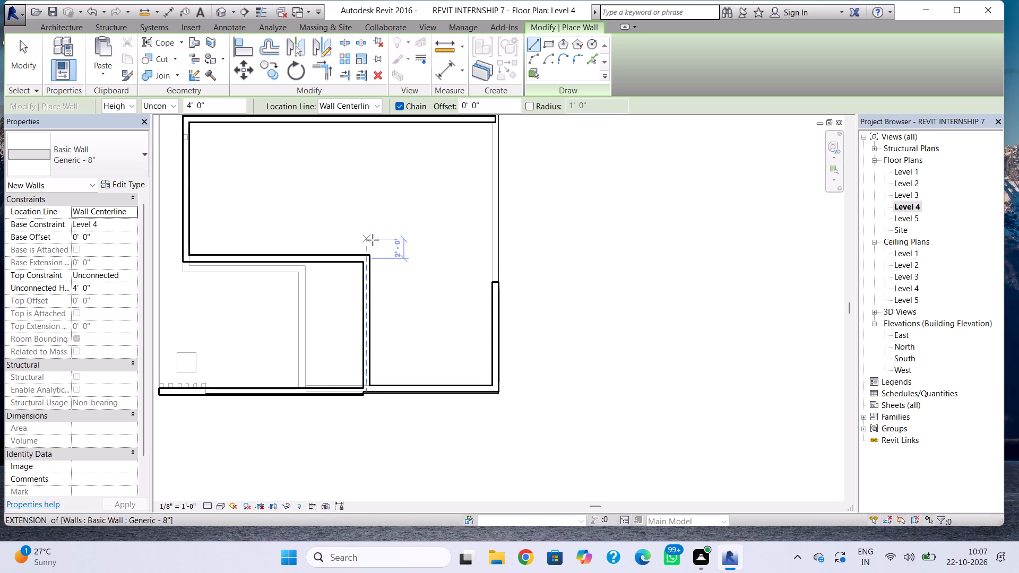
click(495, 283)
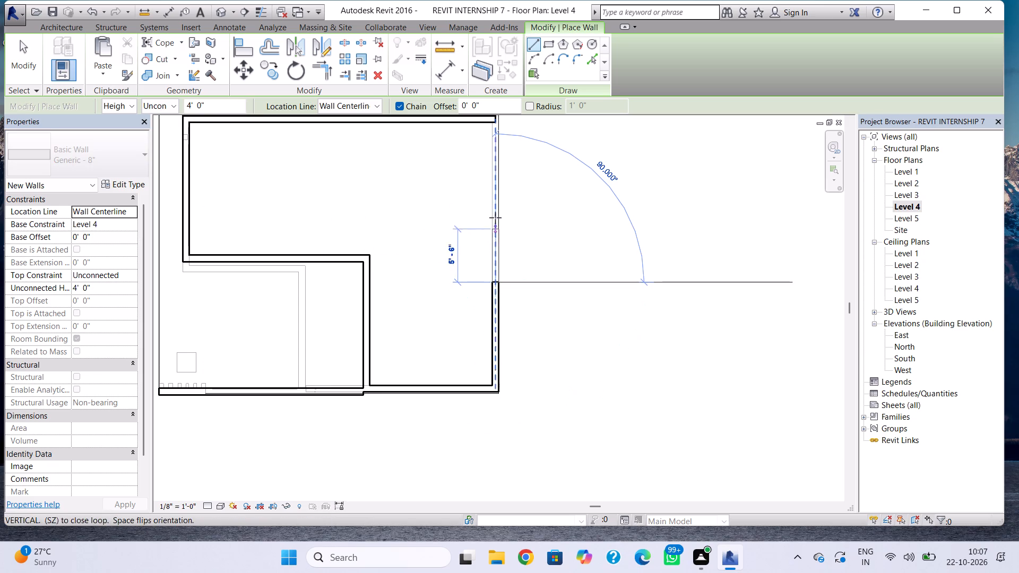
click(497, 121)
key(Escape)
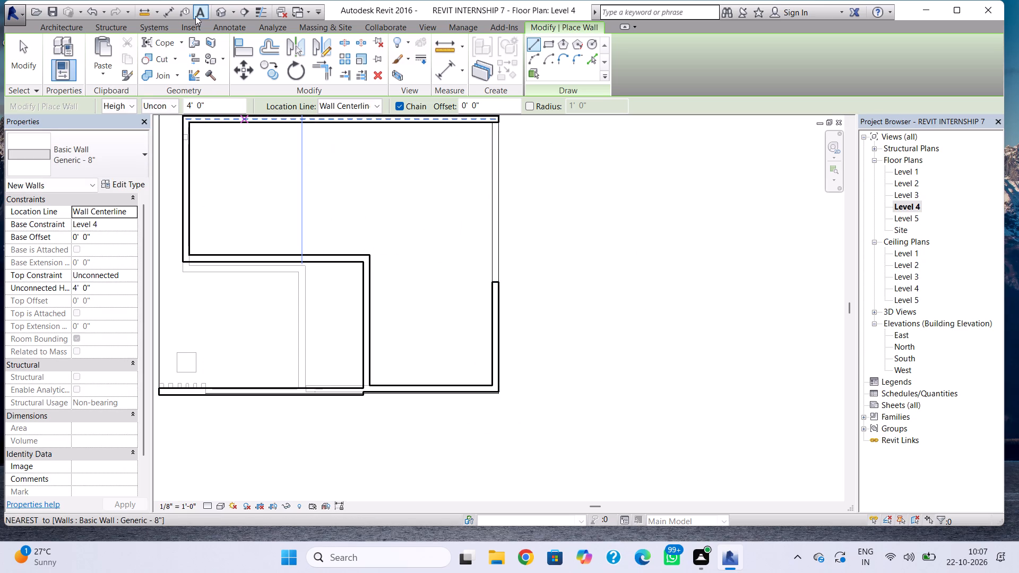
click(215, 16)
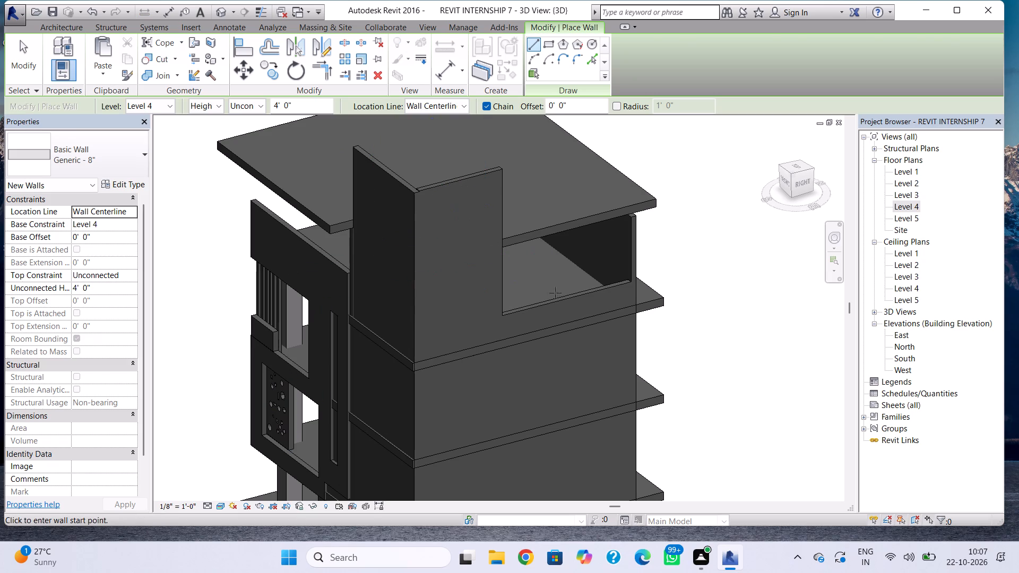
key(Escape)
In the 3D view, raise the top of the new Level 4 east wall segment to the roof slab, about 13' 0" high.
click(579, 295)
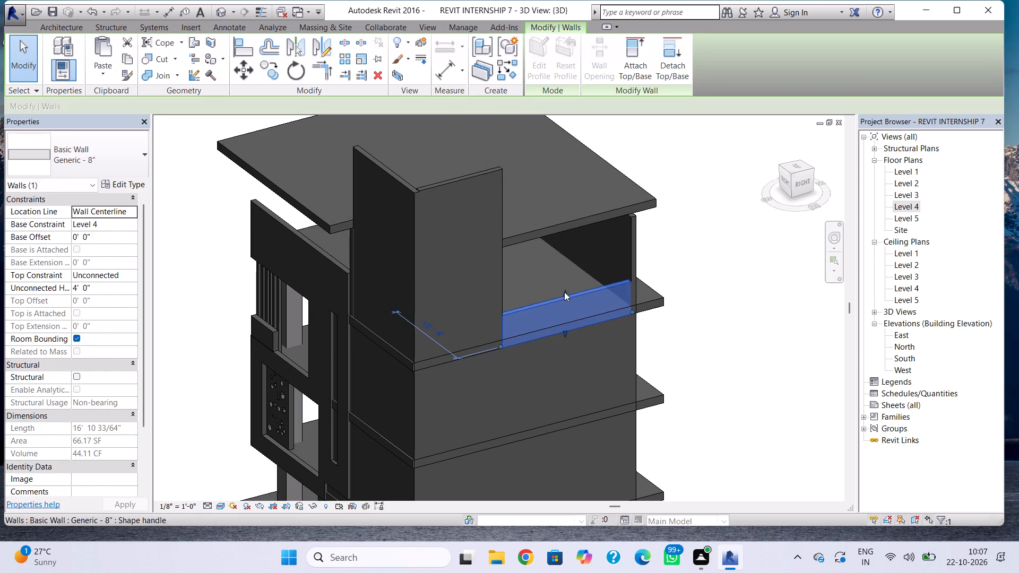
drag(564, 292, 573, 227)
key(Escape)
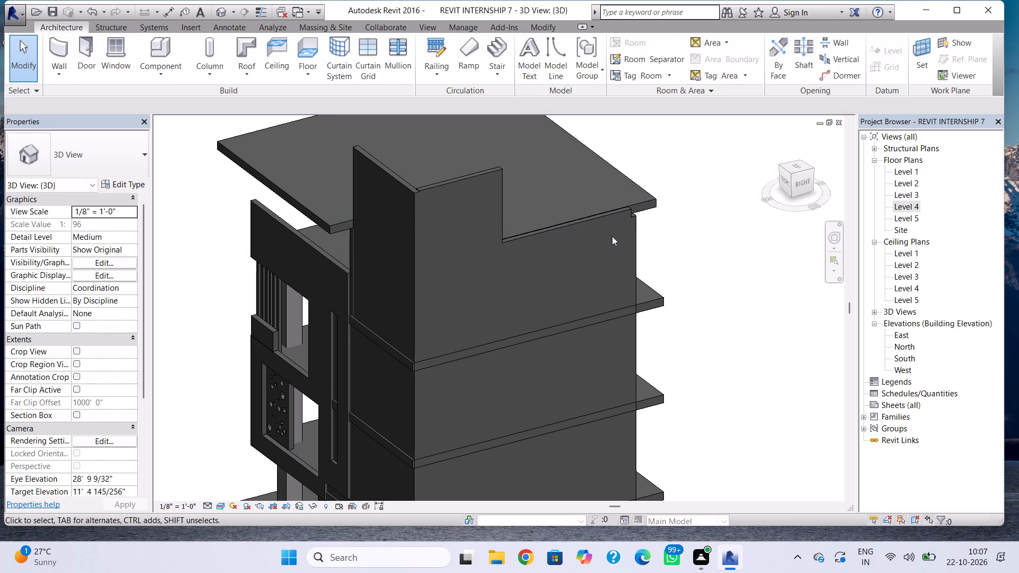
scroll(559, 227, up, 5)
click(559, 227)
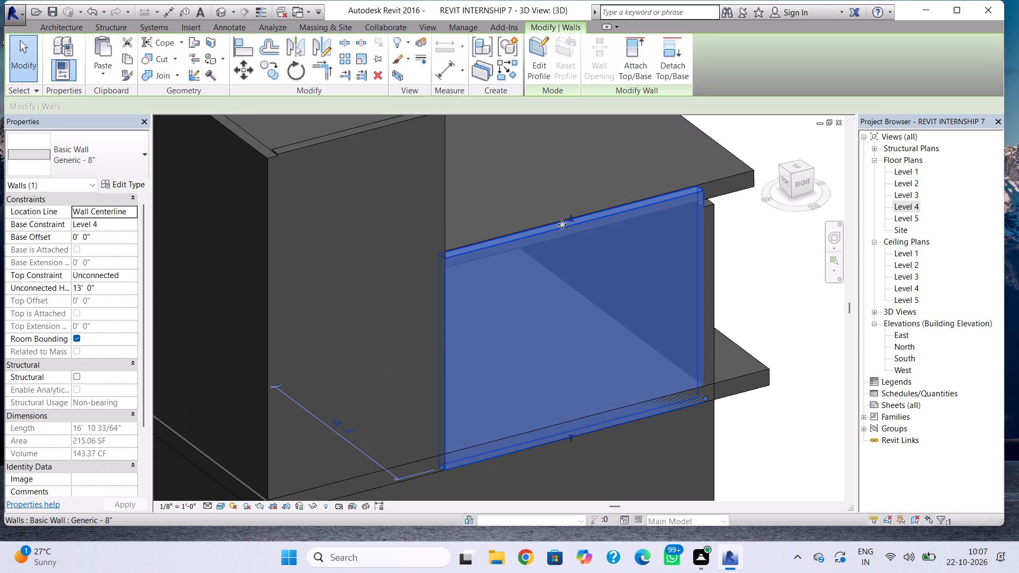
click(568, 218)
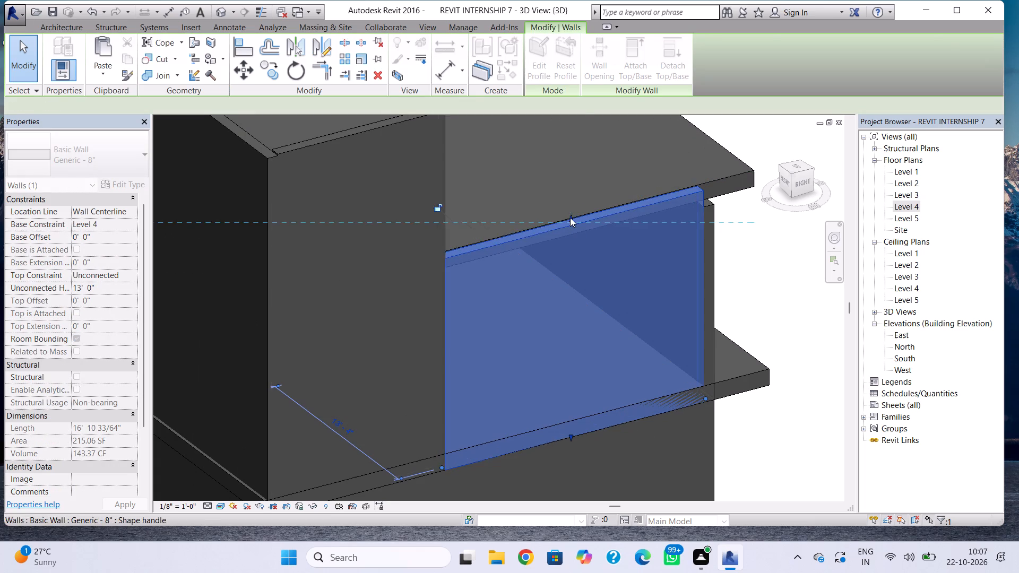
key(Escape)
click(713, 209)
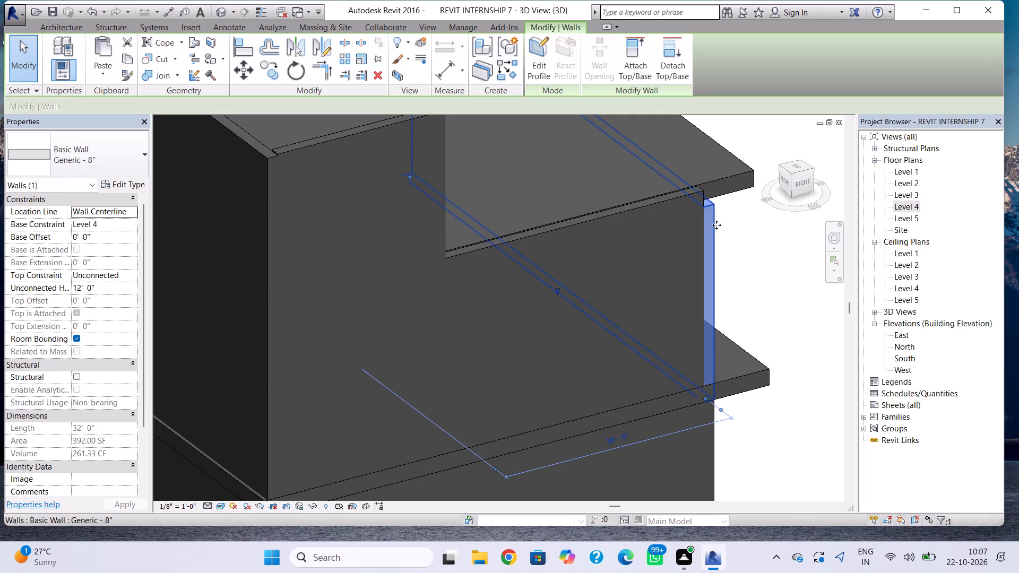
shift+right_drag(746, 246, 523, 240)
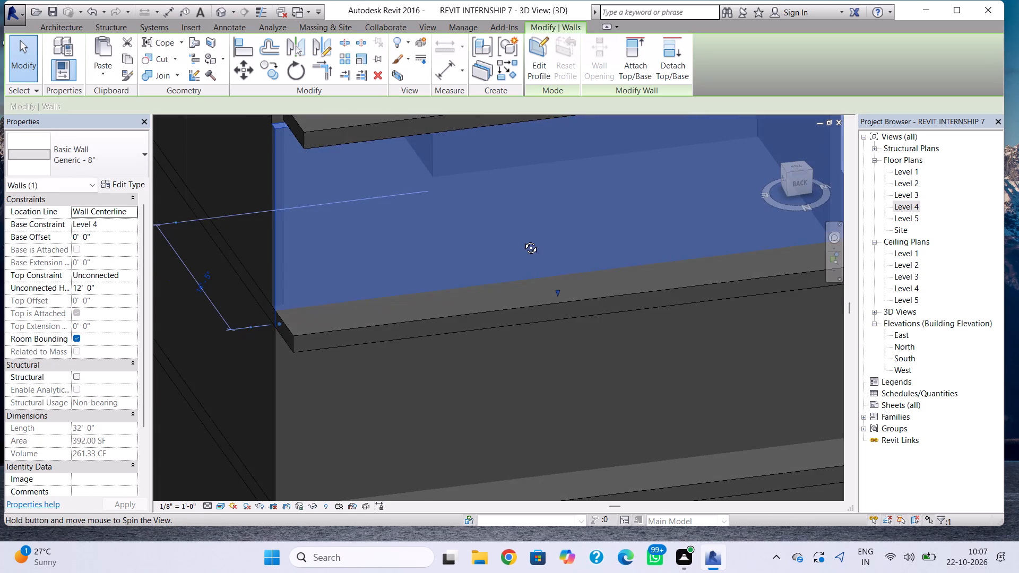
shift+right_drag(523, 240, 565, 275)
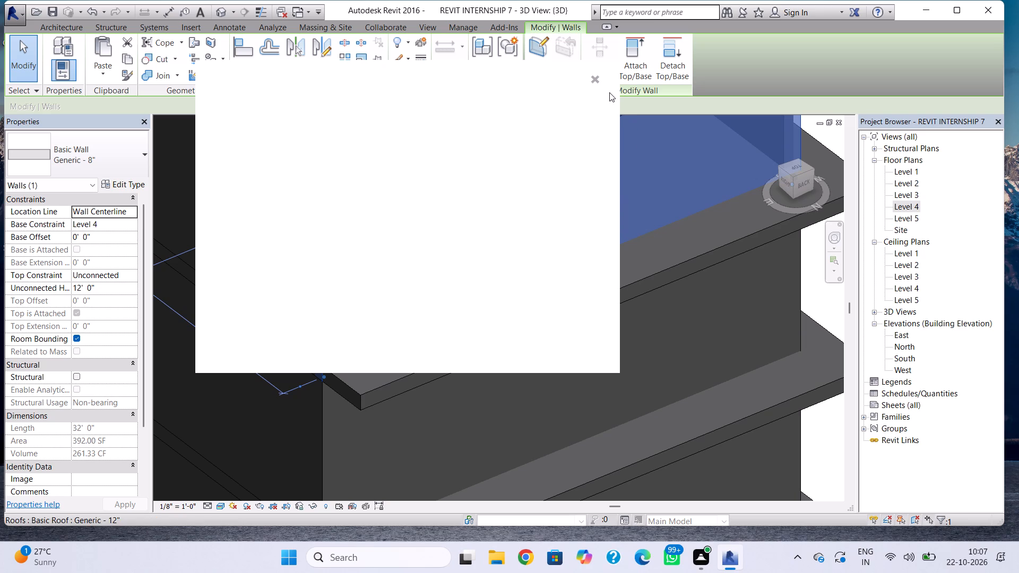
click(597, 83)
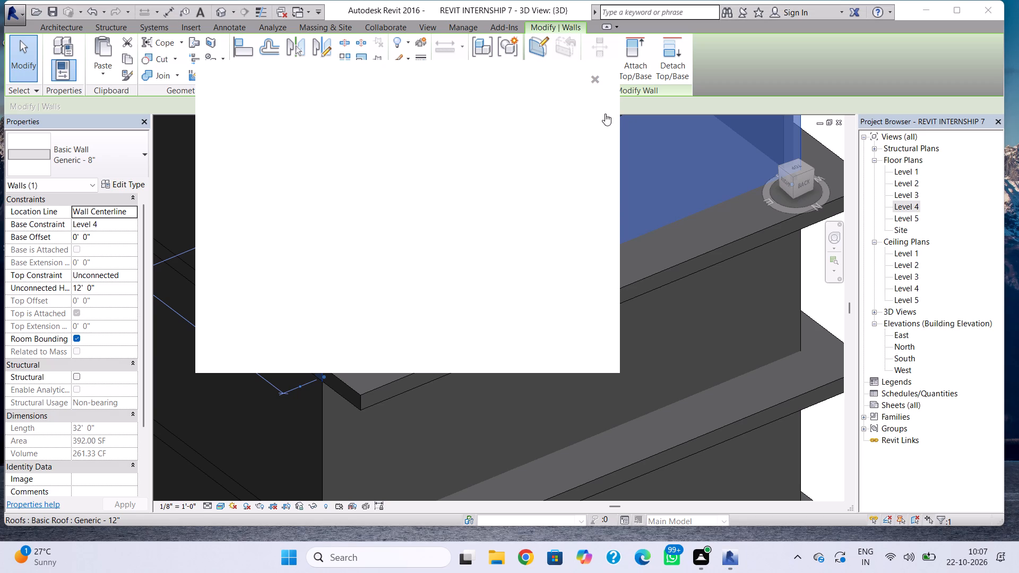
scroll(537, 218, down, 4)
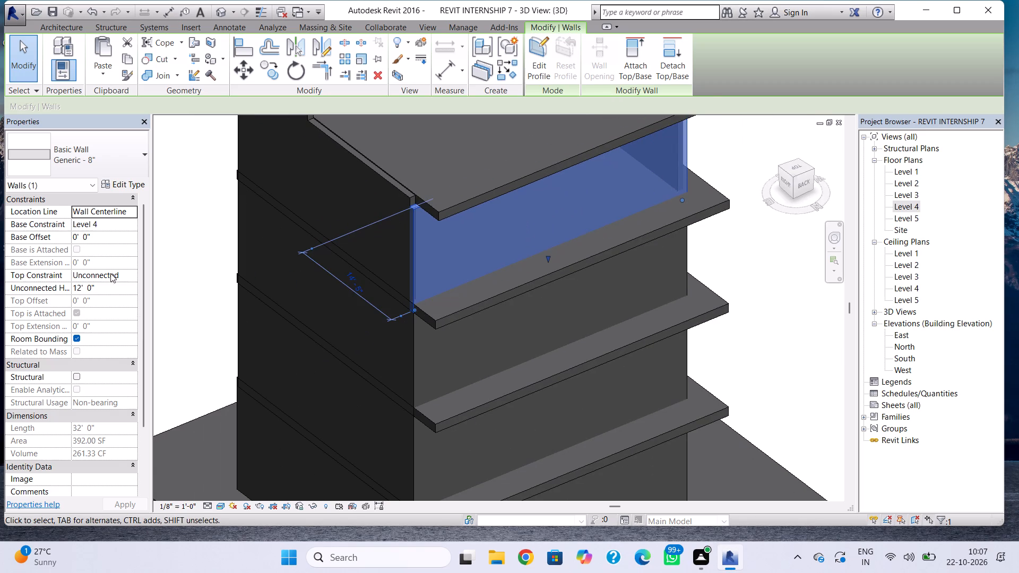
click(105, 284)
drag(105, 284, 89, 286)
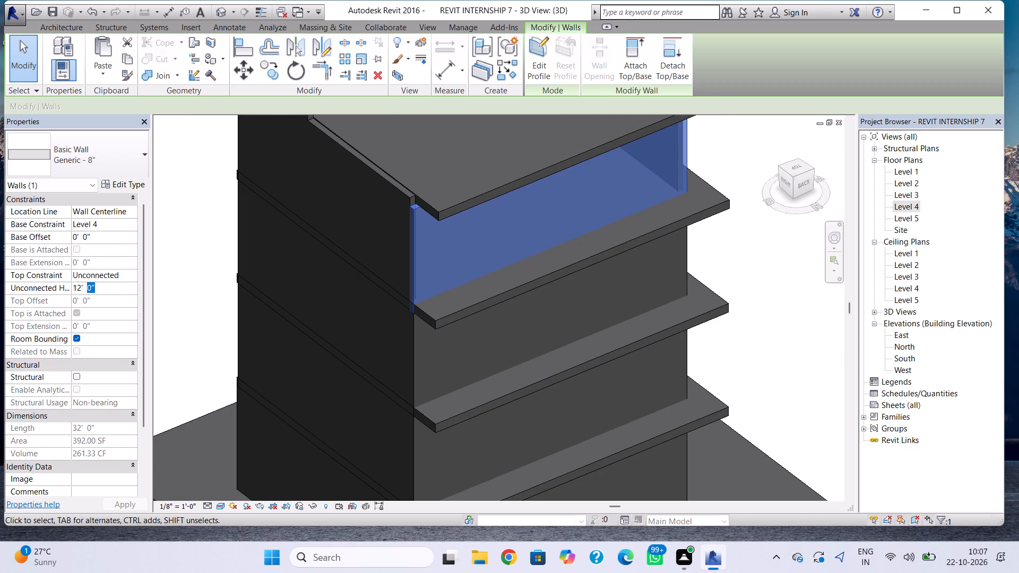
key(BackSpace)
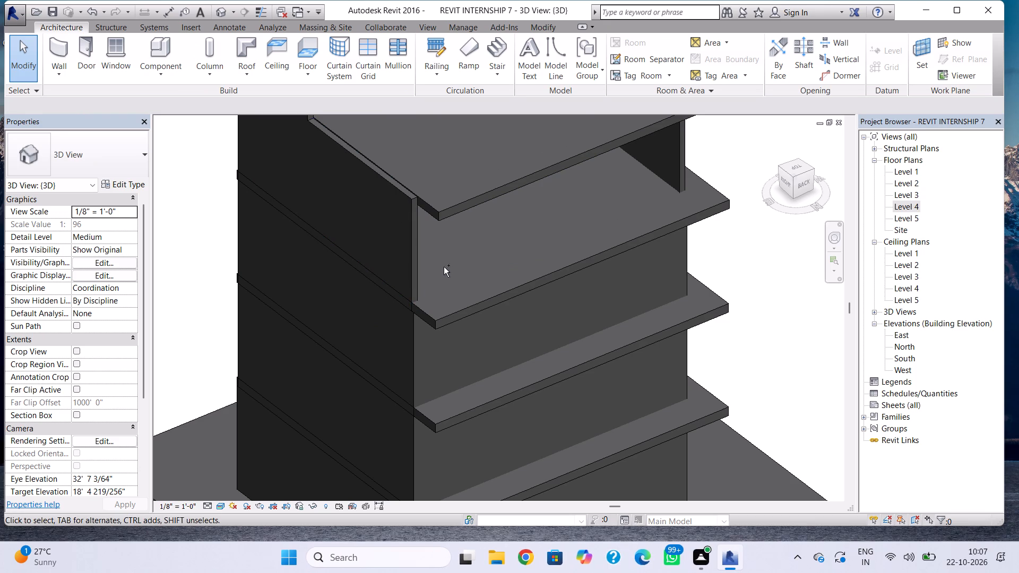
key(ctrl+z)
Set the unconnected height of the Level 4 back wall under the roof slab to 12' 2".
scroll(443, 296, down, 1)
middle_drag(449, 307, 463, 427)
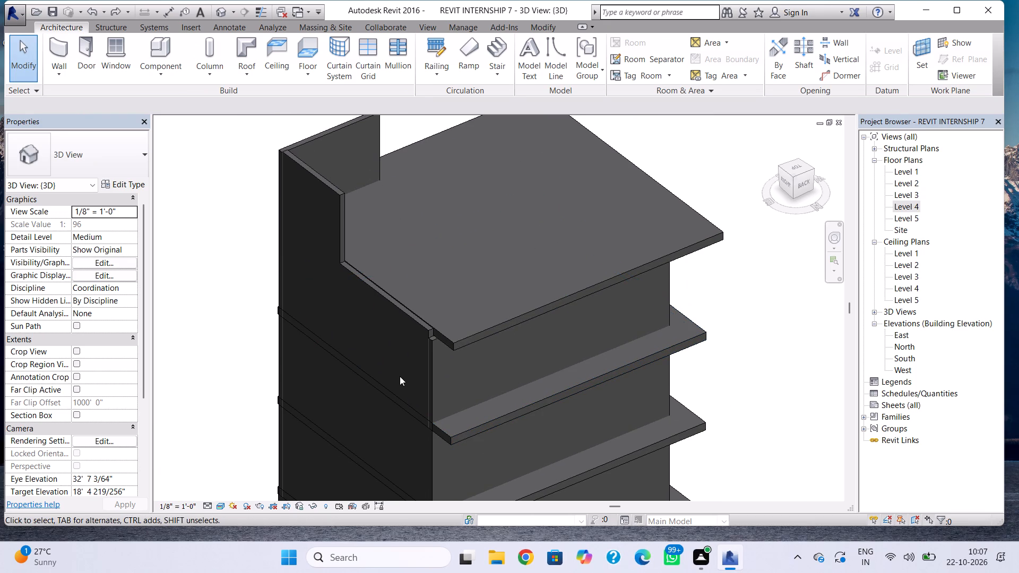
click(431, 342)
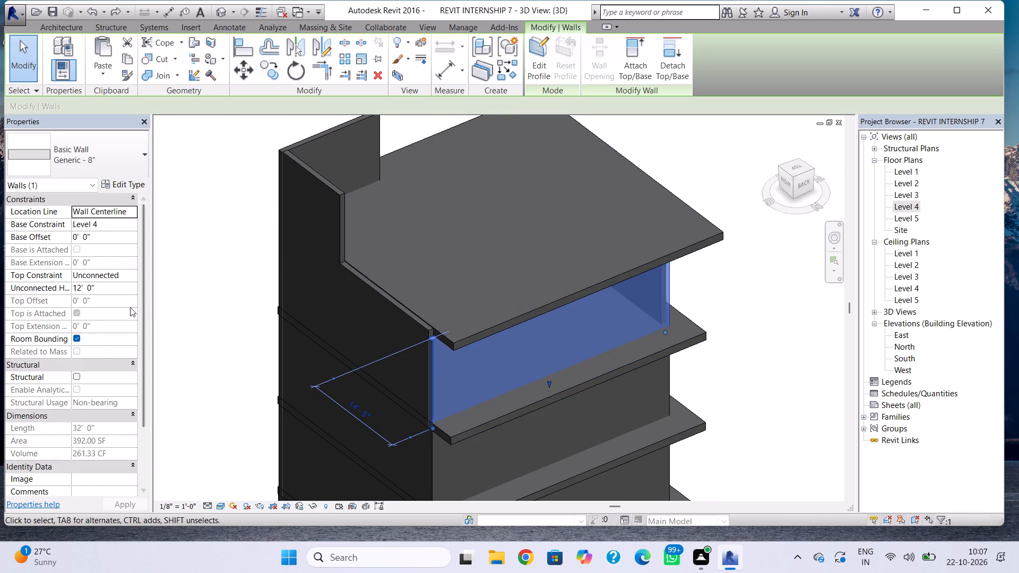
click(118, 283)
drag(115, 290, 55, 289)
text(12)
key(apostrophe)
key(2)
key(shift+quotedbl)
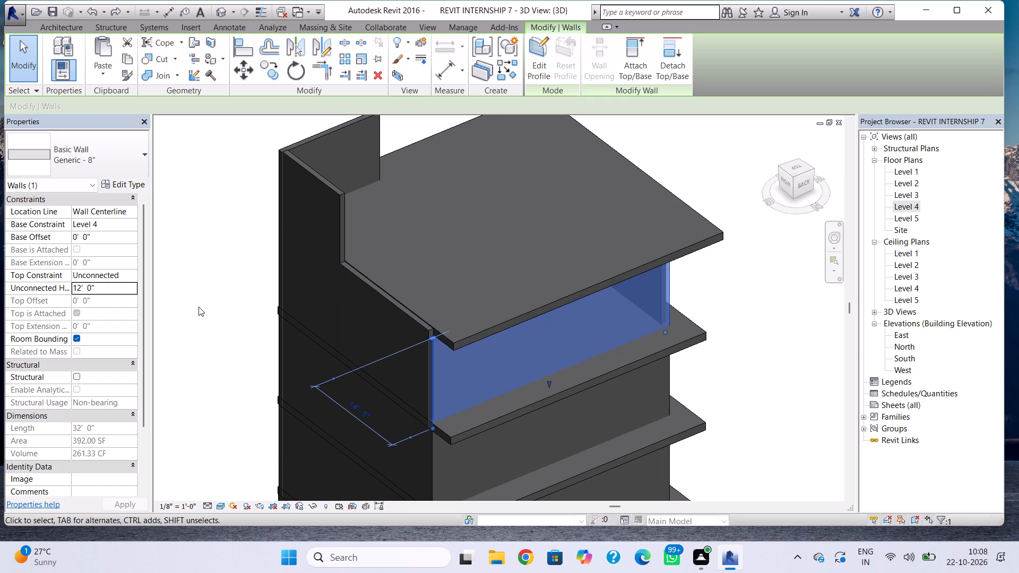
click(102, 283)
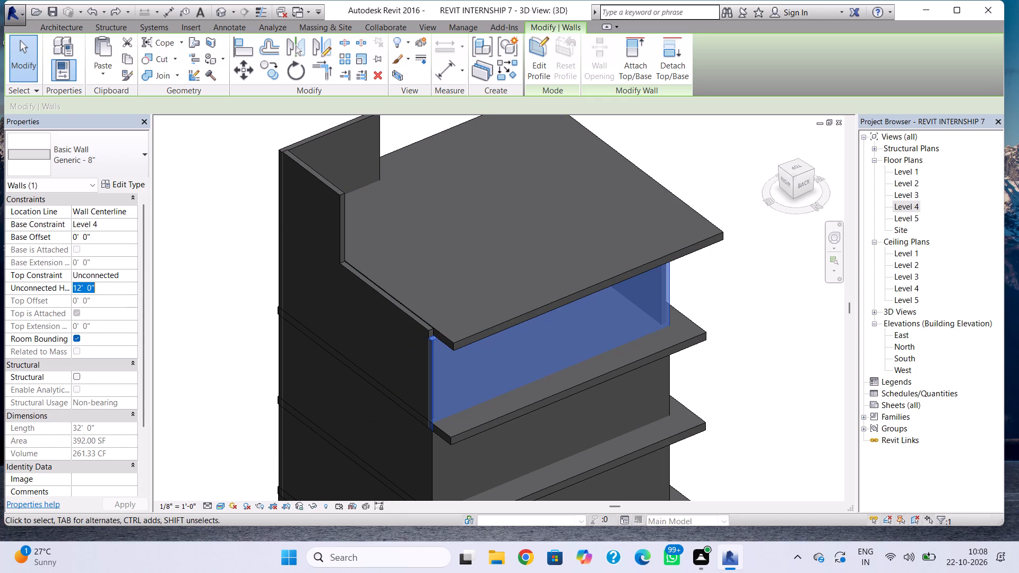
text(12')
key(Return)
text(12'2)
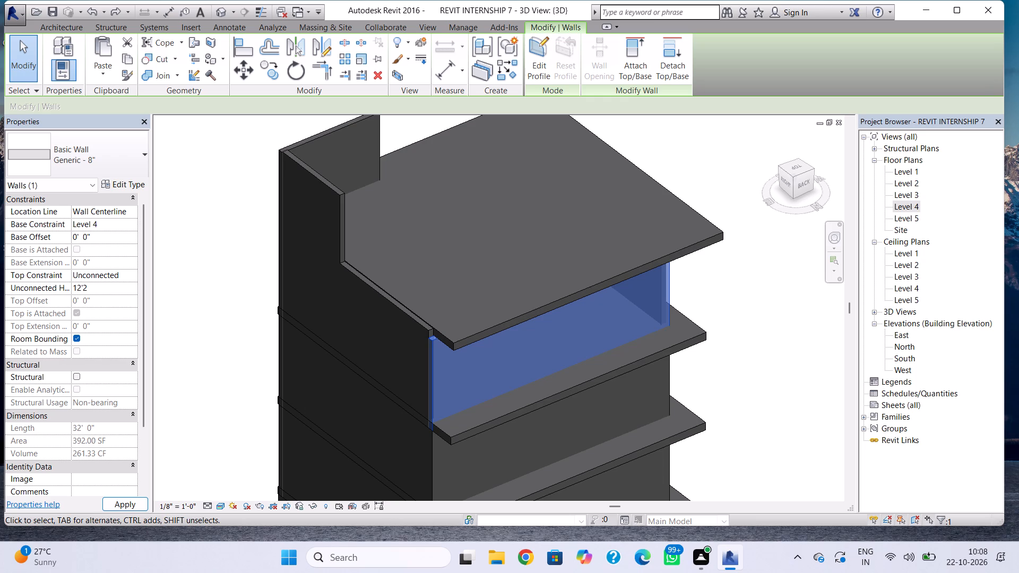
key(shift+quotedbl)
key(Return)
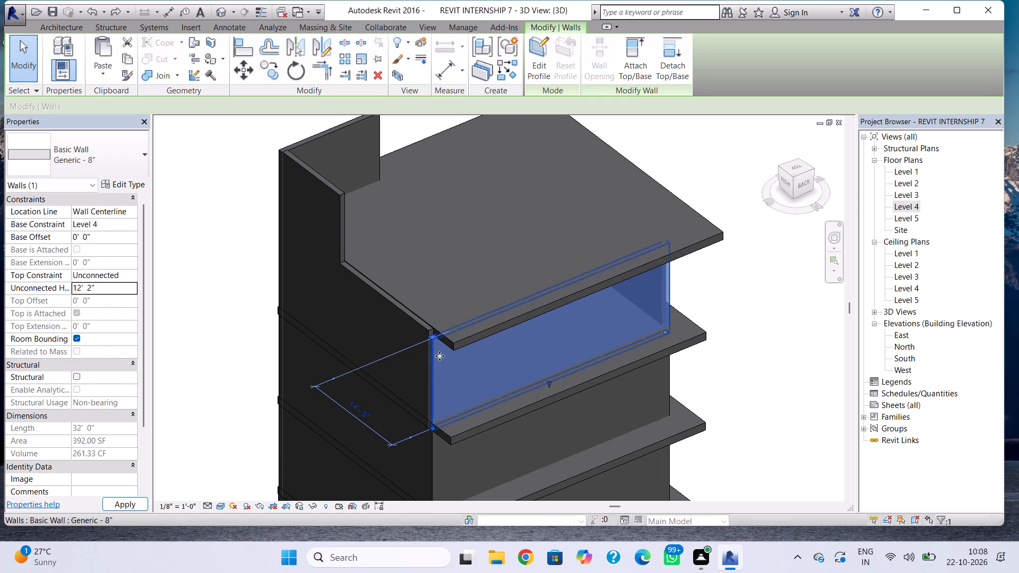
key(Escape)
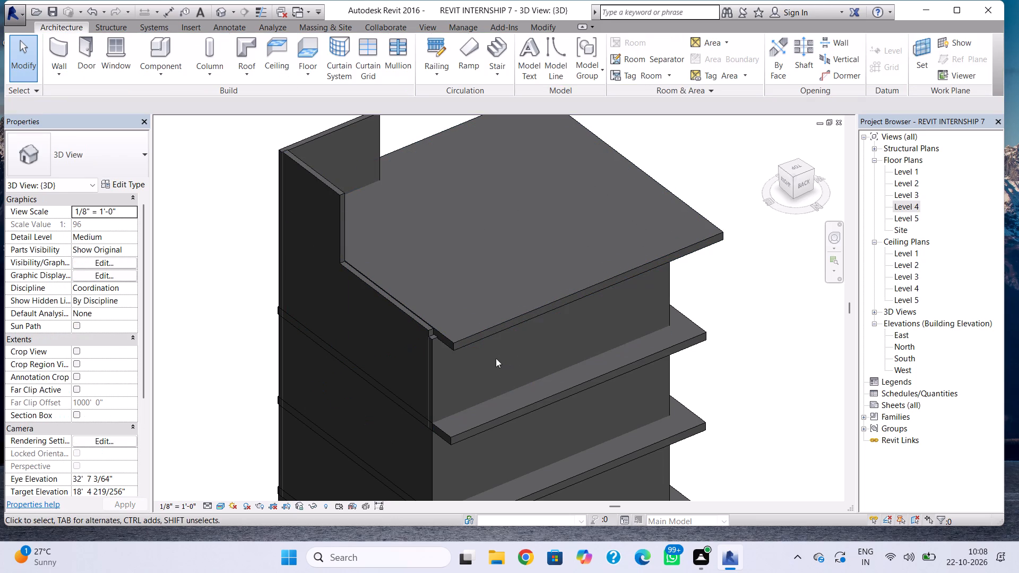
Edit the top roof's footprint in the Level 4 plan, nudging its east boundary slightly inward from the east wall, and return to 3D.
shift+right_drag(488, 360, 556, 261)
click(493, 302)
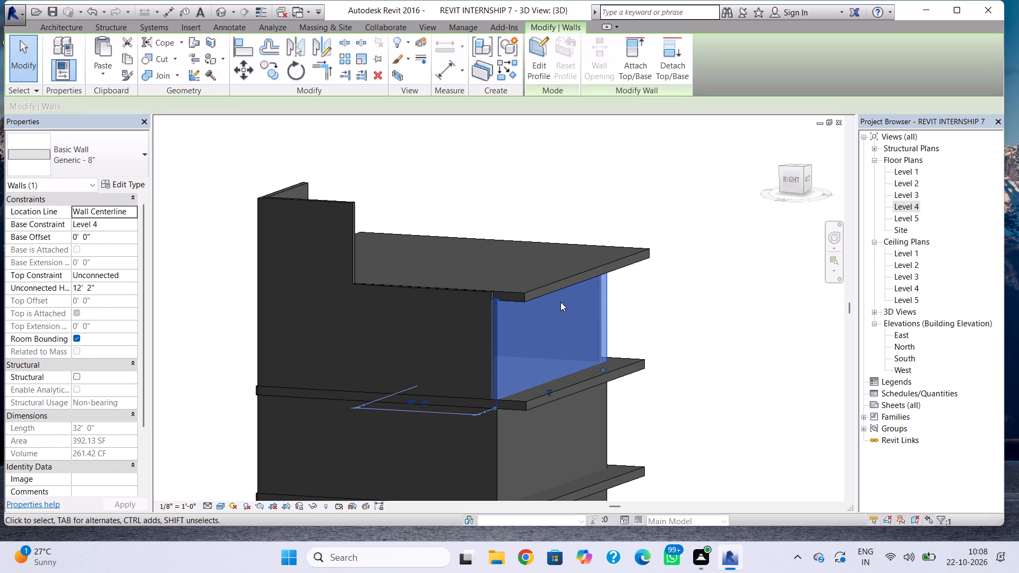
triple_click(533, 289)
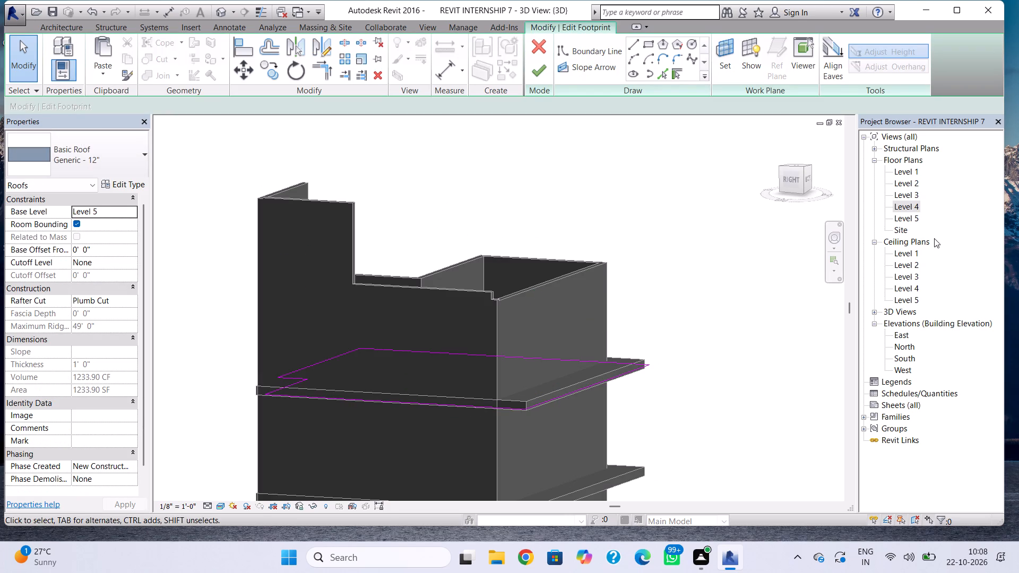
click(911, 206)
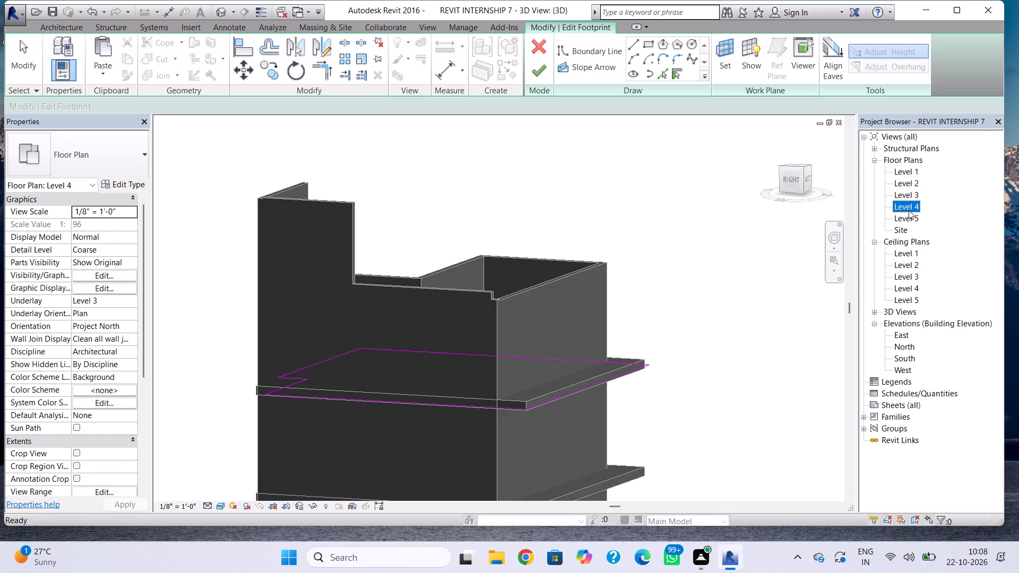
click(909, 210)
scroll(493, 375, up, 3)
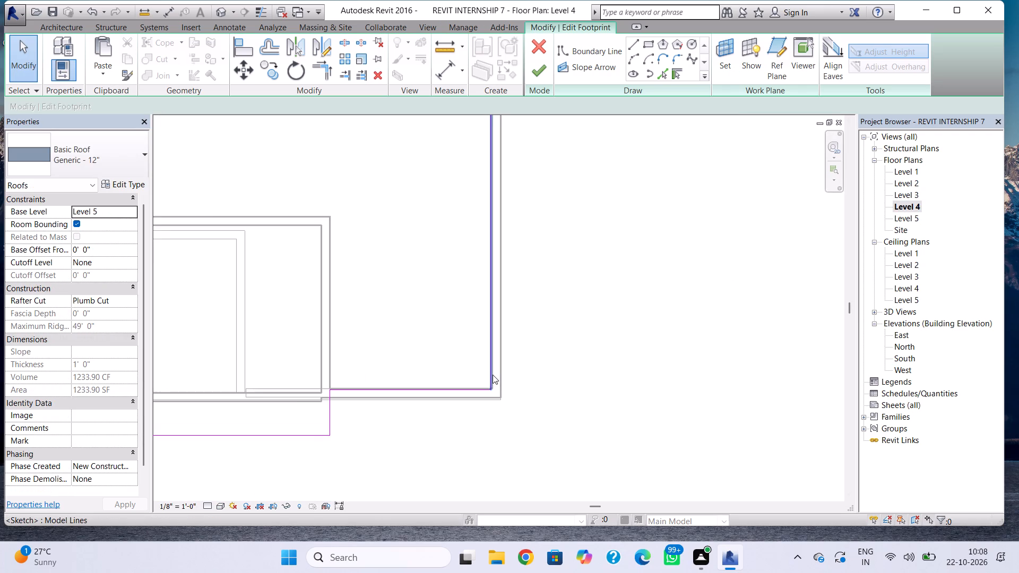
click(493, 375)
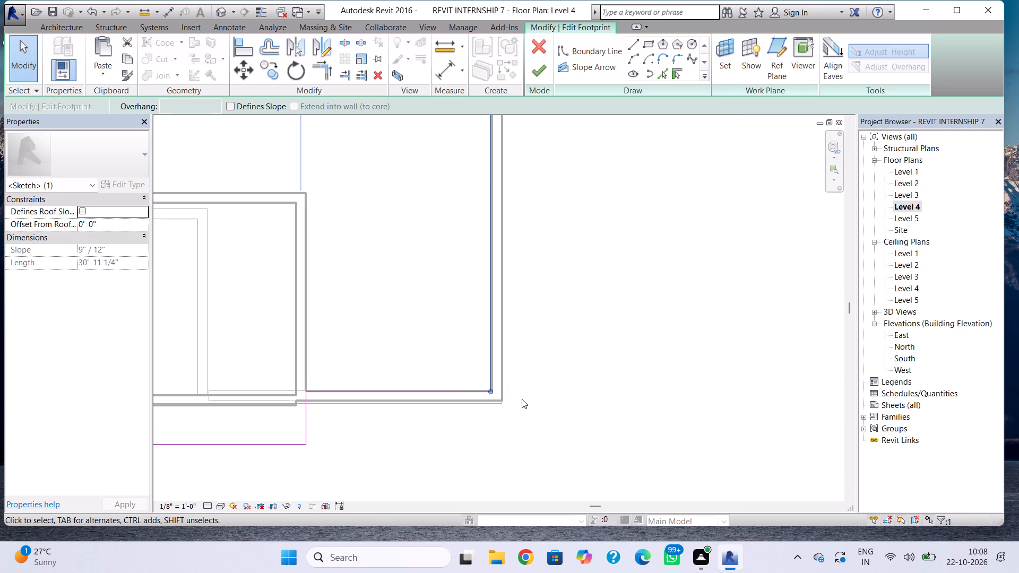
key(Left)
key(Left)
key(Left)
key(Left)
key(Left)
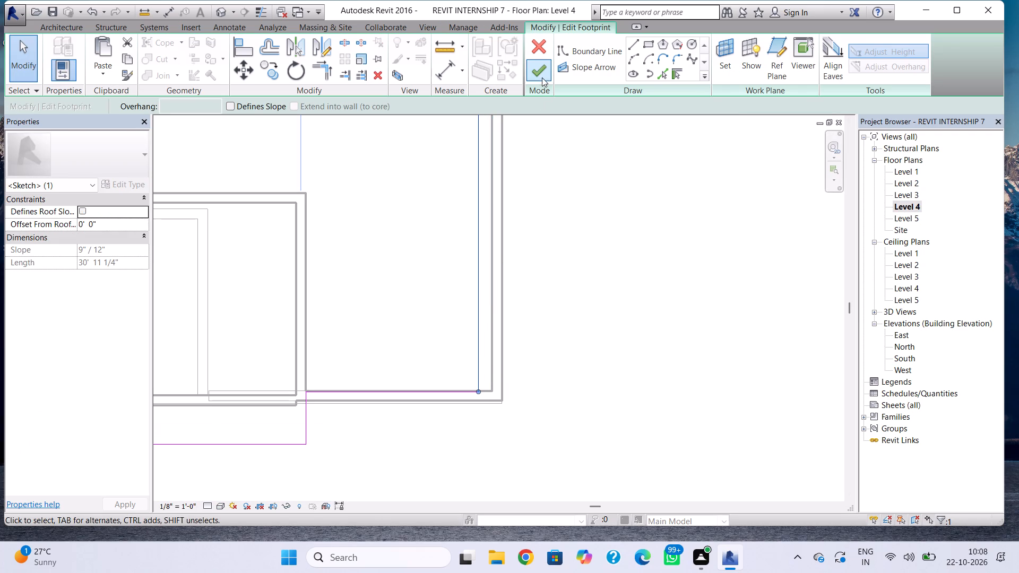
click(542, 77)
click(543, 283)
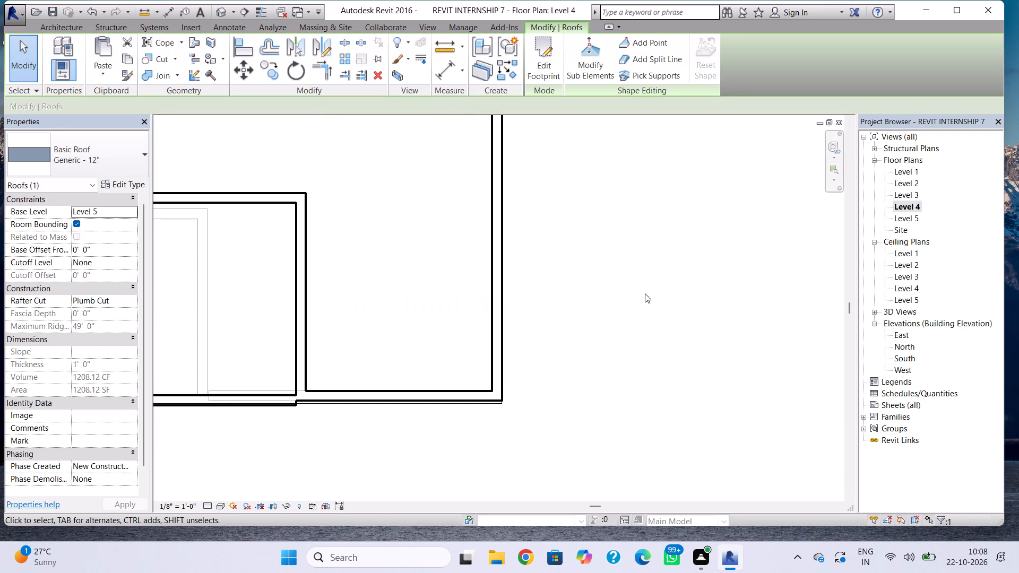
click(220, 11)
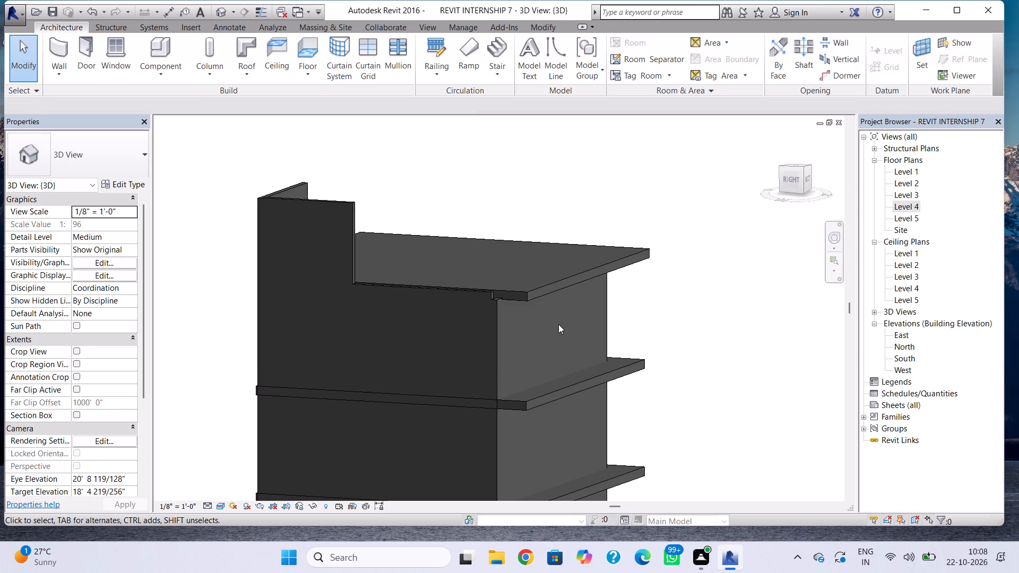
scroll(532, 345, up, 3)
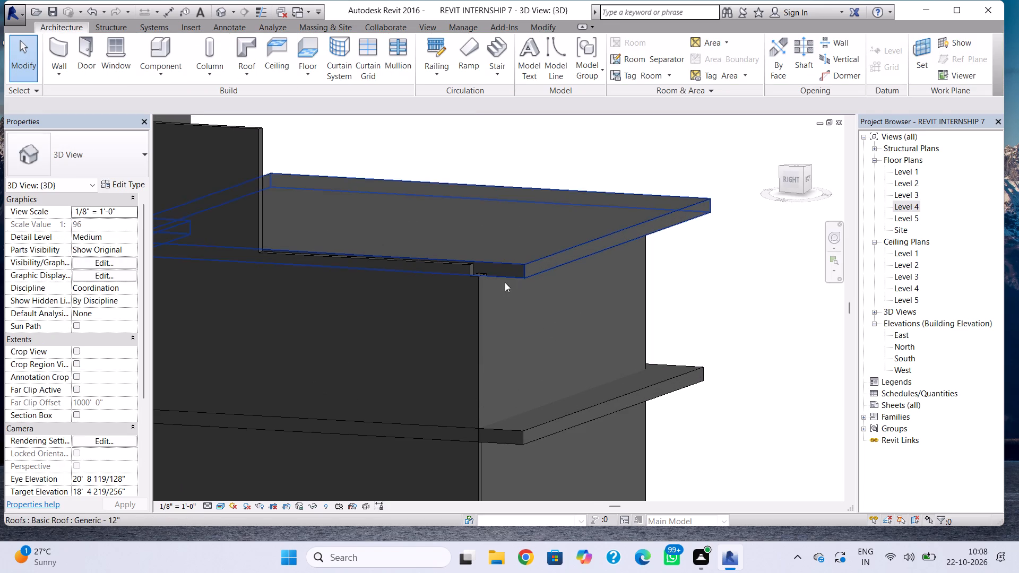
Edit the top roof's footprint, nudging its back (north) boundary inward from the overhang to the inner face of the Level 4 back wall.
double_click(516, 261)
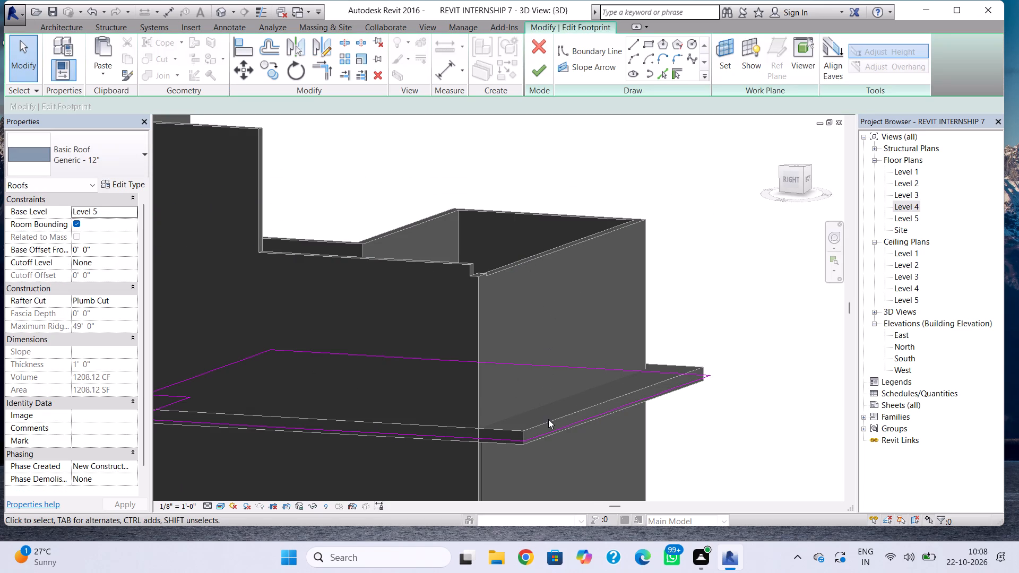
shift+right_drag(545, 410, 600, 540)
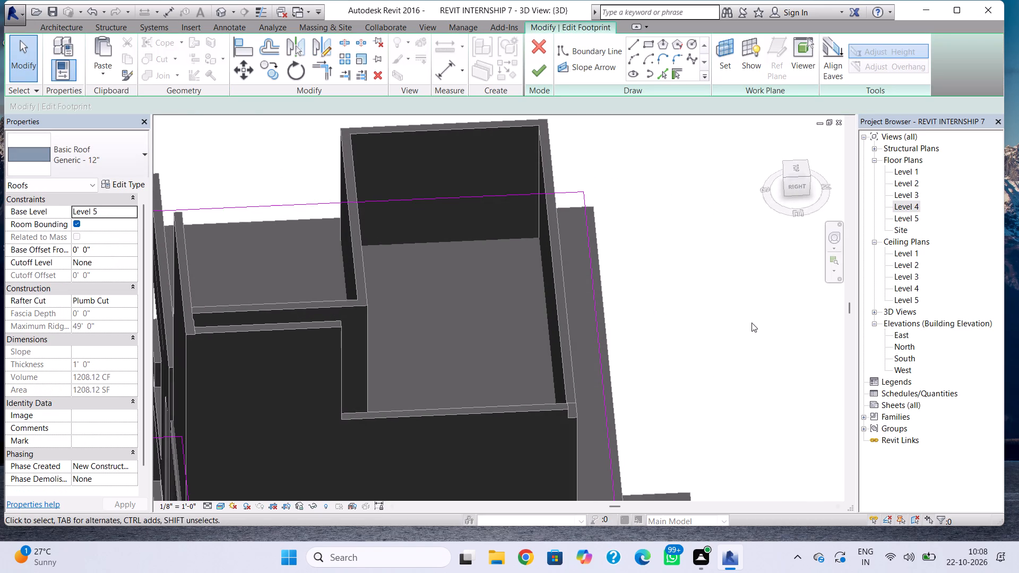
click(797, 169)
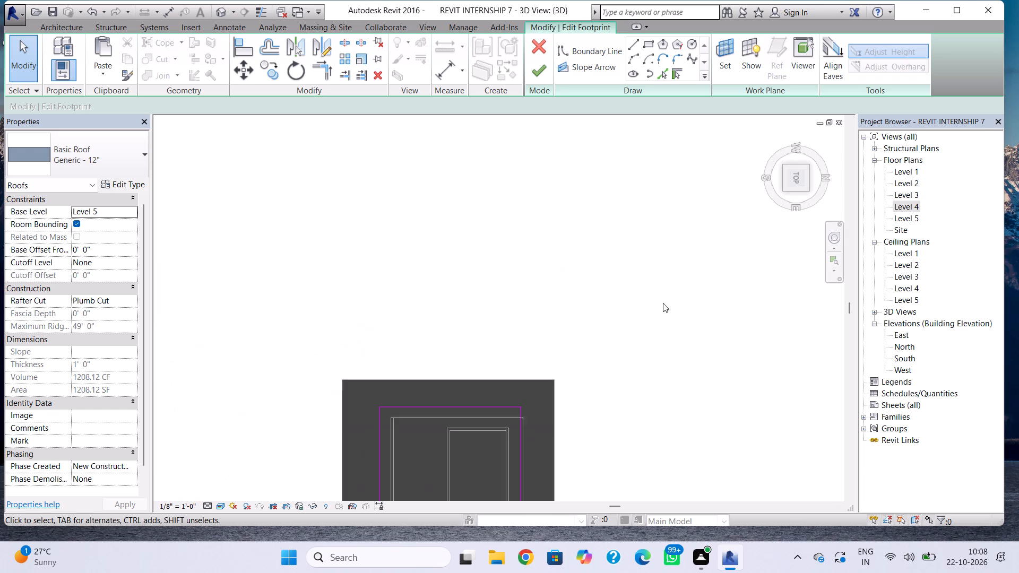
scroll(619, 349, up, 4)
click(538, 351)
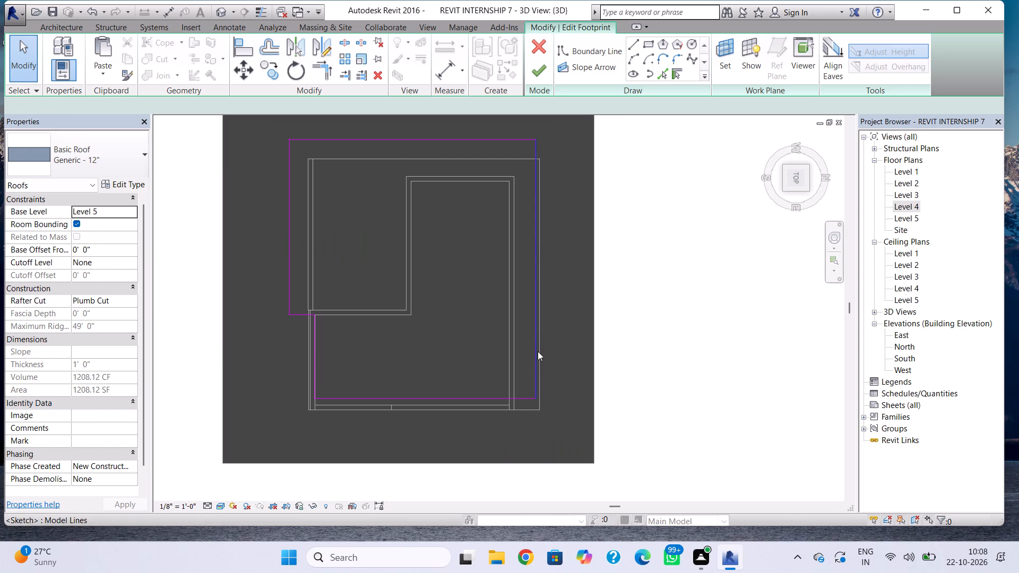
key(Left)
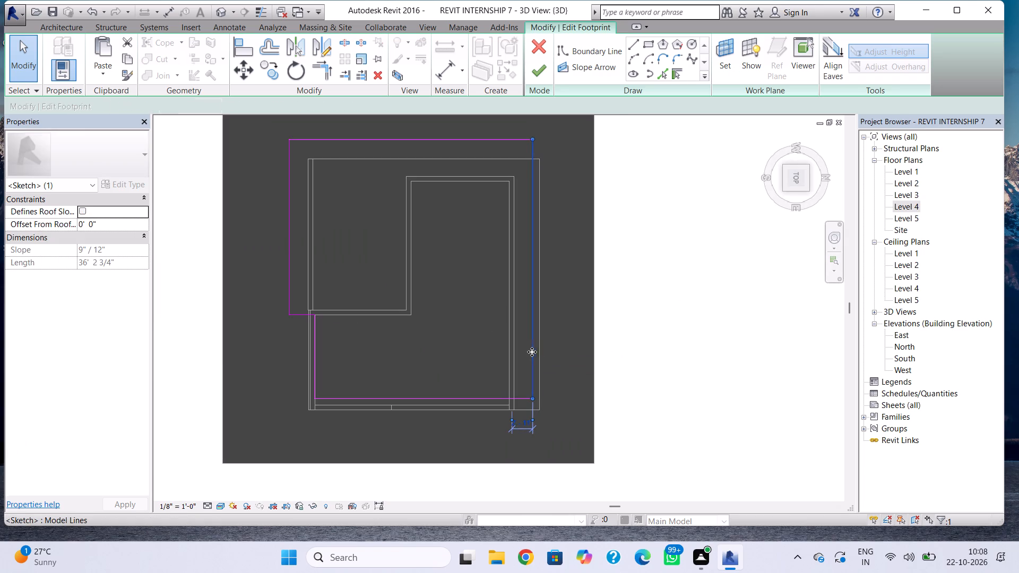
key(Left)
key(Left)
key(Left)
key(Left)
key(Left)
key(Left)
key(Left)
key(Left)
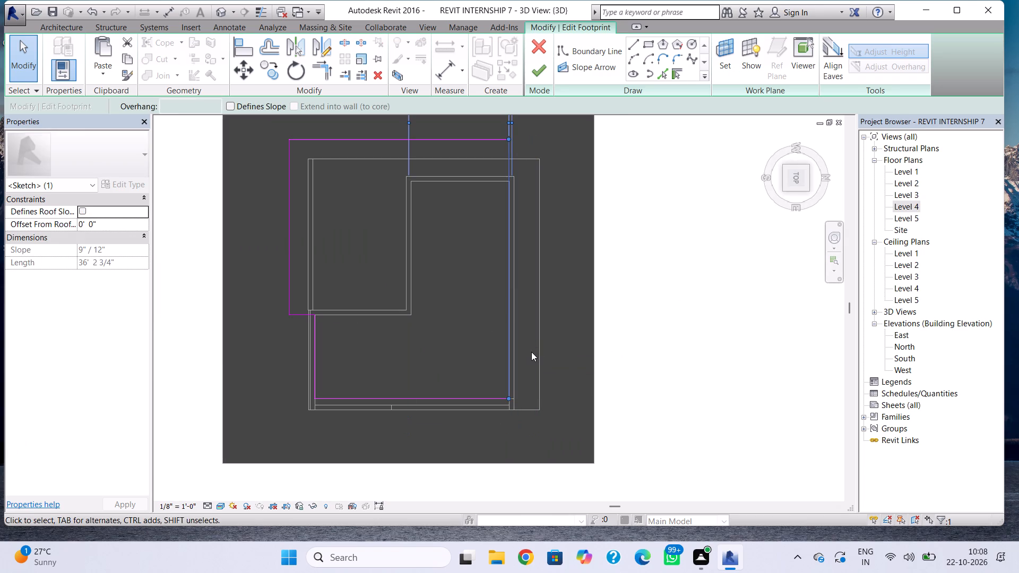
click(538, 66)
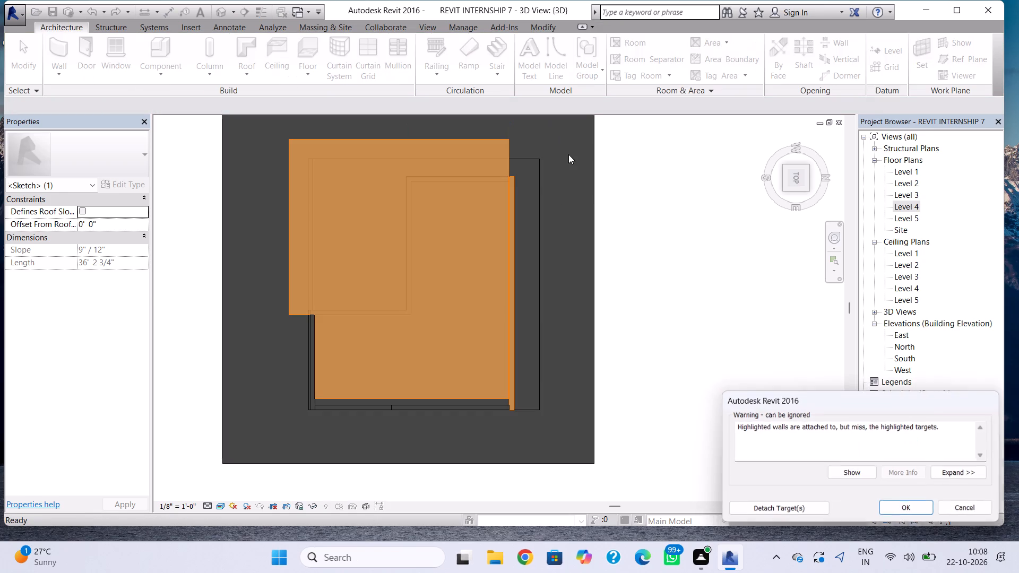
click(914, 507)
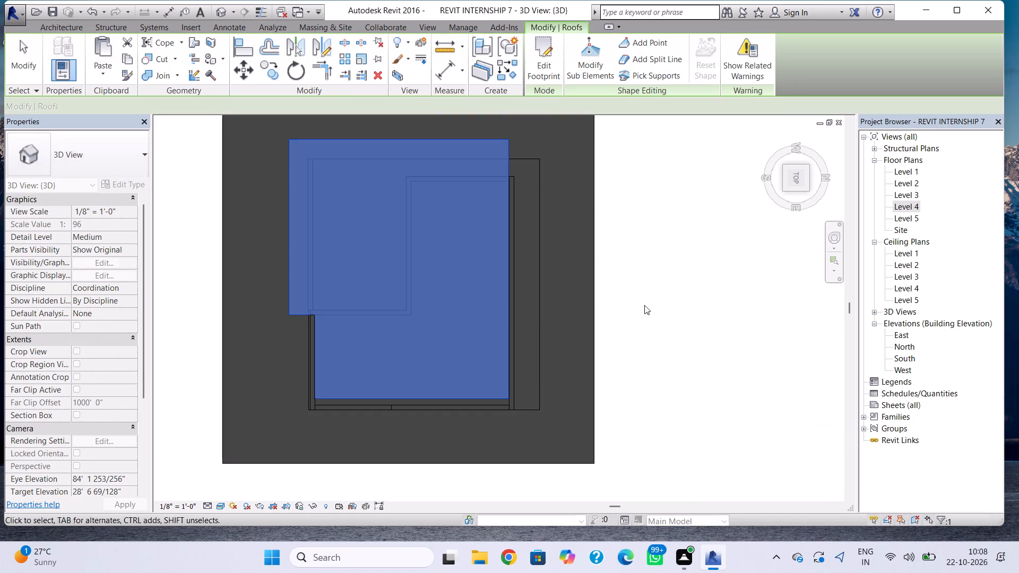
click(225, 7)
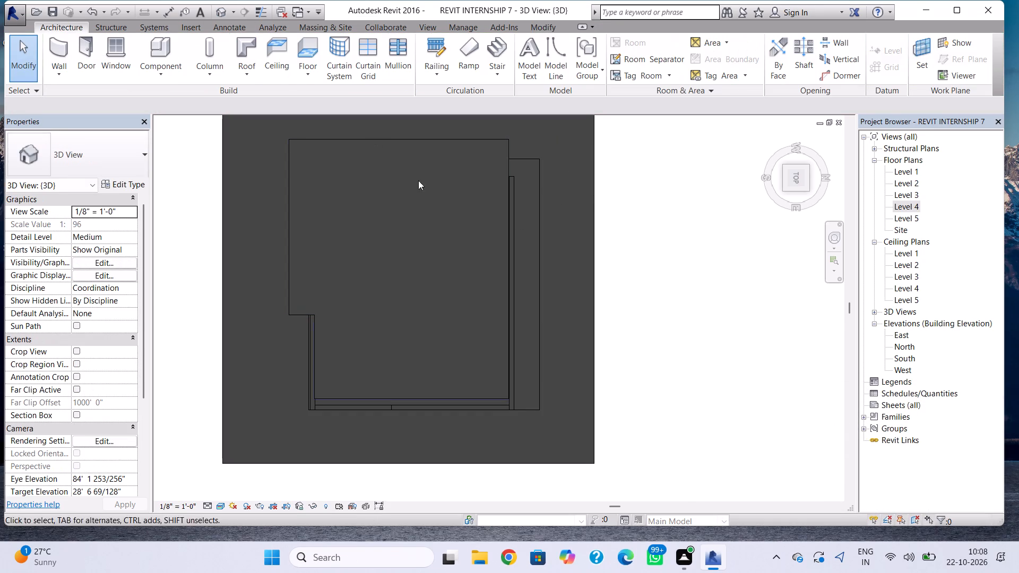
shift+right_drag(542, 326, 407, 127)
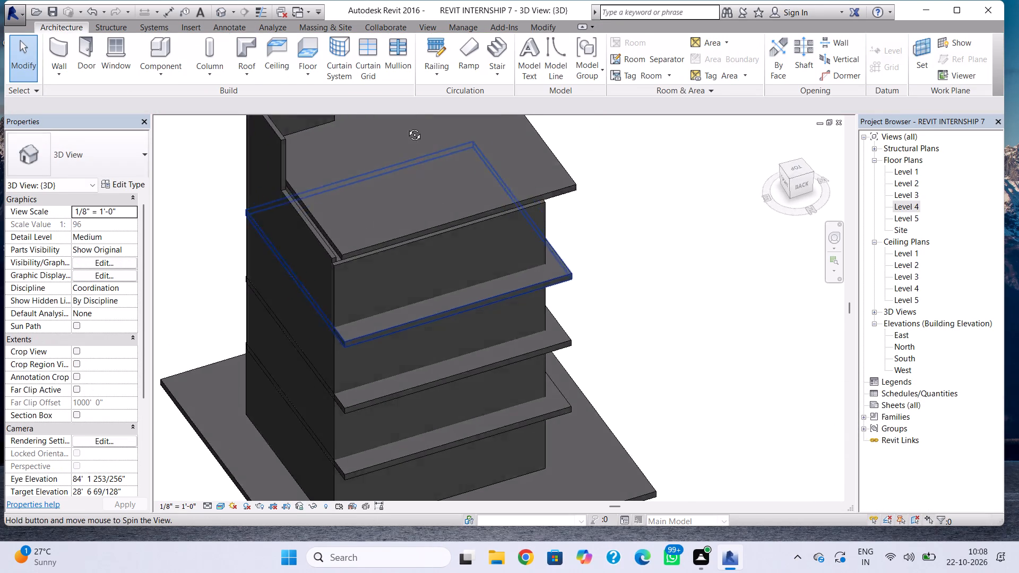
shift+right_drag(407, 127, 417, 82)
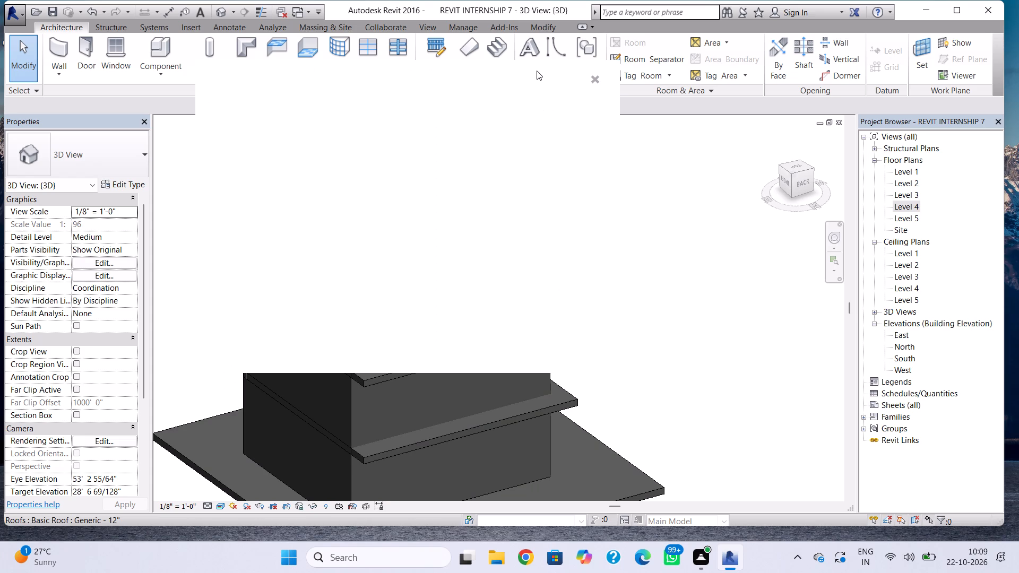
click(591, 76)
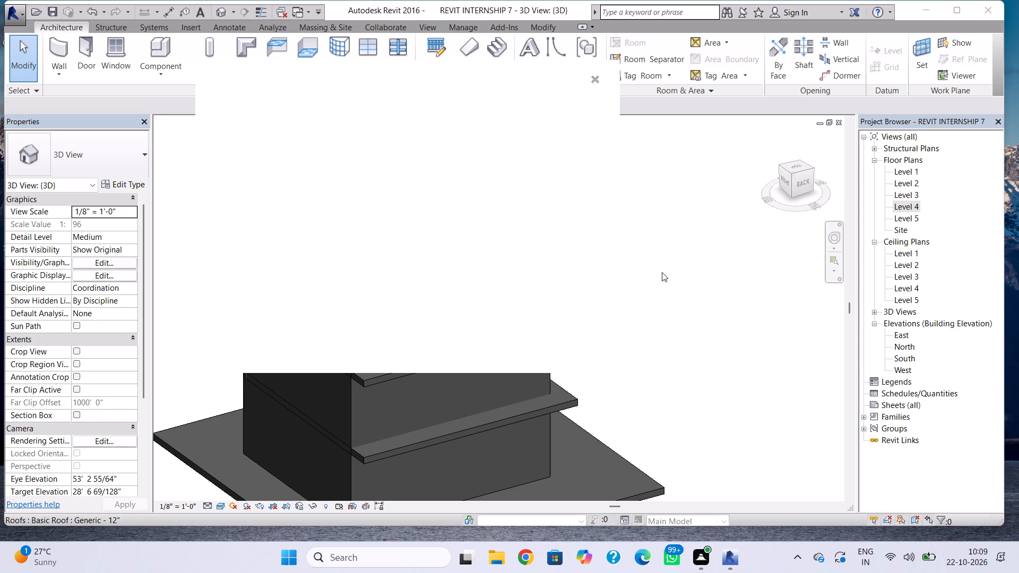
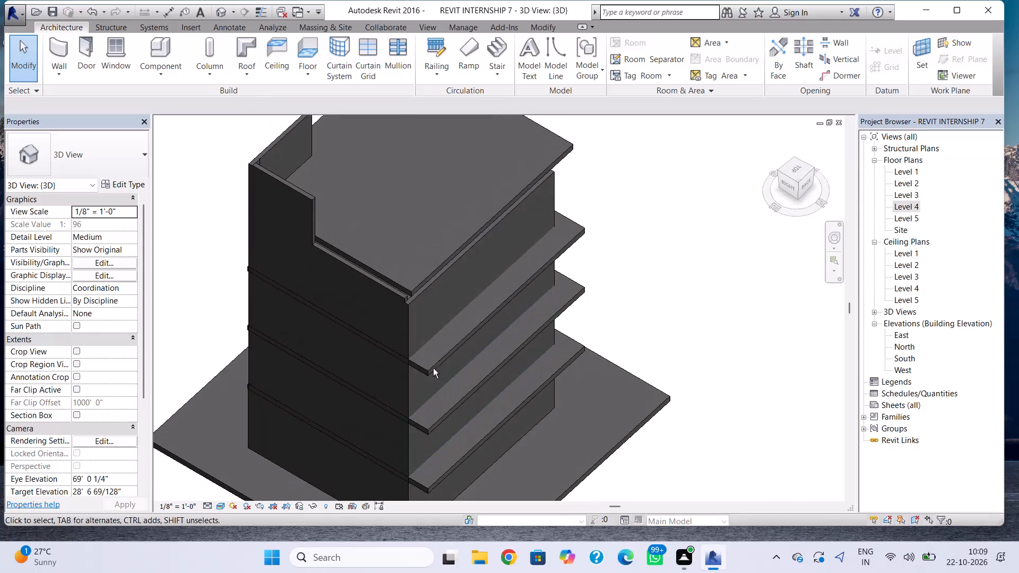
Raise the base of the Level 4 back wall to the top of the projecting slab, a base offset of about 0' 7".
scroll(413, 329, up, 6)
click(413, 283)
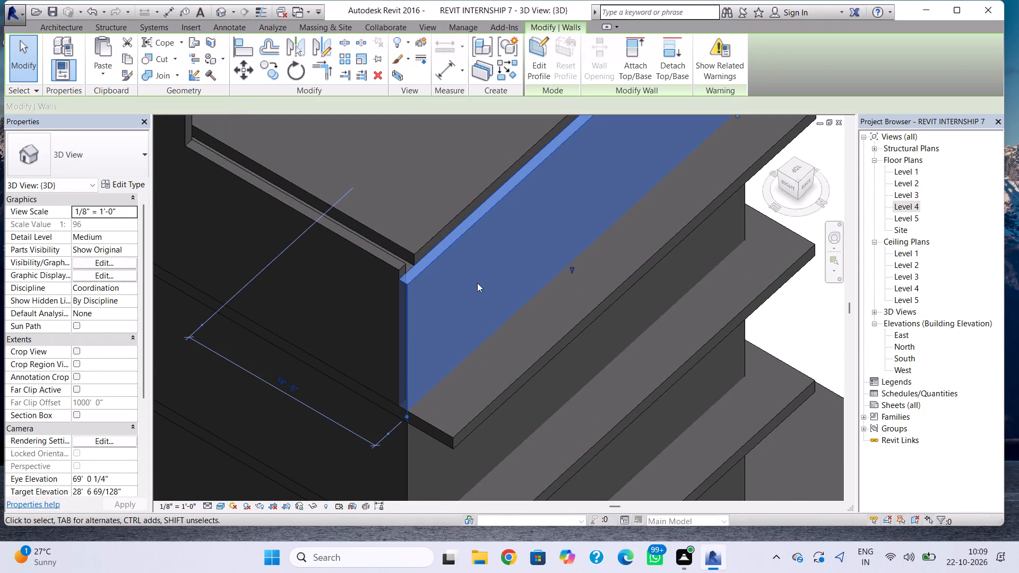
right_drag(487, 297, 379, 217)
shift+right_drag(555, 317, 513, 277)
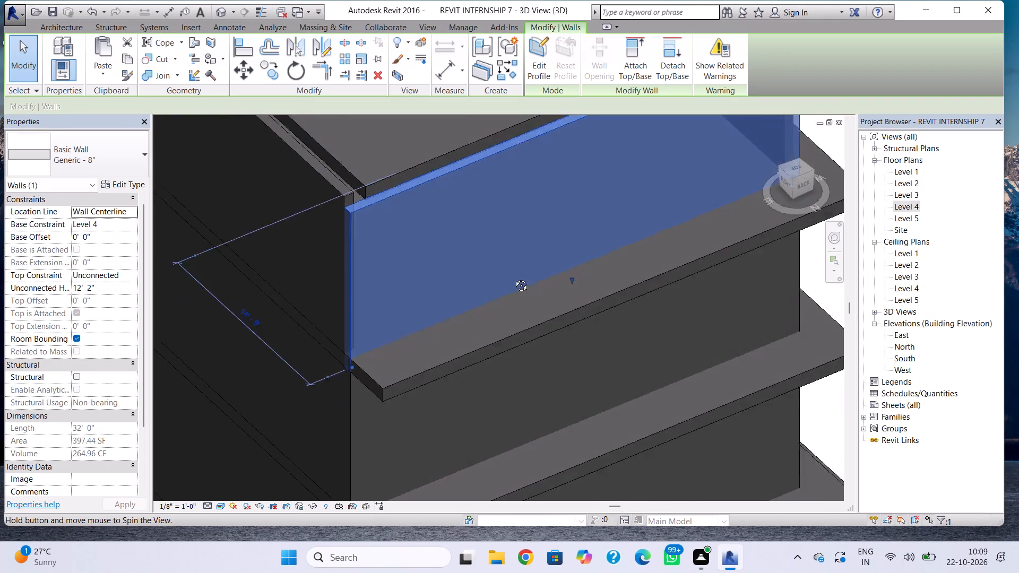
shift+right_drag(513, 277, 489, 216)
middle_drag(440, 421, 438, 497)
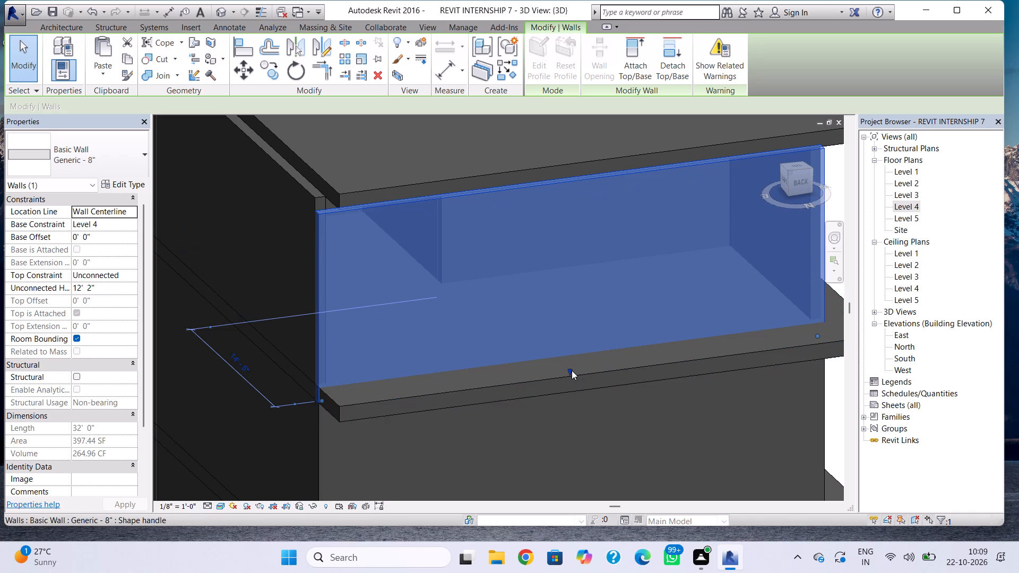
drag(572, 370, 572, 358)
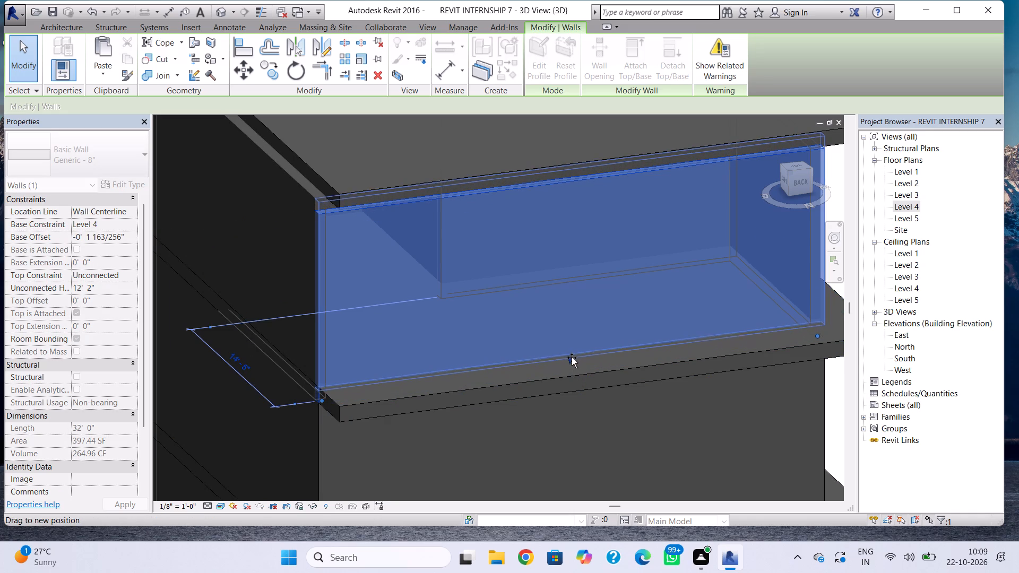
drag(572, 358, 572, 359)
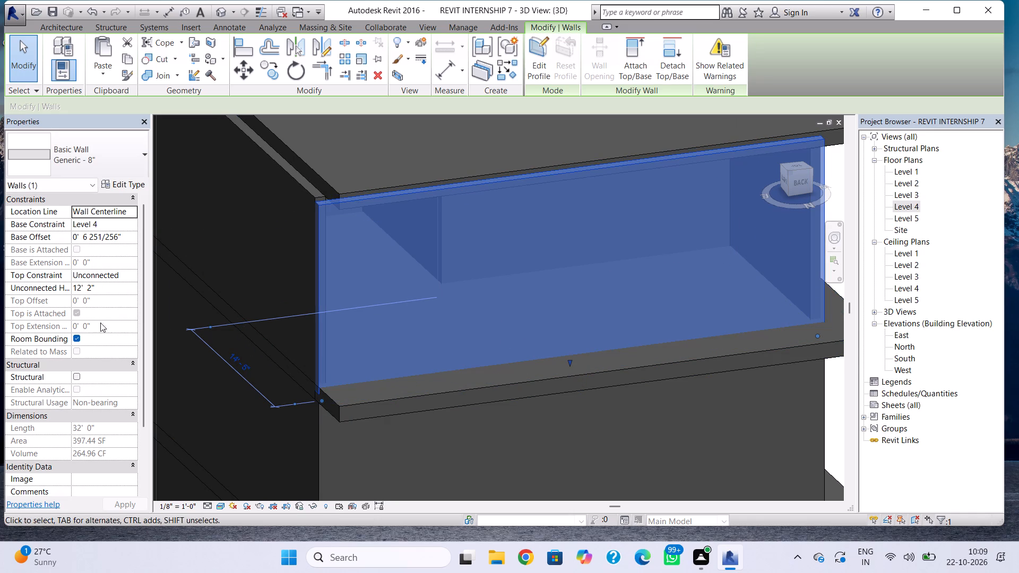
Set the unconnected height of the Level 4 back wall to 12' 4".
click(111, 291)
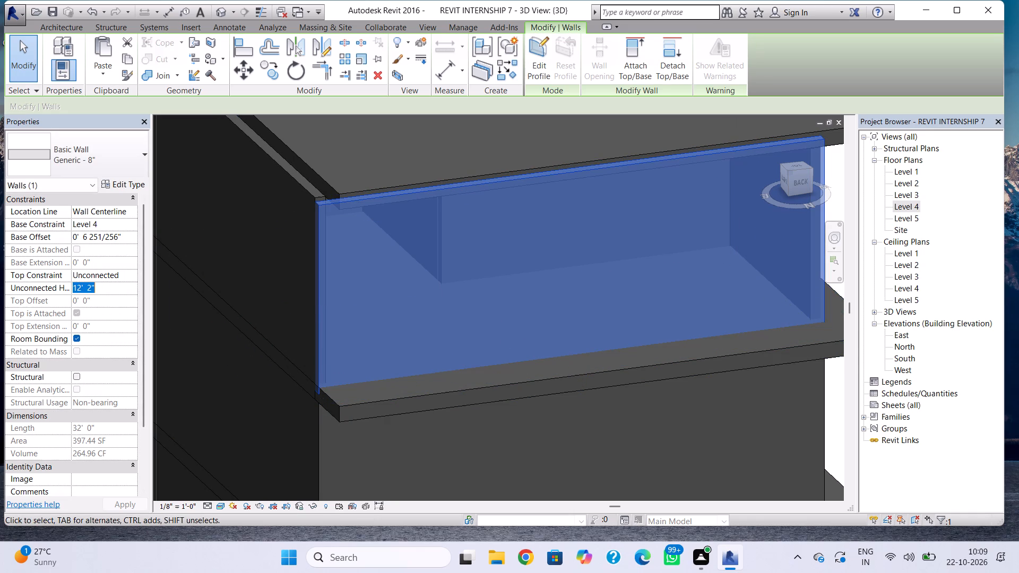
key(BackSpace)
text(12)
text('4")
key(Return)
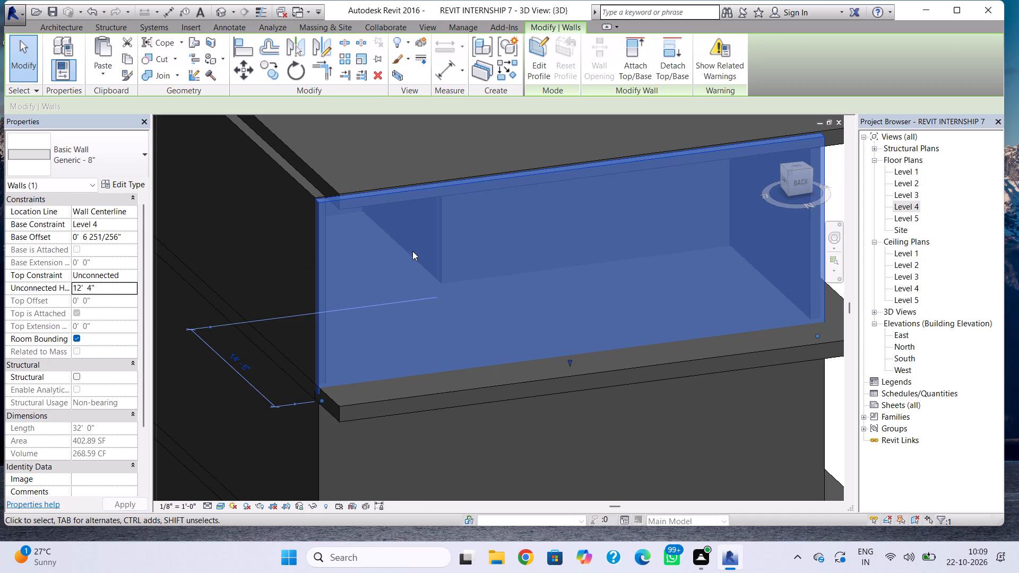
key(Escape)
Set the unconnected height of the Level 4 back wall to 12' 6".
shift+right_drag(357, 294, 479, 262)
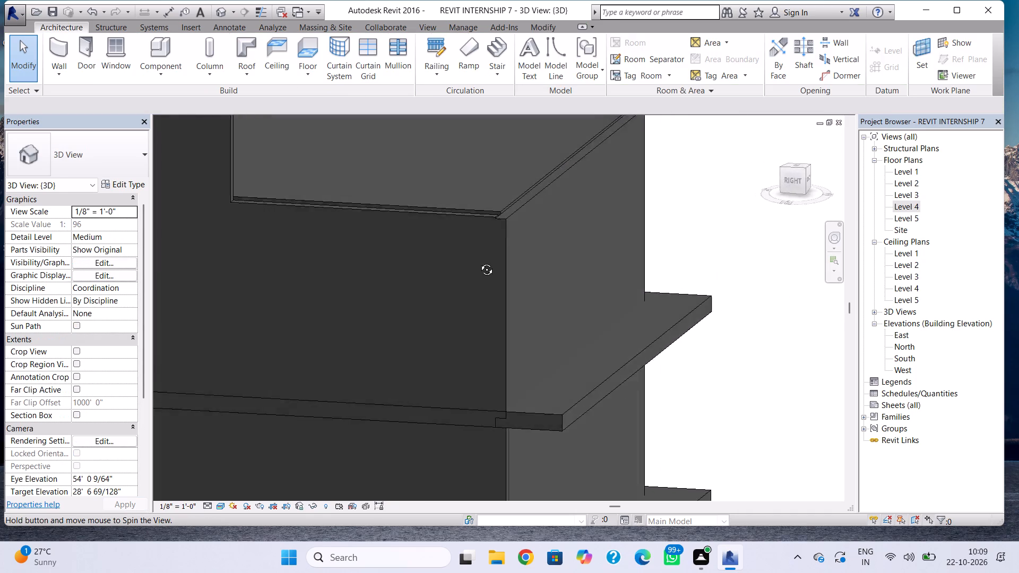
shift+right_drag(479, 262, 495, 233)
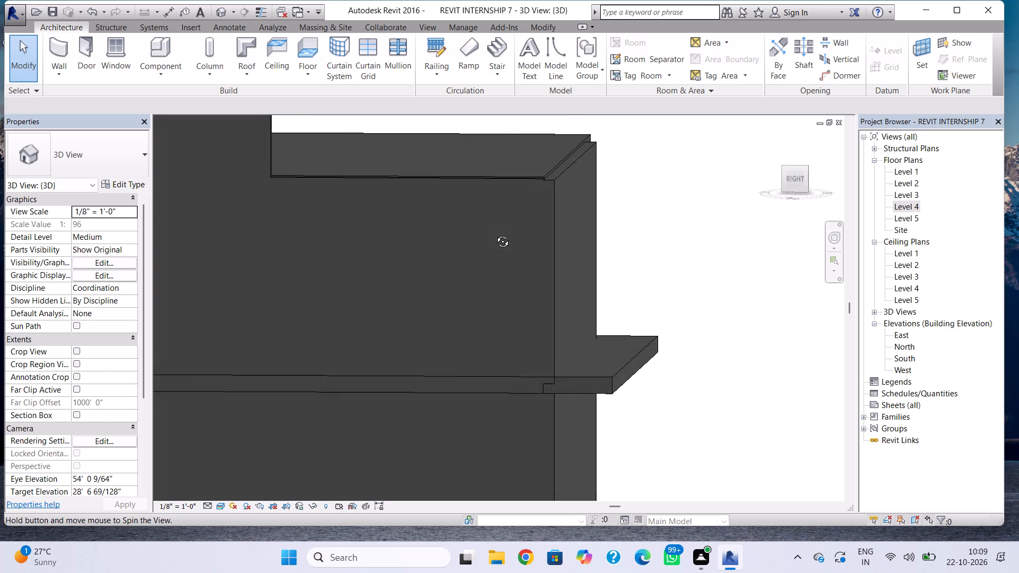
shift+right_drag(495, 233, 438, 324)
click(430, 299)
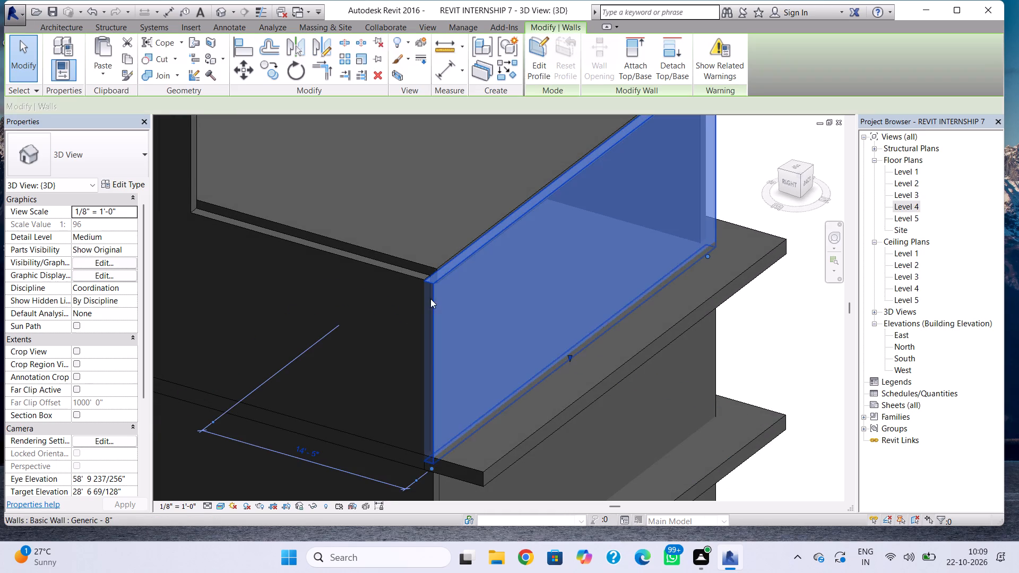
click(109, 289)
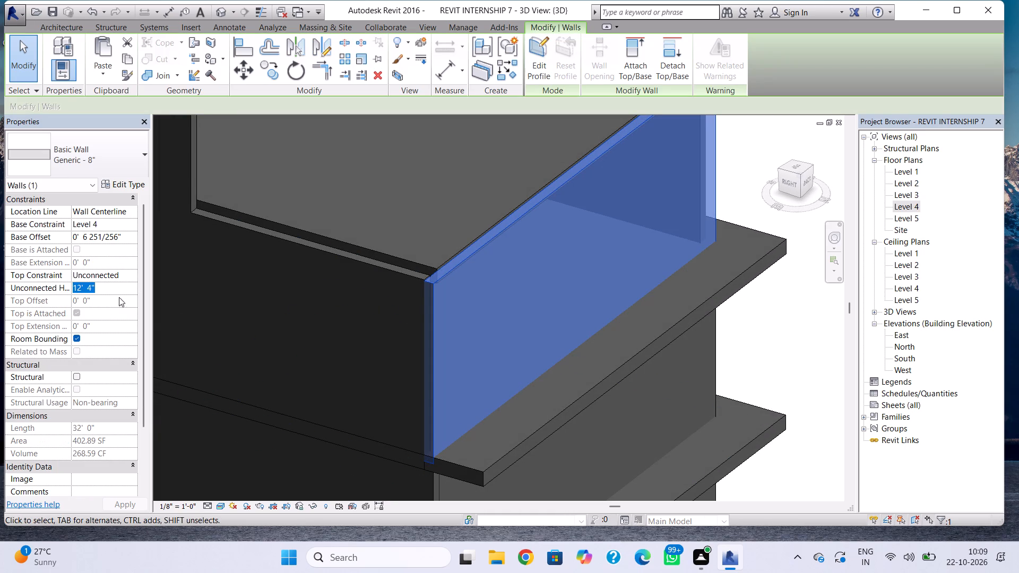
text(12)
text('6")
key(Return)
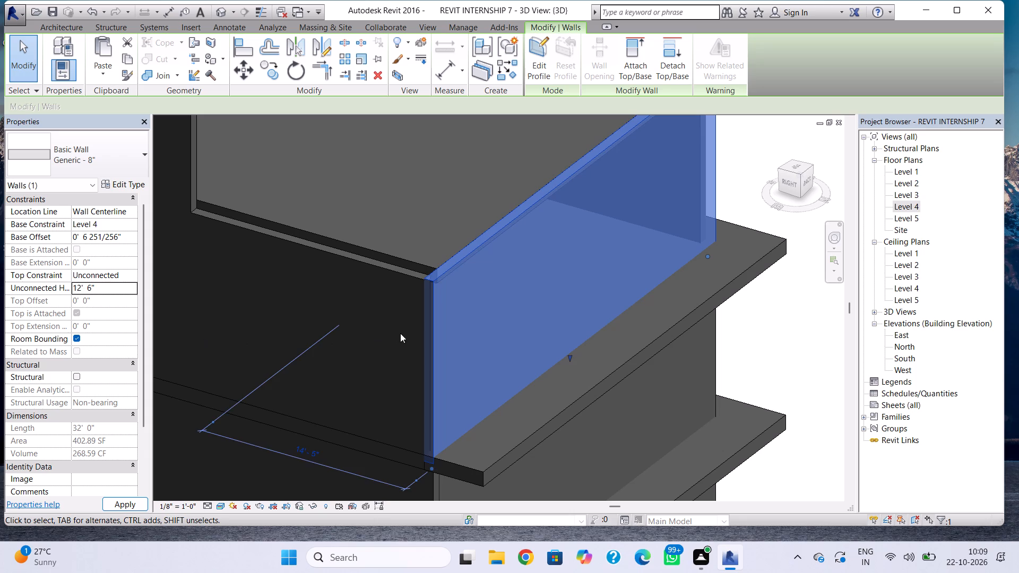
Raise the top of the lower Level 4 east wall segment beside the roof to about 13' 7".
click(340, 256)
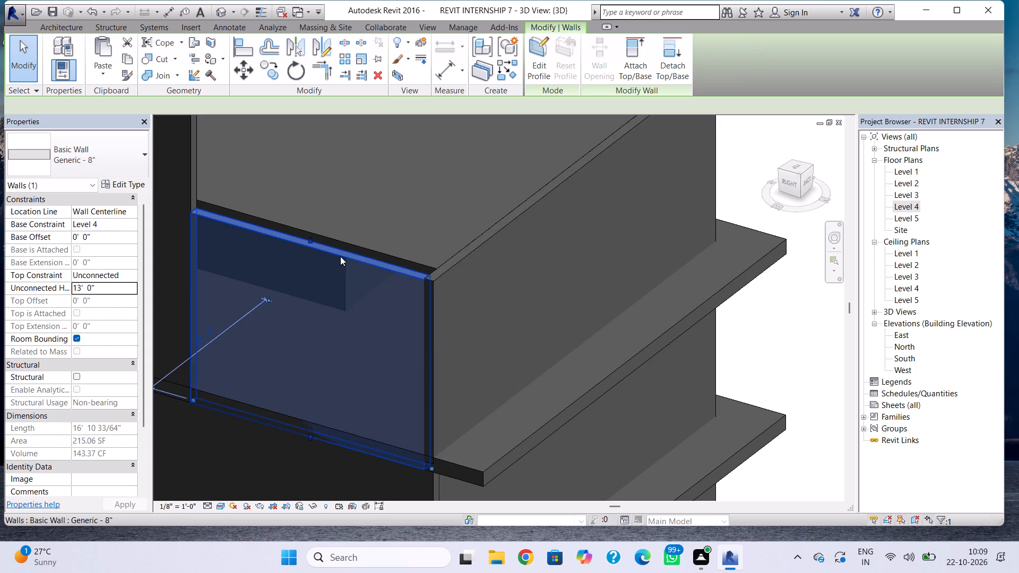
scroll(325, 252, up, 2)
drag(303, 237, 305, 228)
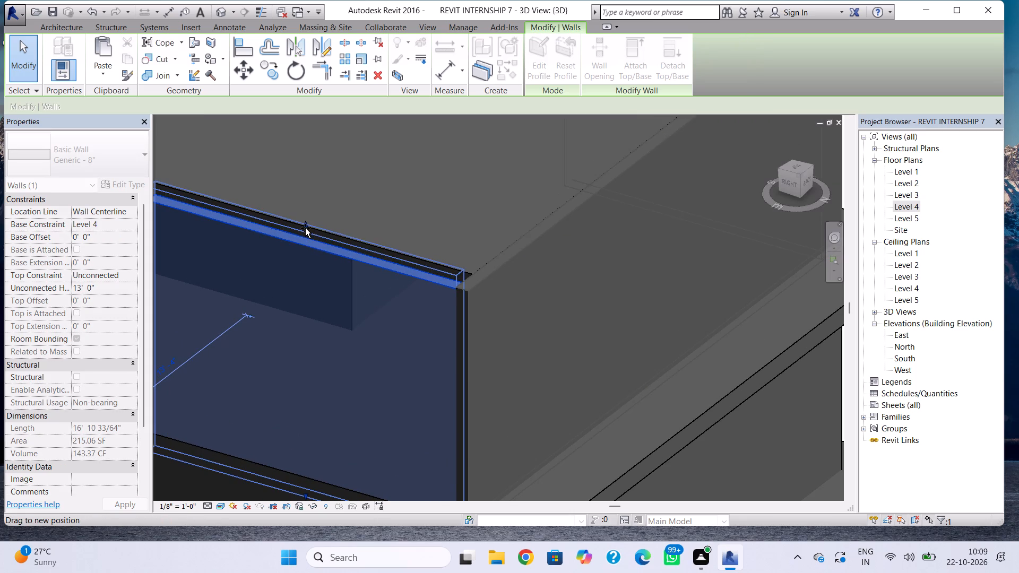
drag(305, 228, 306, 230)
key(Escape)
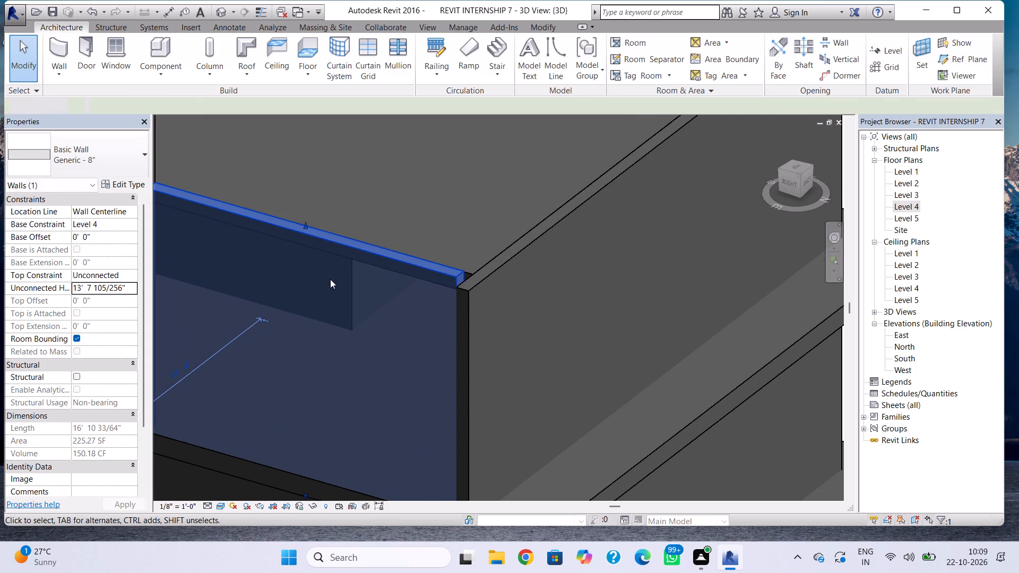
Lower the top of the Level 4 east wall segment level with the top of the adjoining back wall.
click(465, 291)
shift+right_drag(377, 316, 386, 314)
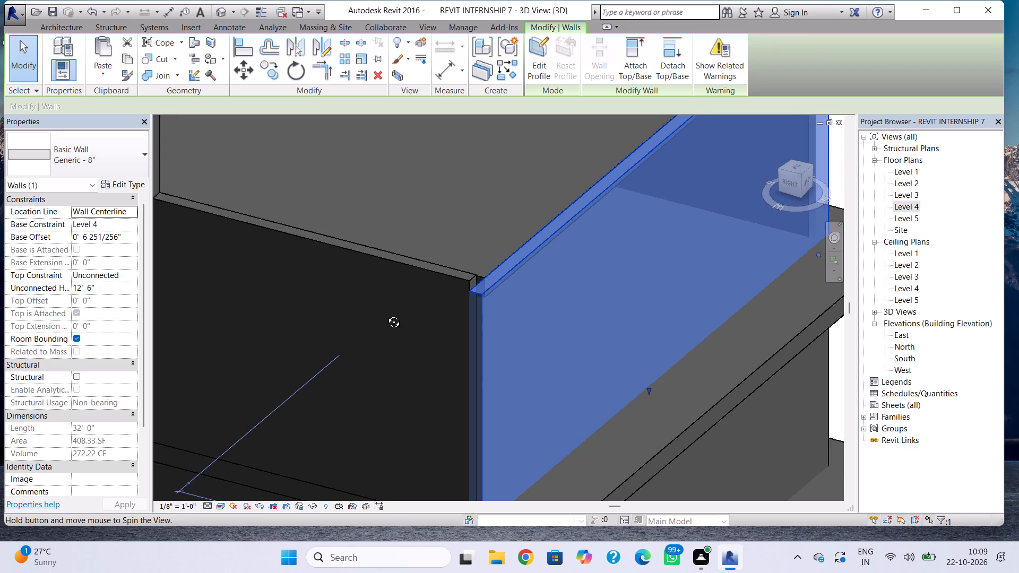
shift+right_drag(386, 314, 433, 279)
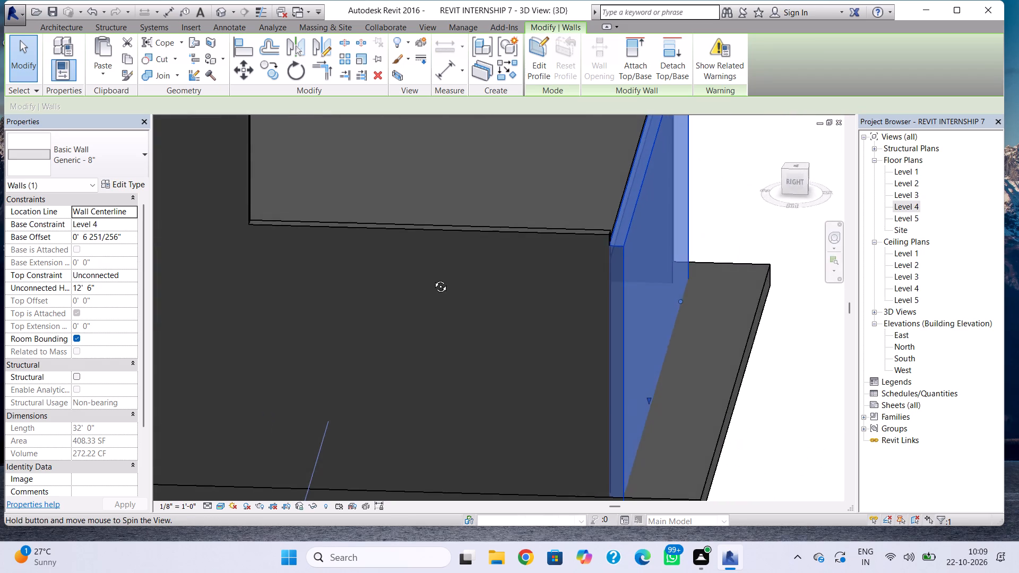
shift+right_drag(433, 279, 382, 292)
click(395, 228)
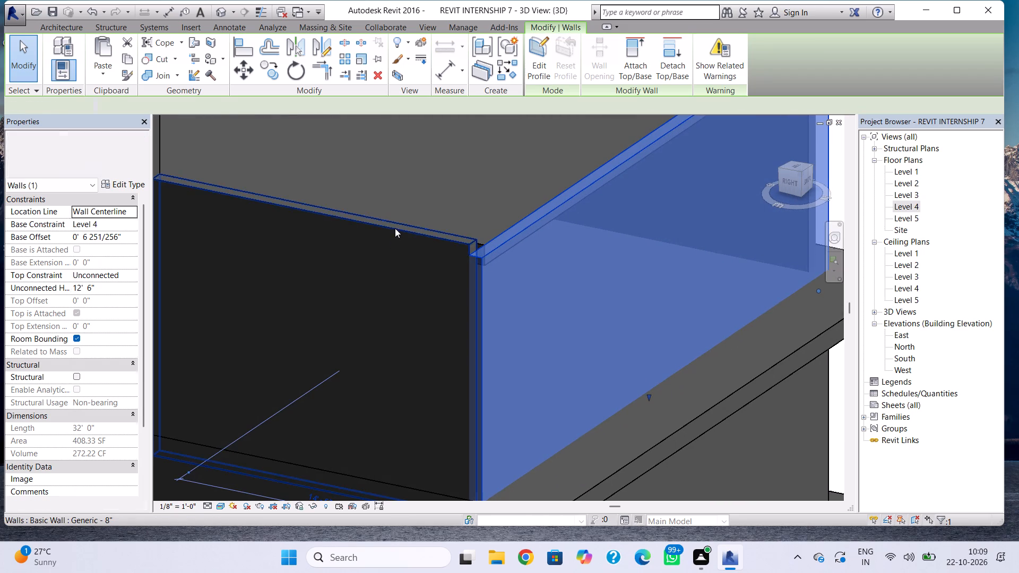
drag(313, 205, 315, 215)
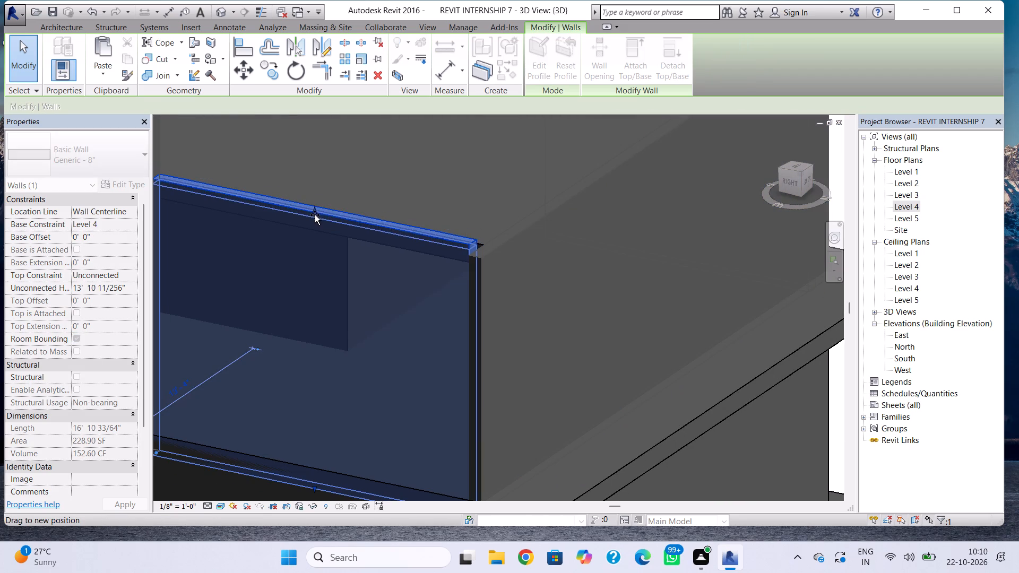
drag(315, 215, 316, 221)
key(Escape)
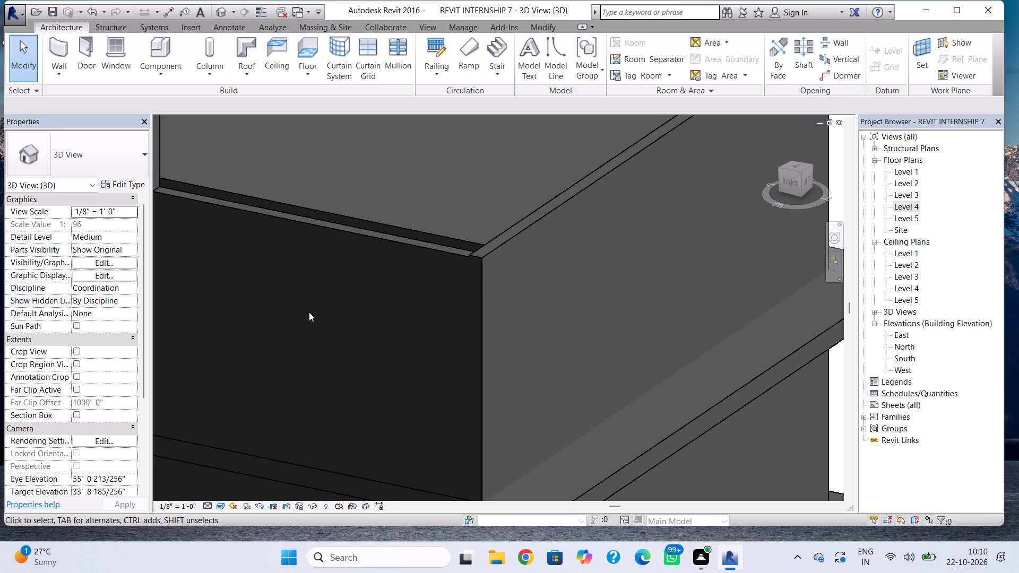
Set the unconnected height of the Level 4 back wall to 12' 4" again.
shift+right_drag(329, 332, 433, 274)
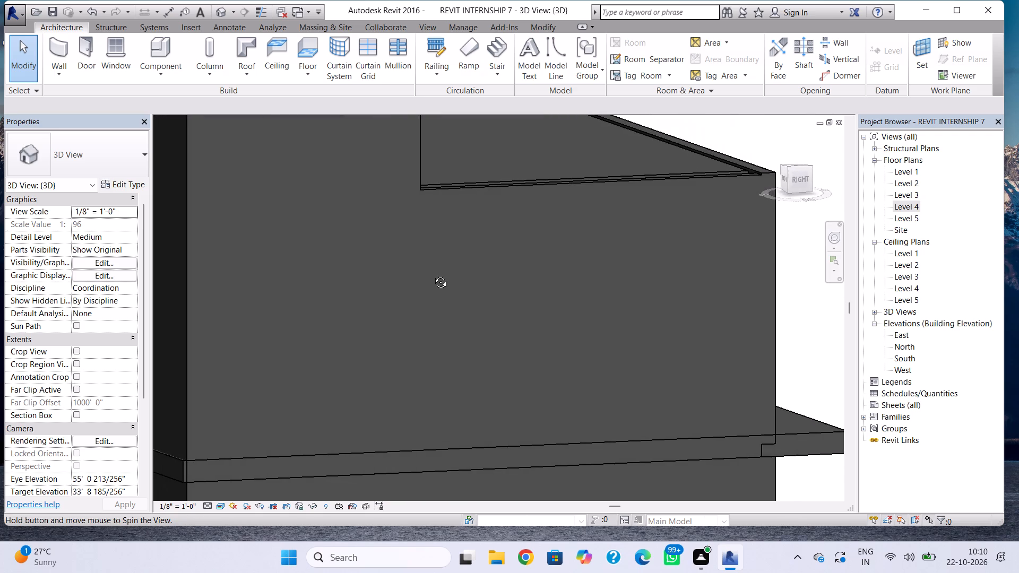
shift+right_drag(433, 274, 325, 294)
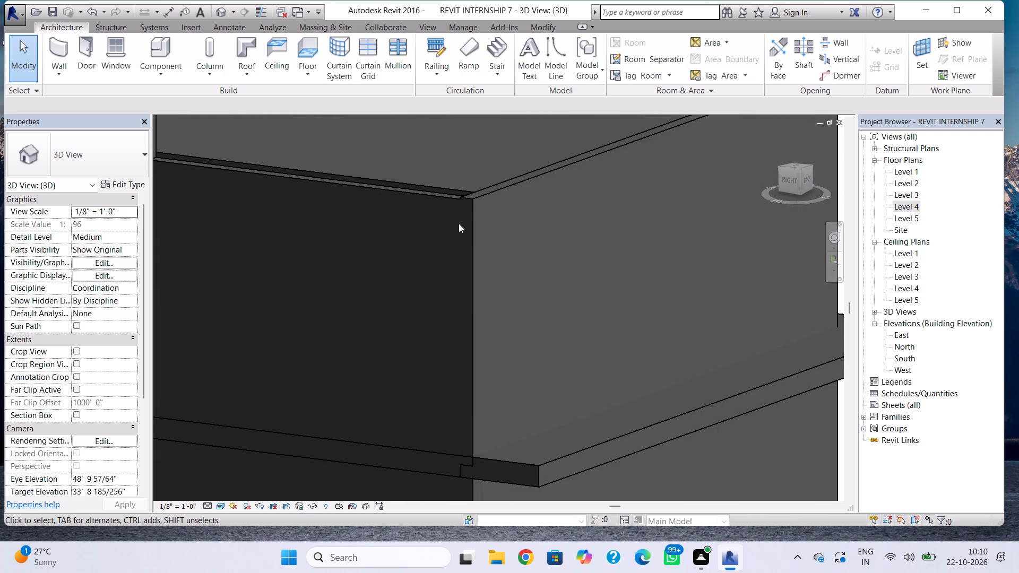
click(471, 205)
click(99, 290)
click(107, 289)
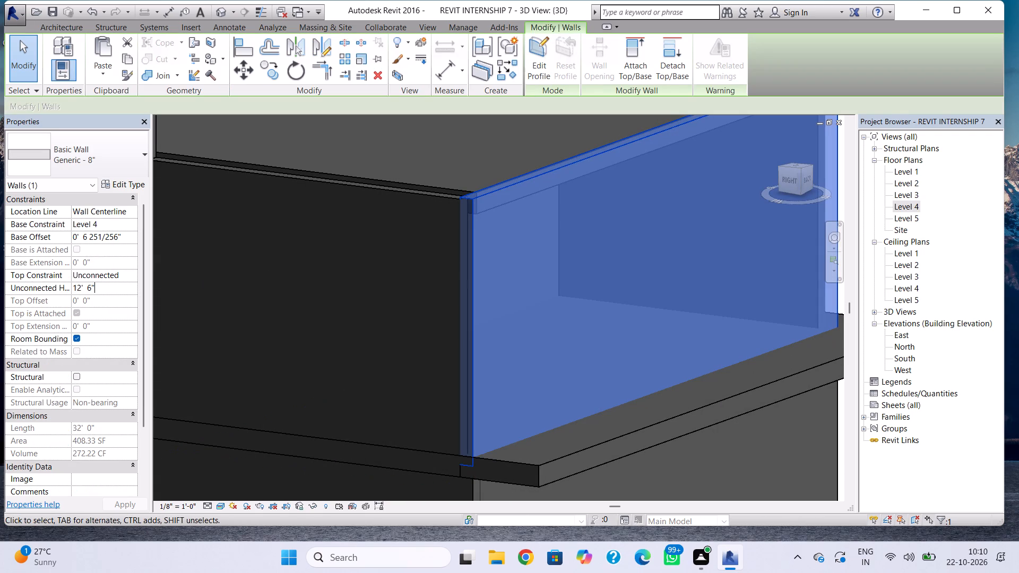
key(BackSpace)
key(BackSpace)
text(4")
key(Return)
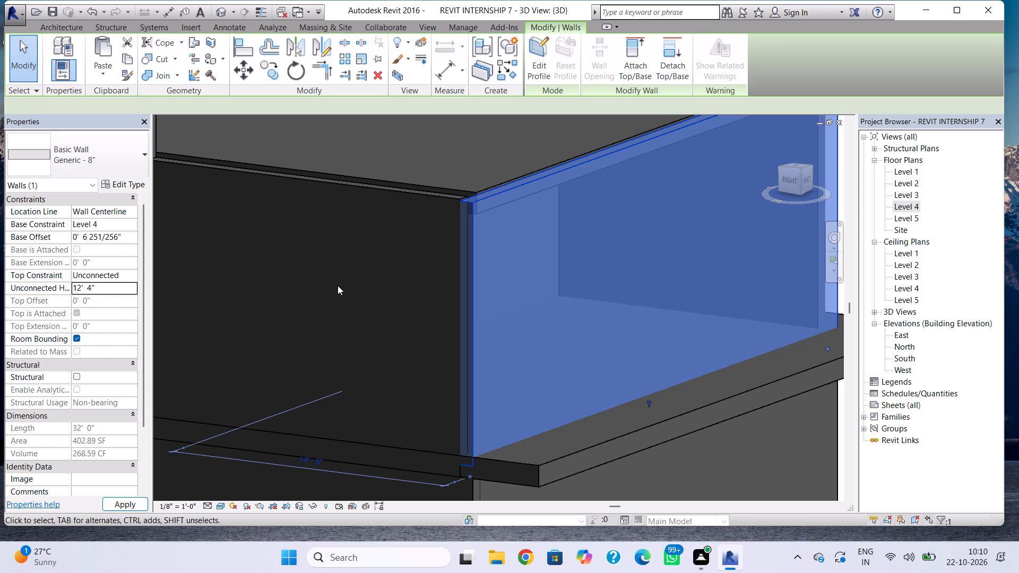
key(Escape)
Inspect the Level 4 walls and top roof from the east, back and above, closing the blank notification covering the view.
shift+right_drag(382, 292, 429, 283)
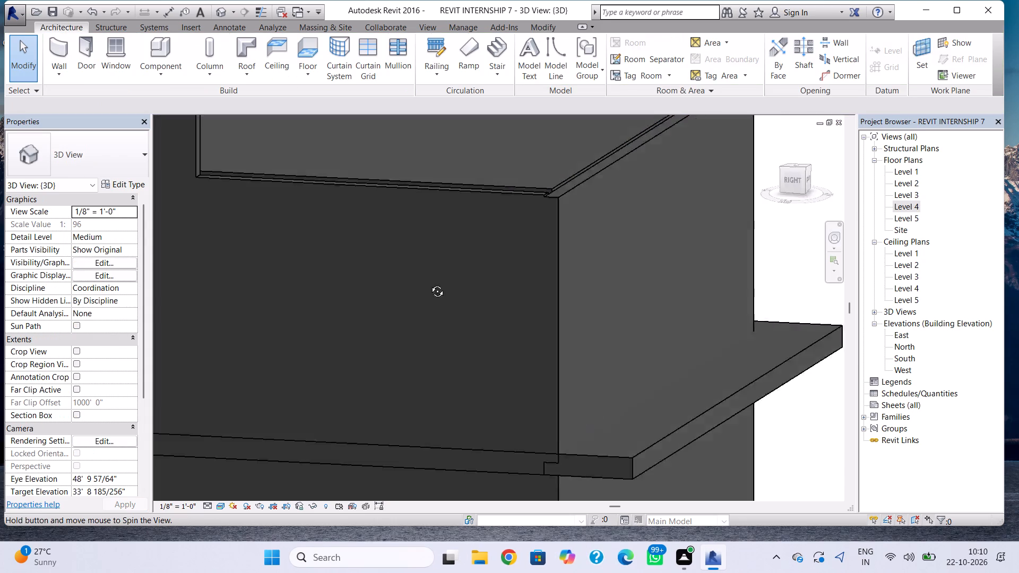
shift+right_drag(429, 283, 455, 280)
scroll(455, 288, down, 4)
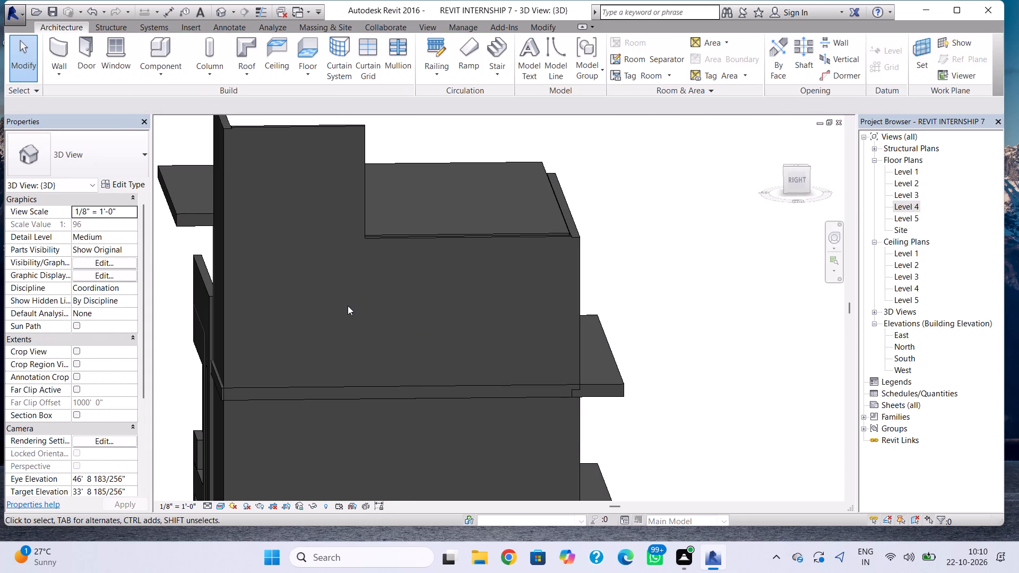
scroll(342, 314, down, 3)
middle_drag(351, 324, 359, 335)
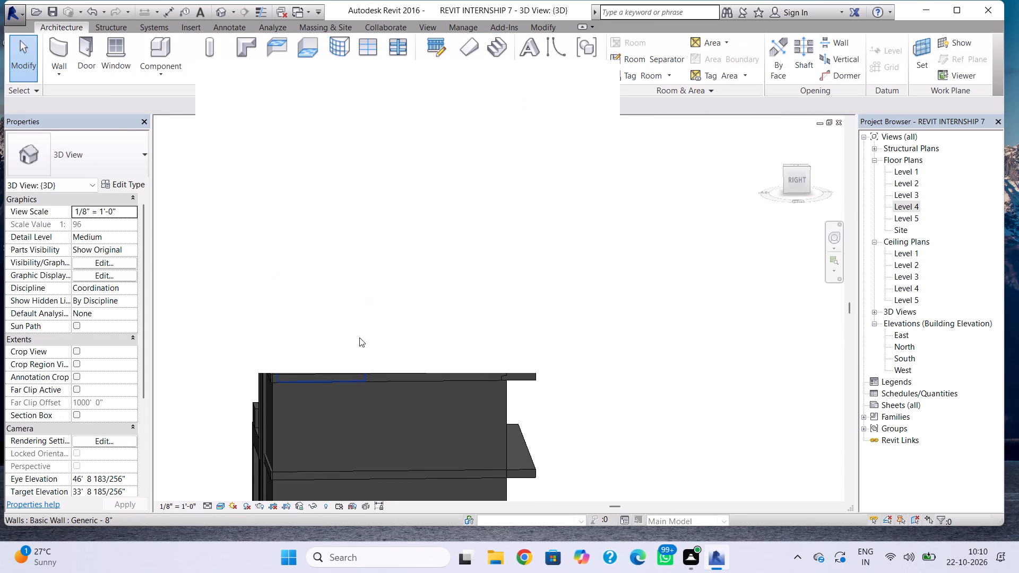
shift+right_drag(348, 324, 355, 375)
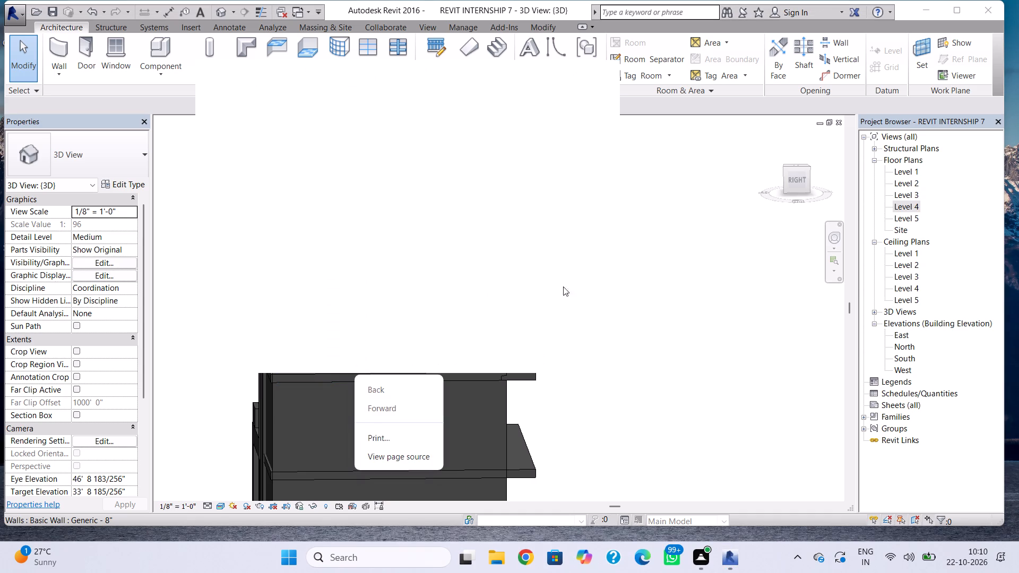
key(Escape)
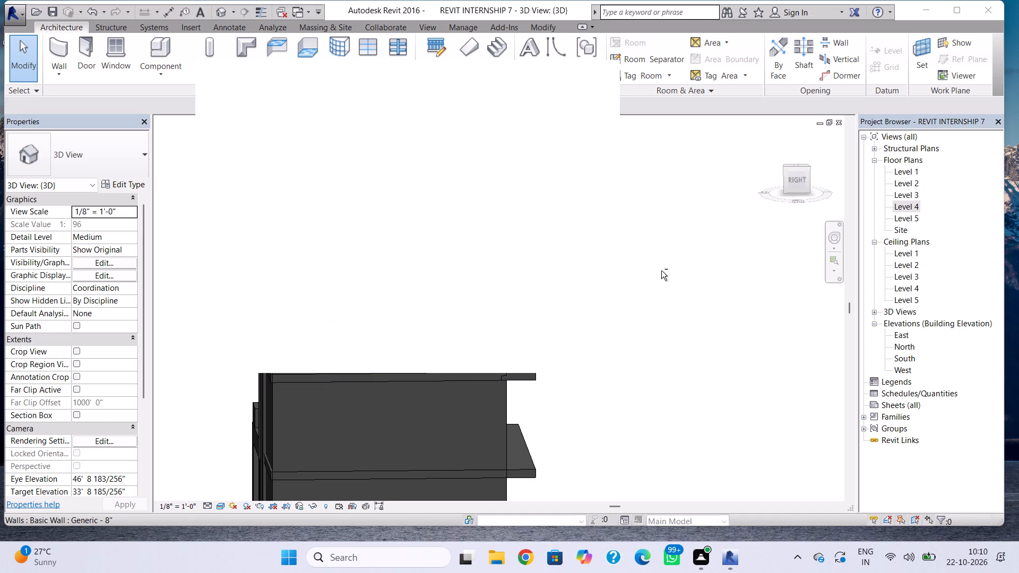
click(597, 80)
shift+right_drag(576, 327, 585, 452)
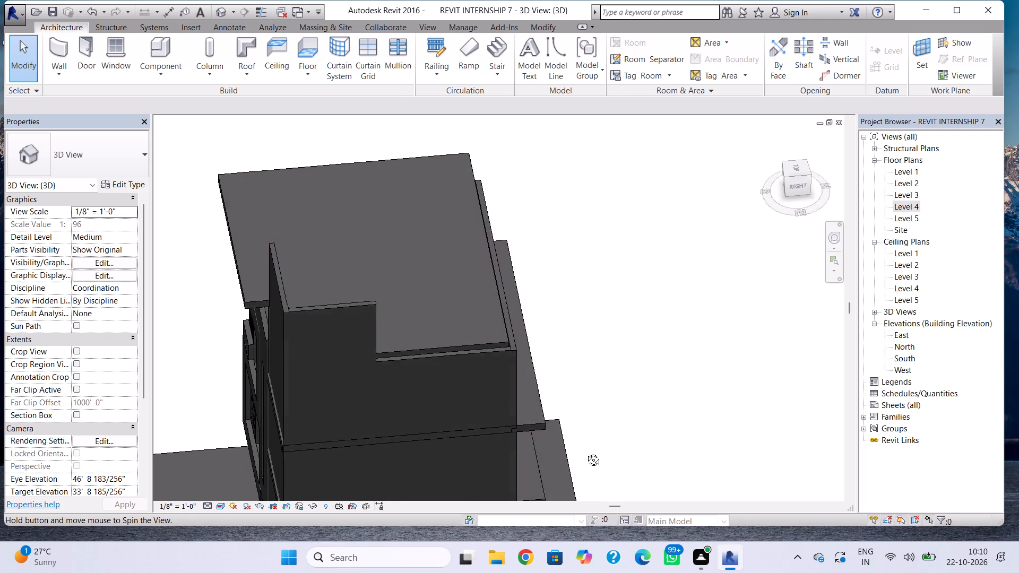
shift+right_drag(585, 452, 589, 489)
shift+right_drag(552, 351, 314, 159)
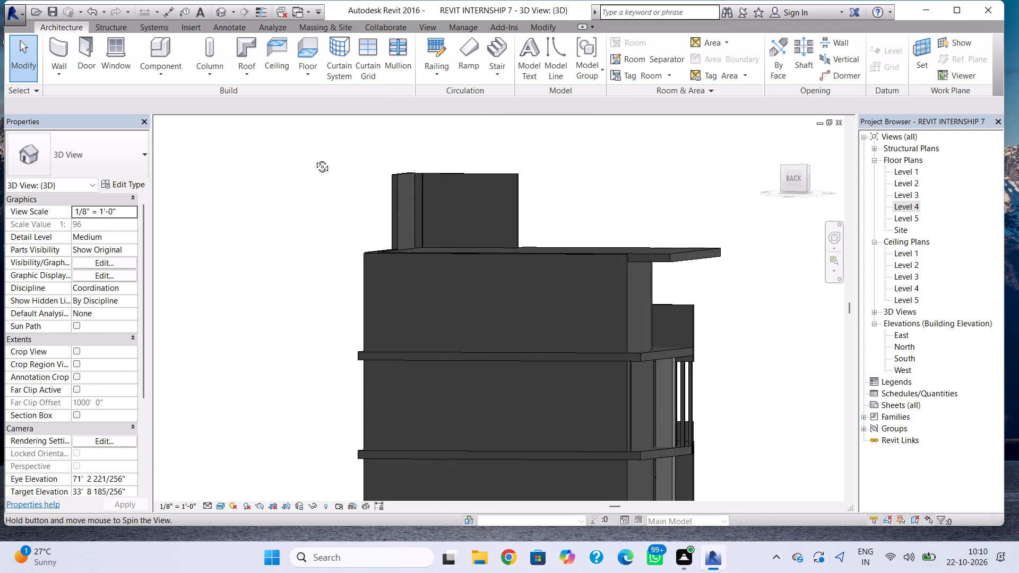
shift+right_drag(314, 159, 619, 381)
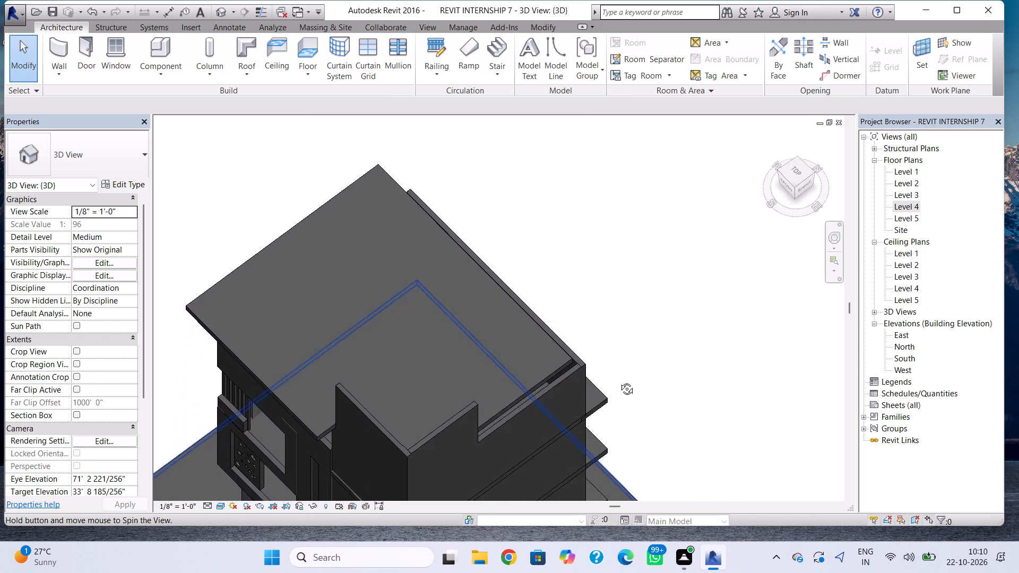
shift+right_drag(619, 381, 410, 386)
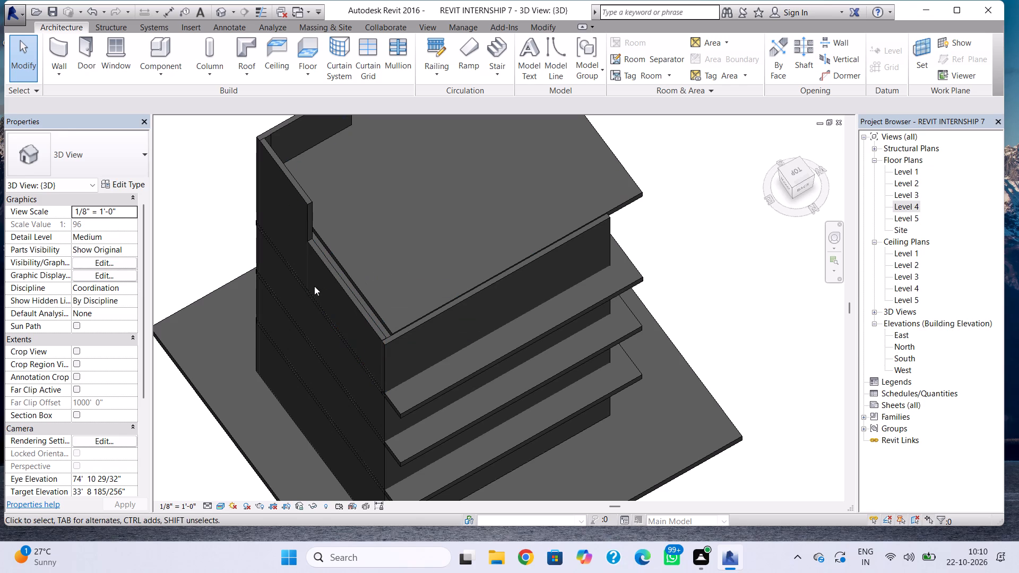
On Level 4, draw a 4' 0" high Generic 8" wall from the inner wall to the east wall, about 8' 10" from the south wall.
double_click(906, 203)
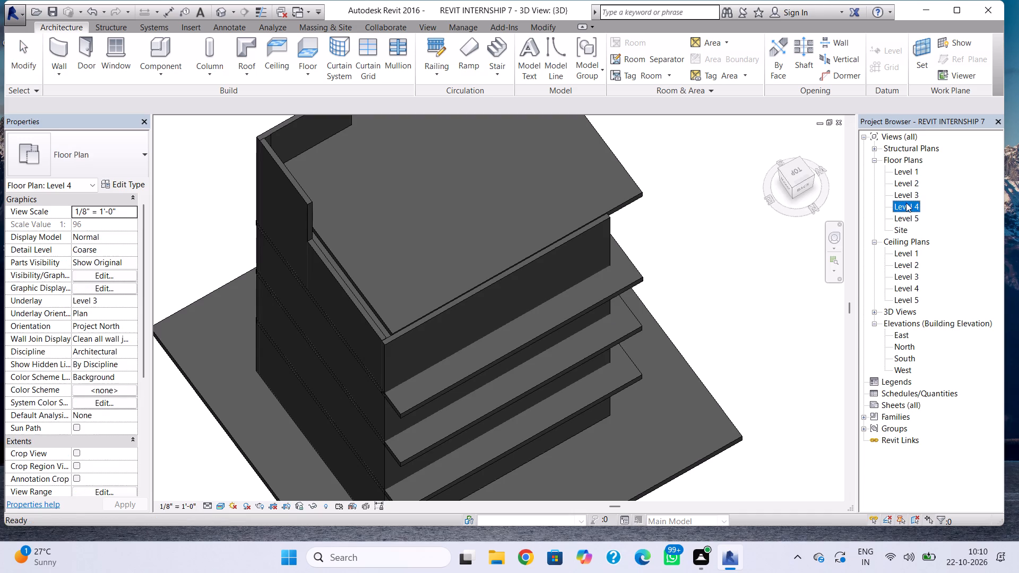
scroll(471, 390, down, 6)
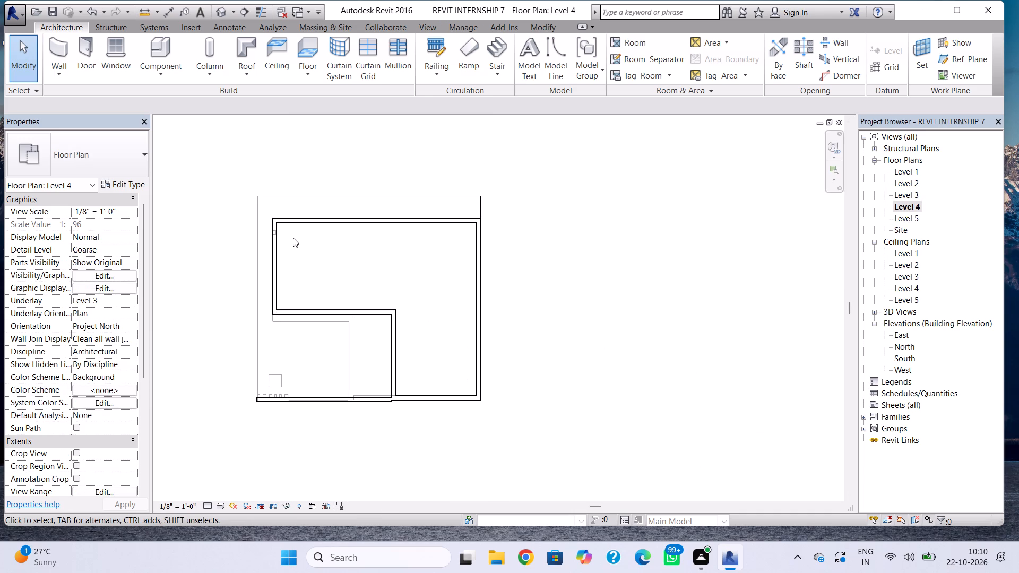
click(72, 47)
click(64, 64)
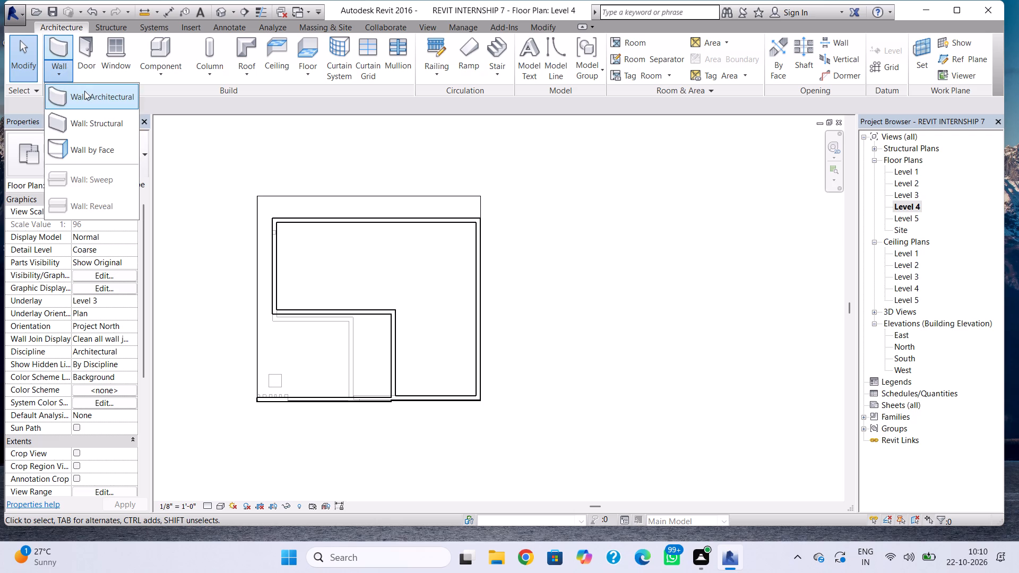
click(57, 54)
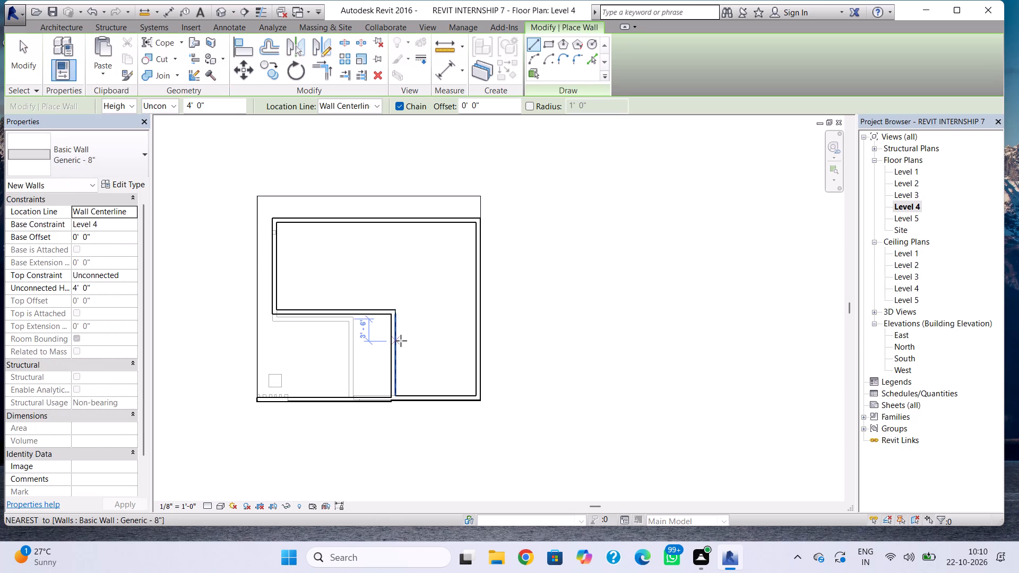
click(401, 341)
click(483, 345)
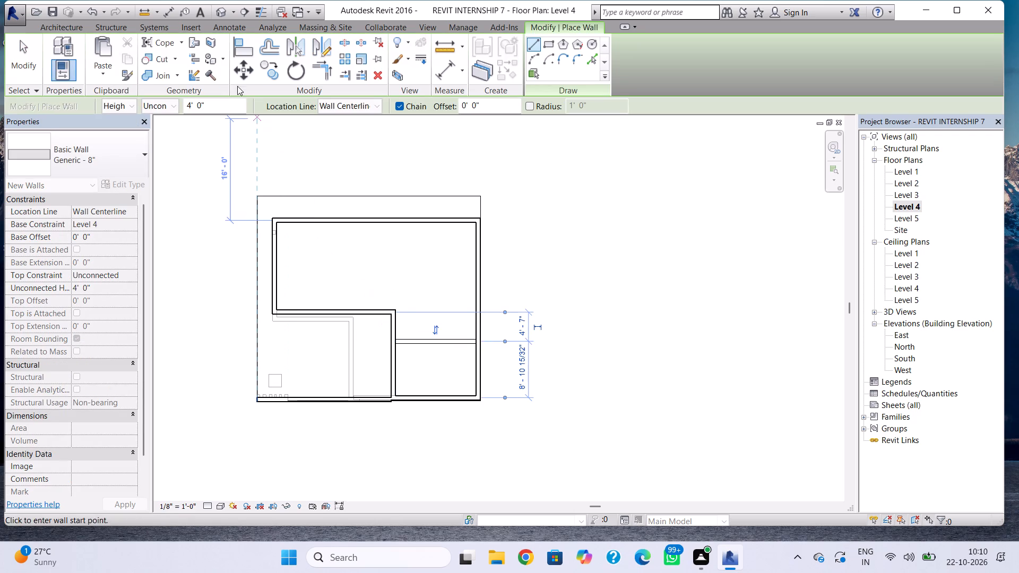
click(221, 10)
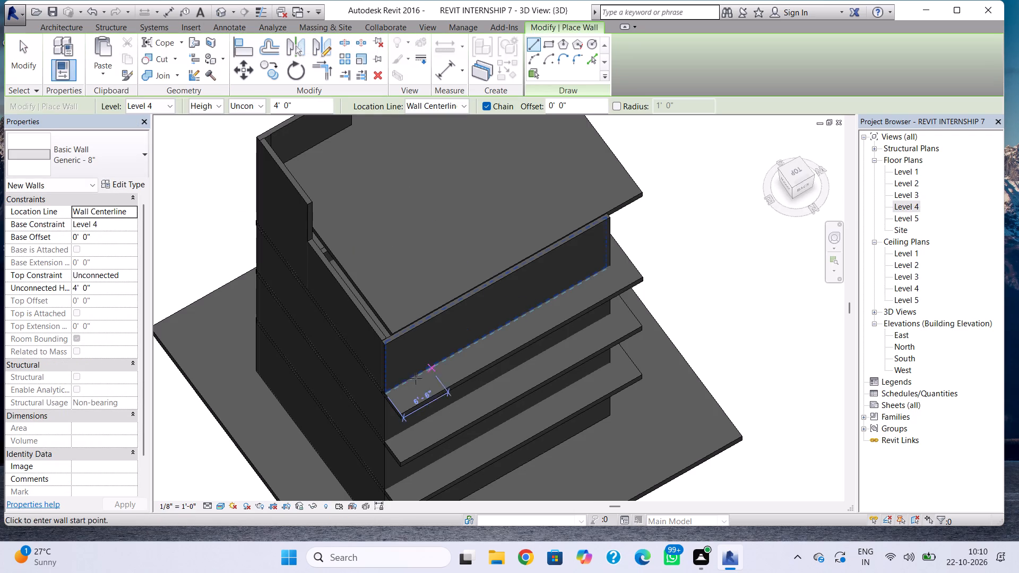
key(Escape)
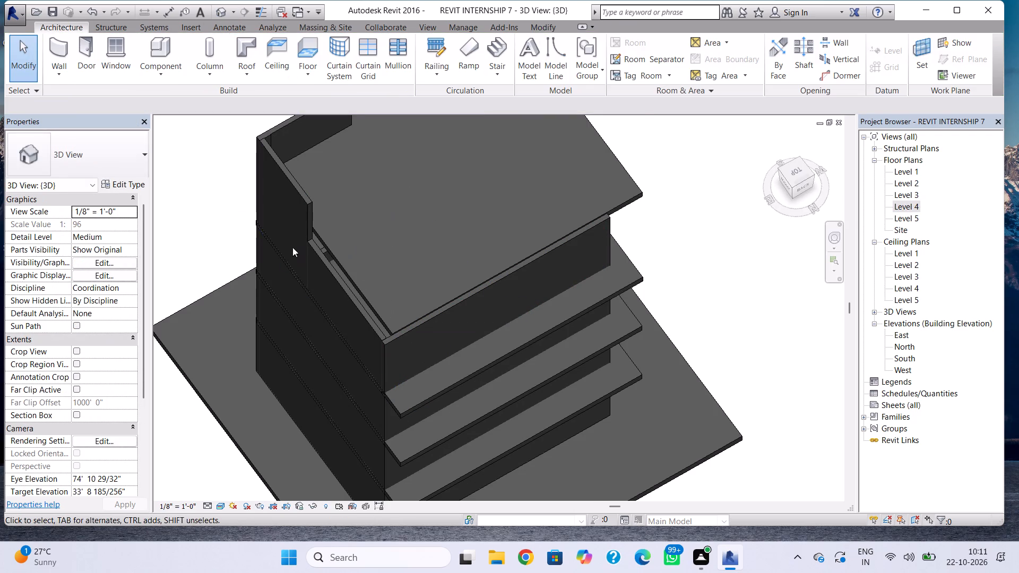
Raise the top of the new Level 4 cross wall through the roof to an unconnected height of about 23' 11".
scroll(301, 249, up, 2)
scroll(349, 265, up, 1)
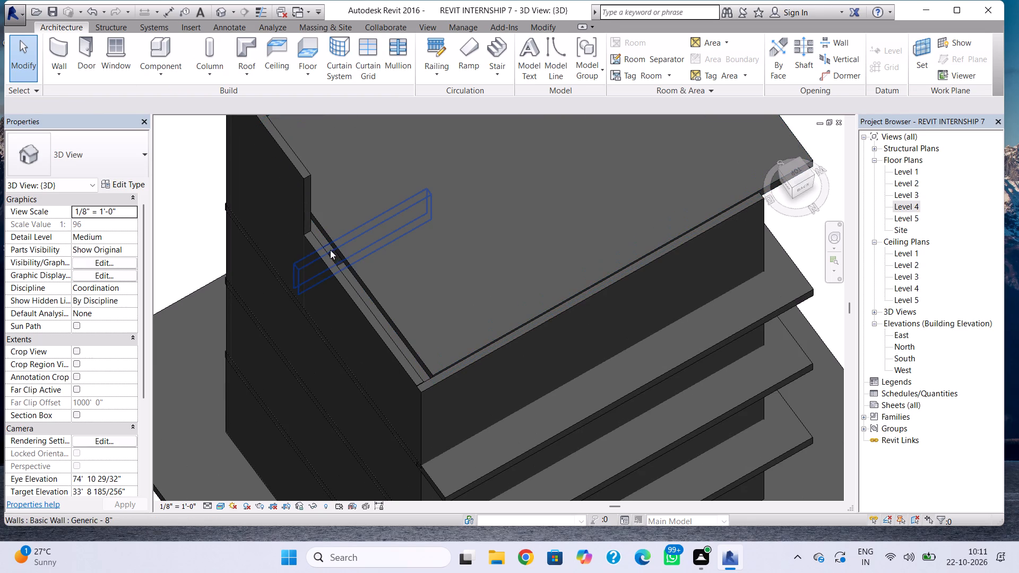
click(330, 250)
drag(361, 222, 361, 154)
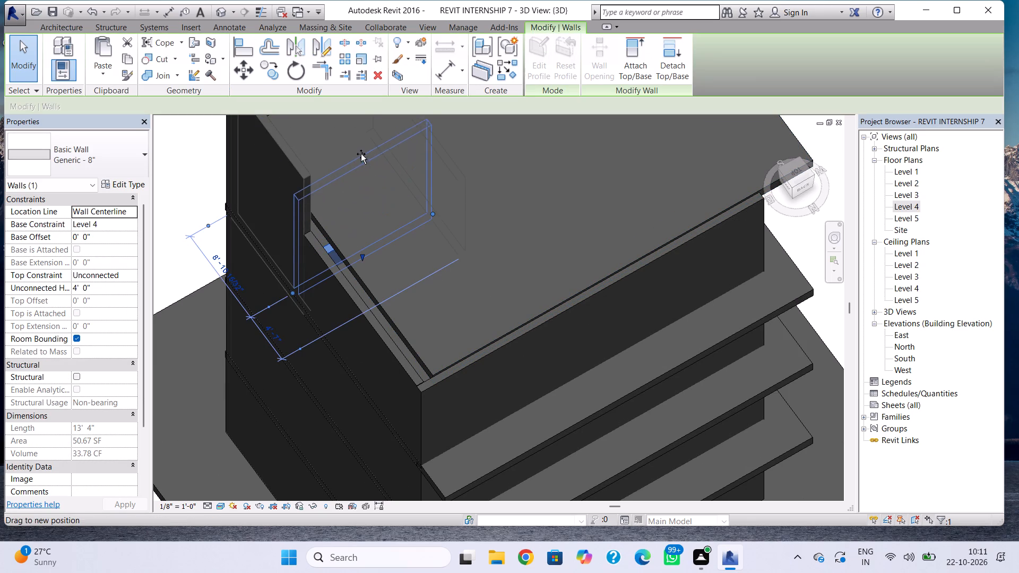
drag(361, 154, 362, 146)
middle_drag(388, 274, 316, 429)
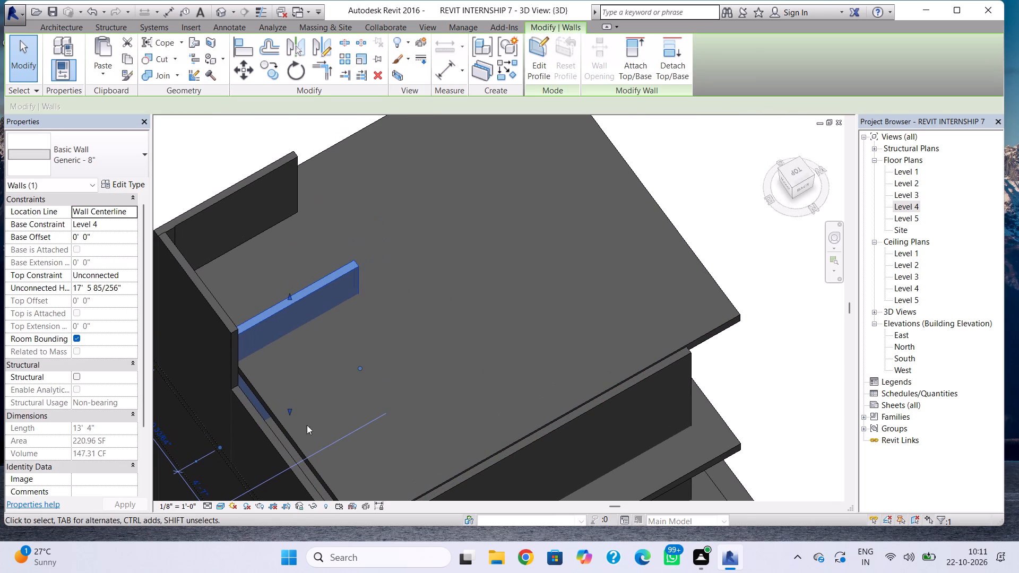
drag(291, 294, 293, 261)
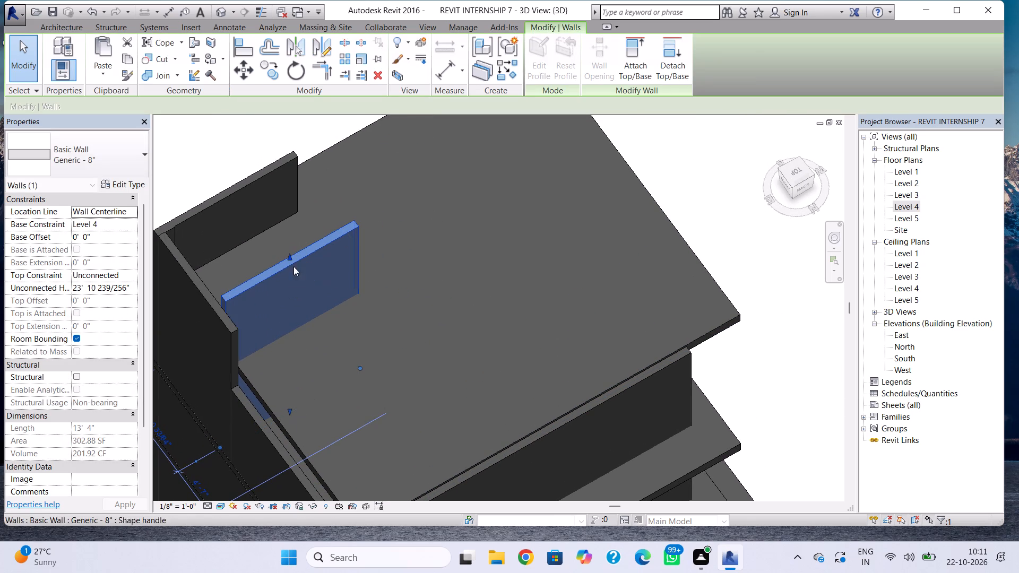
Edit the top roof's footprint, nudging its east boundary line outward to the inner face of the east wall.
shift+right_drag(390, 351, 388, 351)
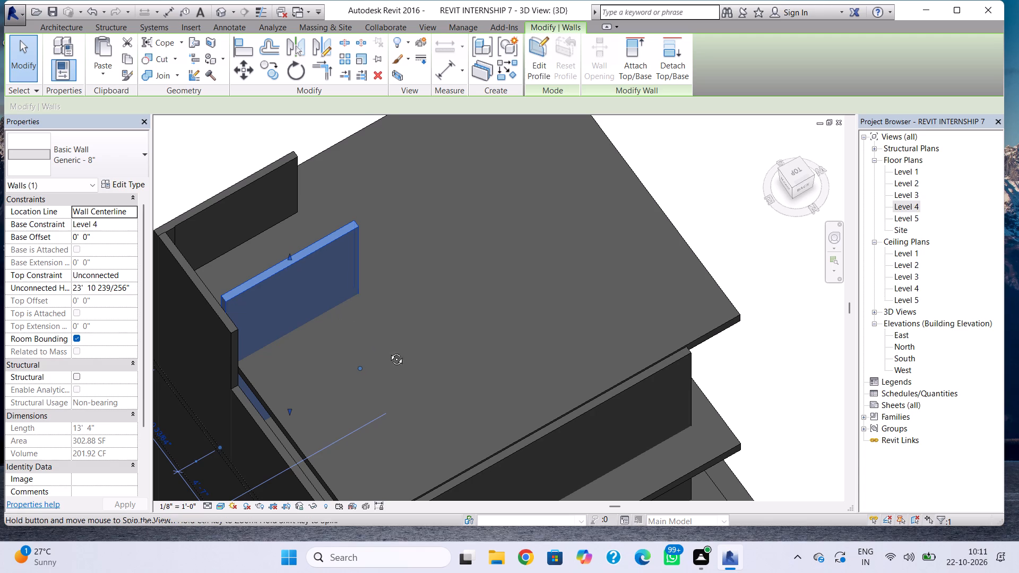
shift+right_drag(388, 351, 488, 333)
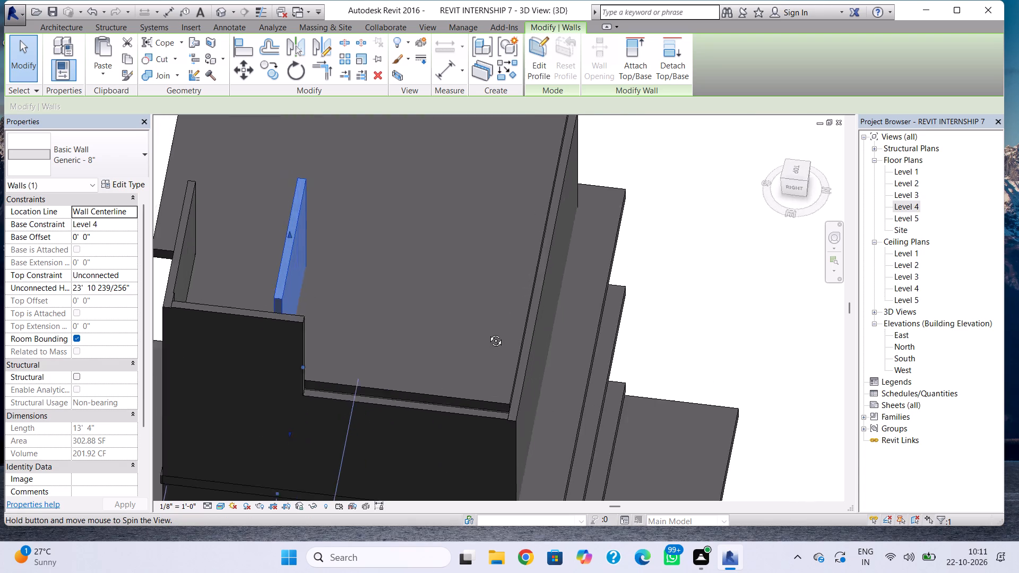
shift+right_drag(488, 333, 304, 411)
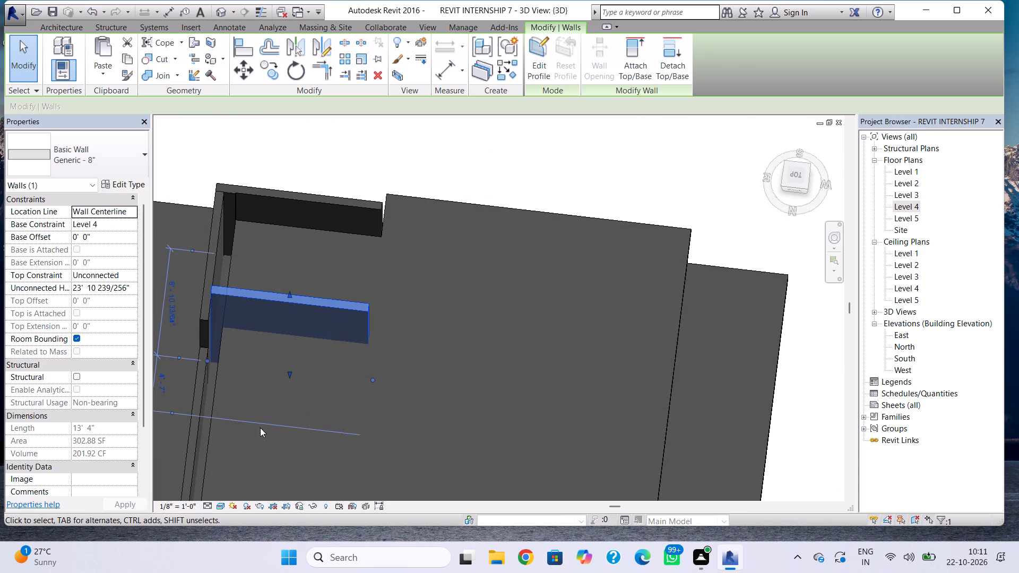
click(208, 436)
middle_drag(213, 436, 231, 423)
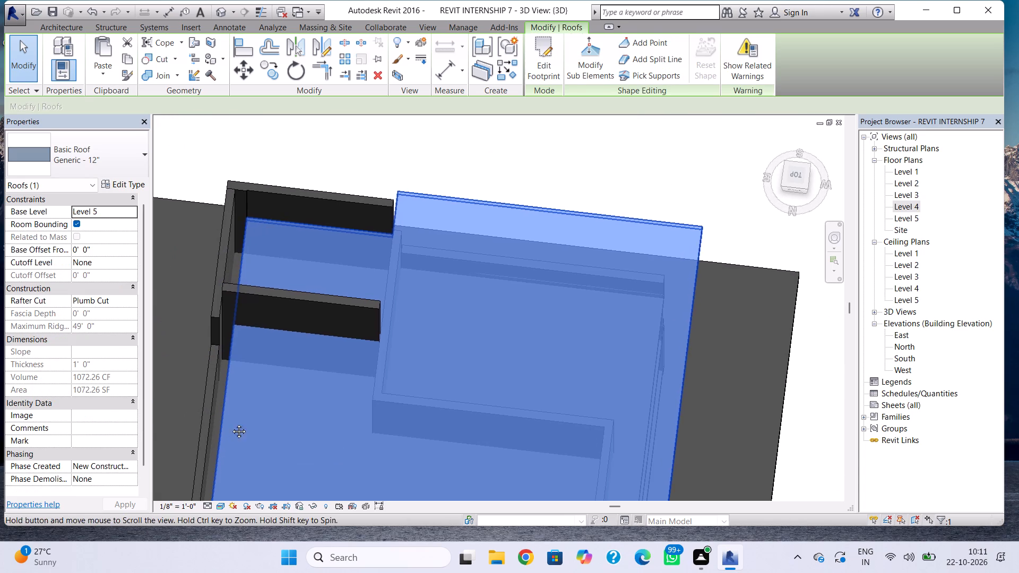
middle_drag(231, 423, 304, 347)
double_click(304, 357)
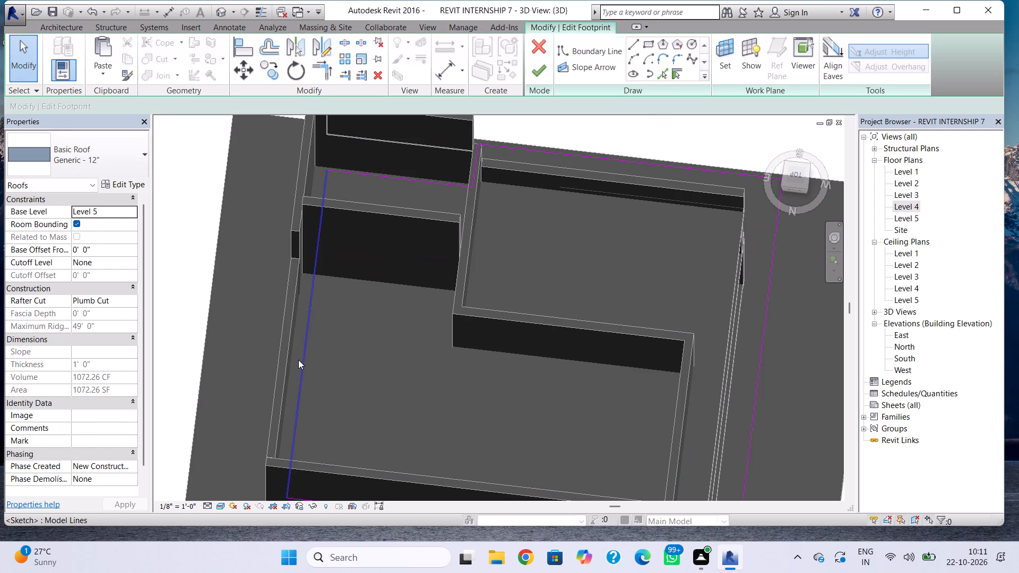
click(298, 360)
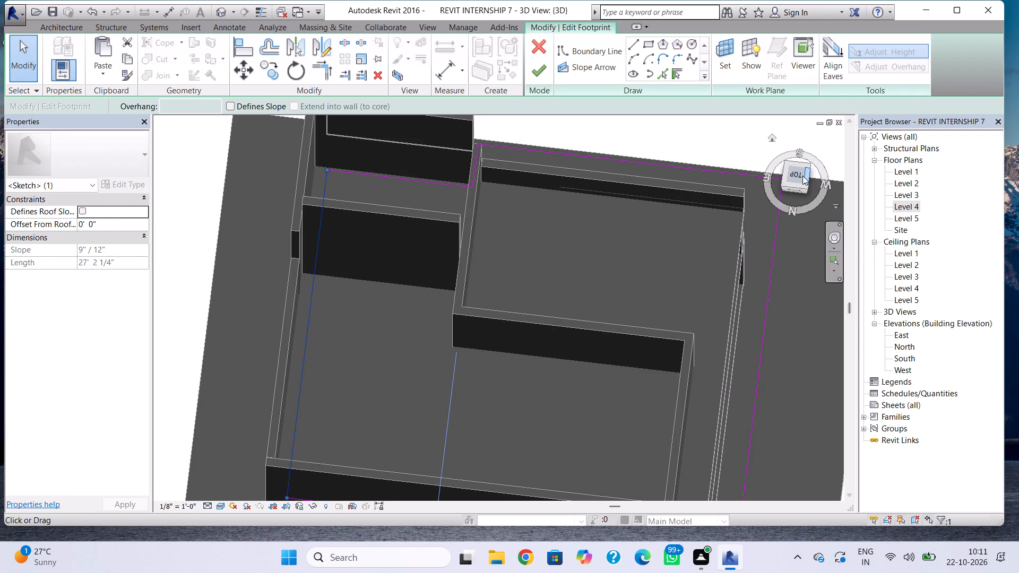
click(797, 169)
scroll(612, 389, down, 4)
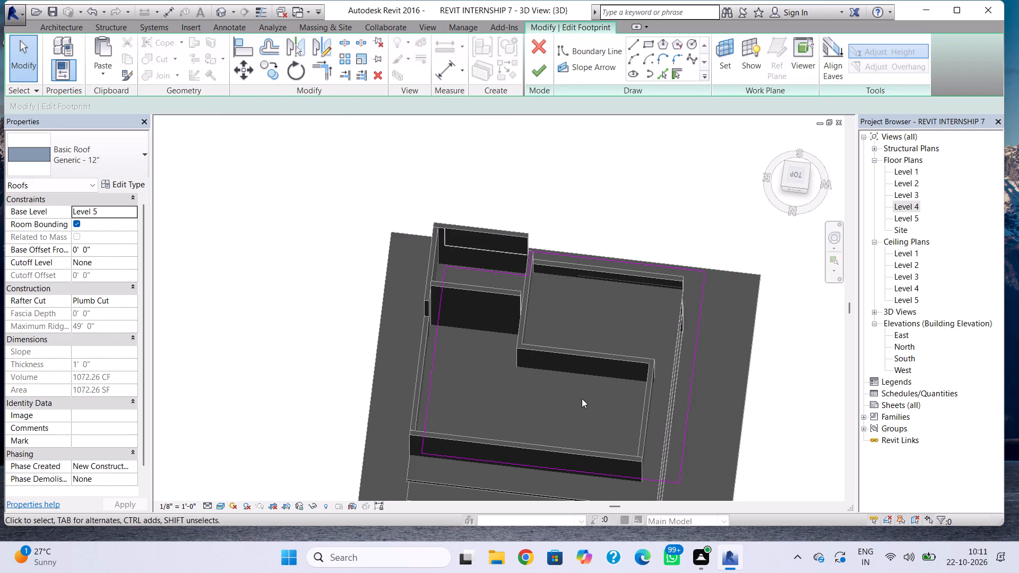
shift+right_drag(578, 394, 581, 446)
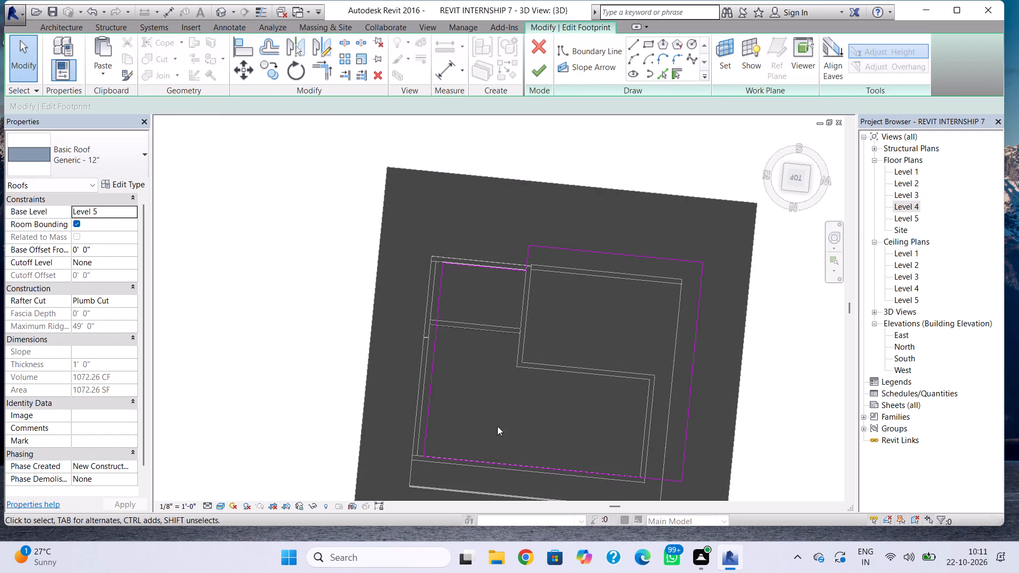
click(428, 403)
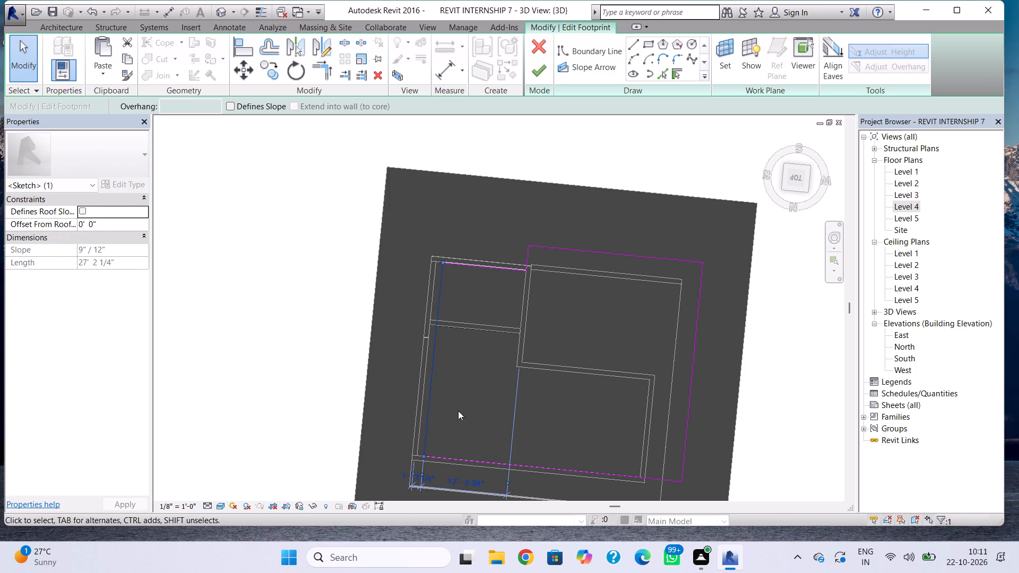
key(Left)
key(Left)
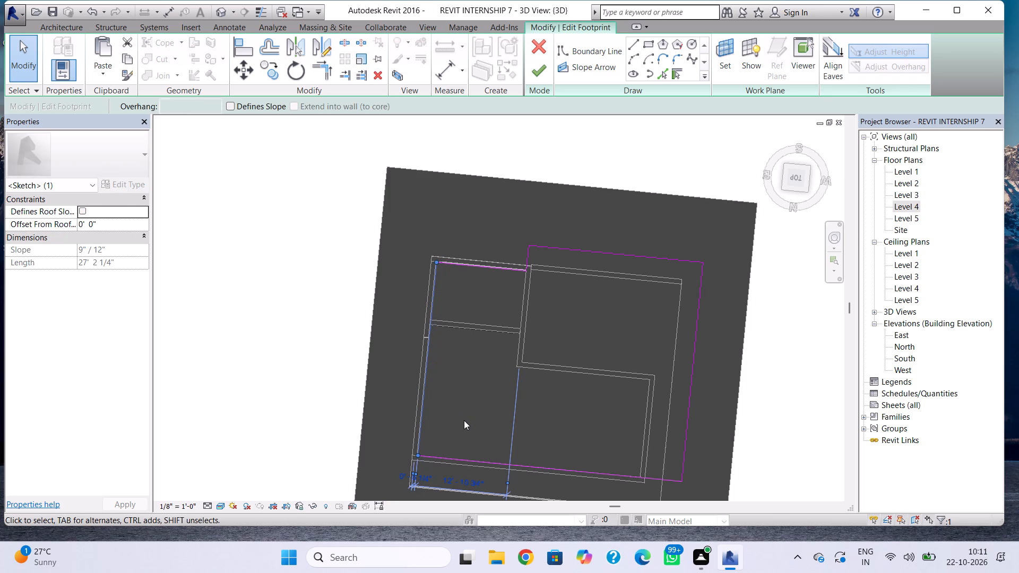
key(Left)
scroll(448, 408, up, 3)
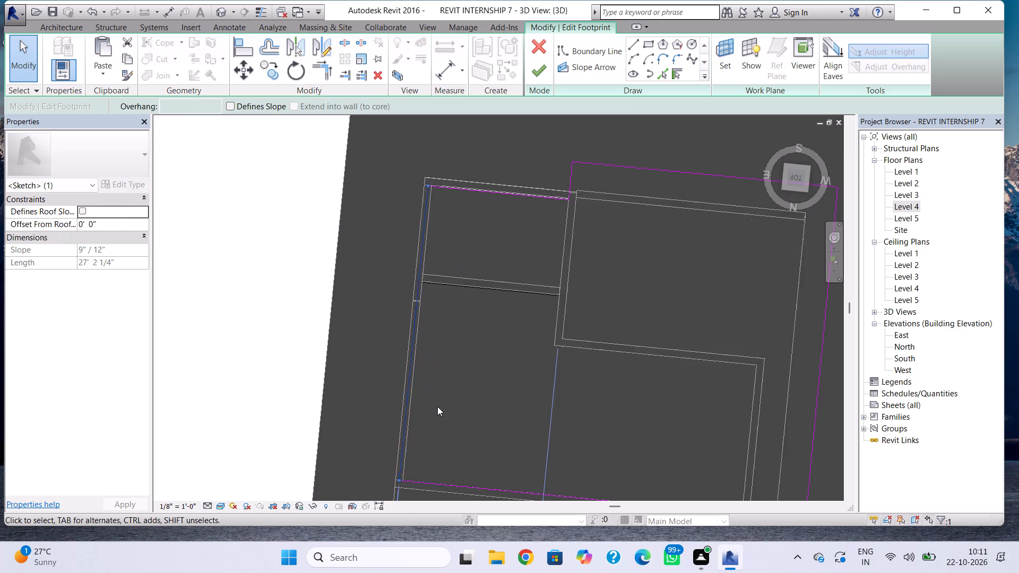
scroll(437, 406, up, 5)
key(Right)
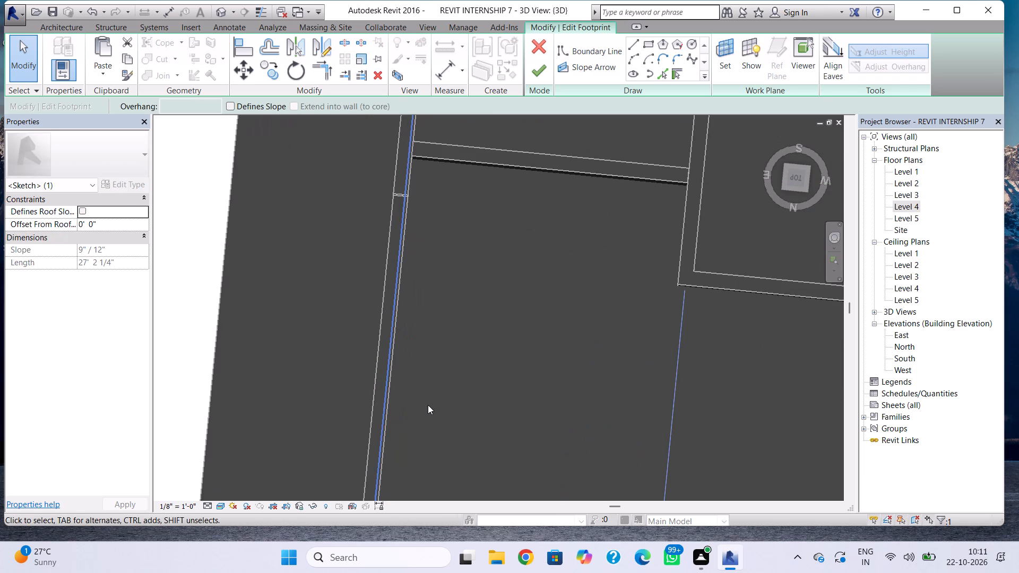
key(Right)
key(Escape)
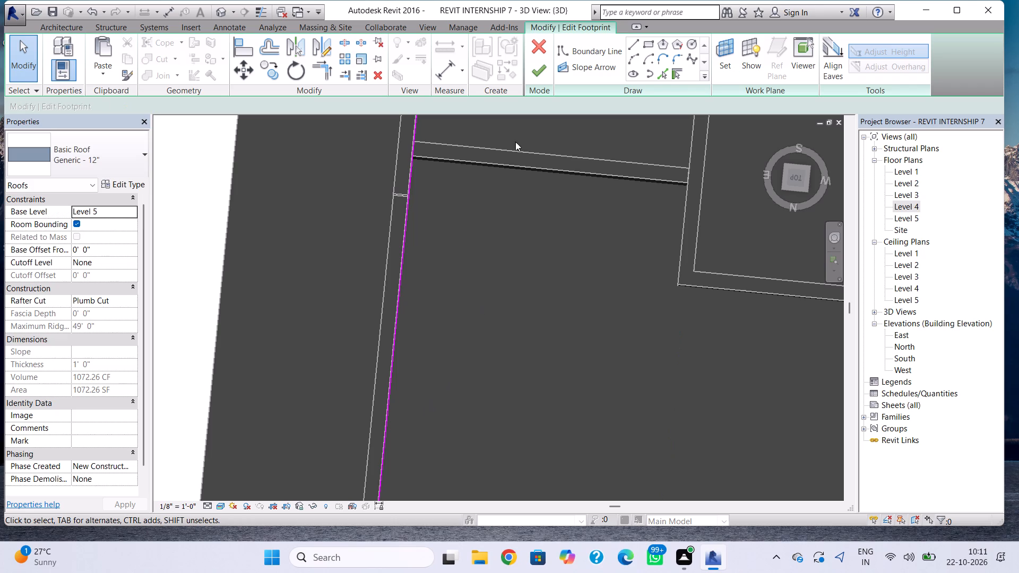
Finish the roof footprint edit, attach the highlighted cross wall to the roof, and close the blank notification.
click(539, 66)
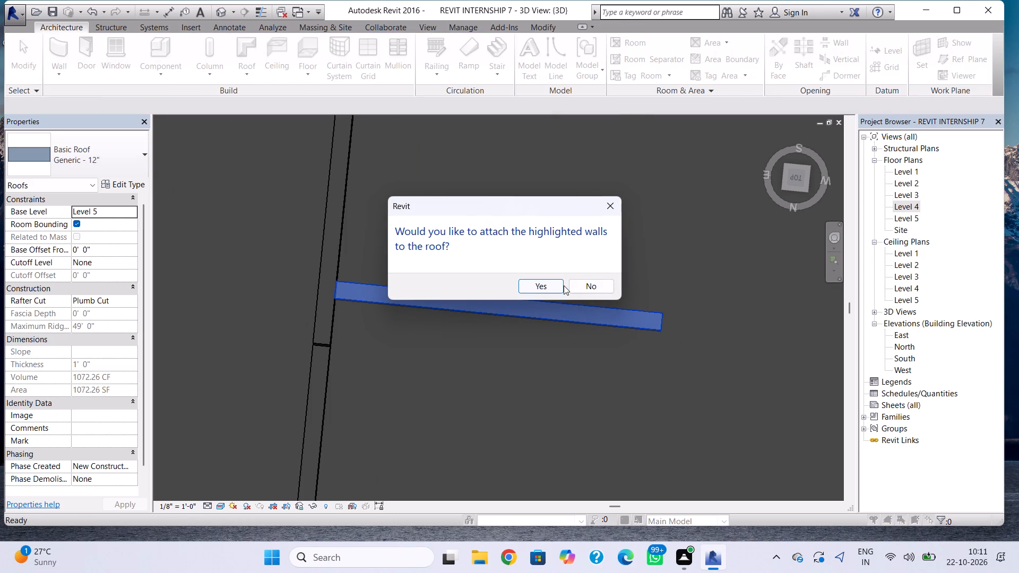
click(544, 289)
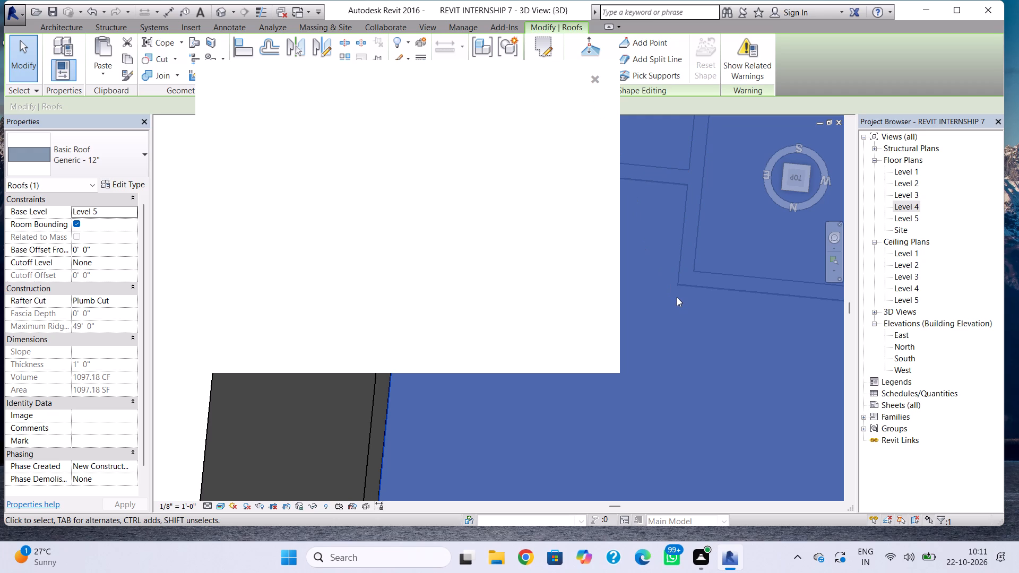
click(597, 79)
scroll(615, 302, down, 1)
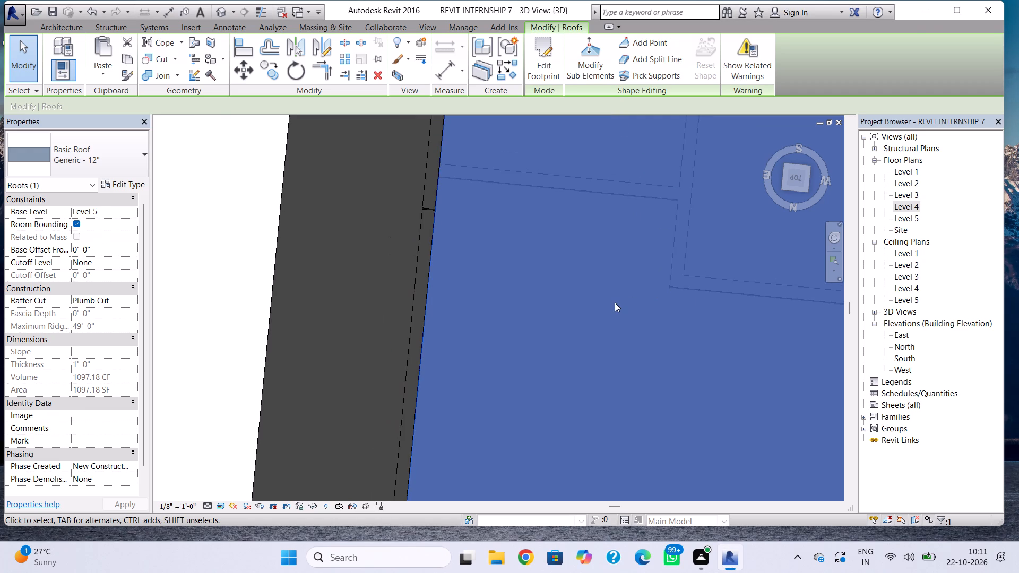
key(Escape)
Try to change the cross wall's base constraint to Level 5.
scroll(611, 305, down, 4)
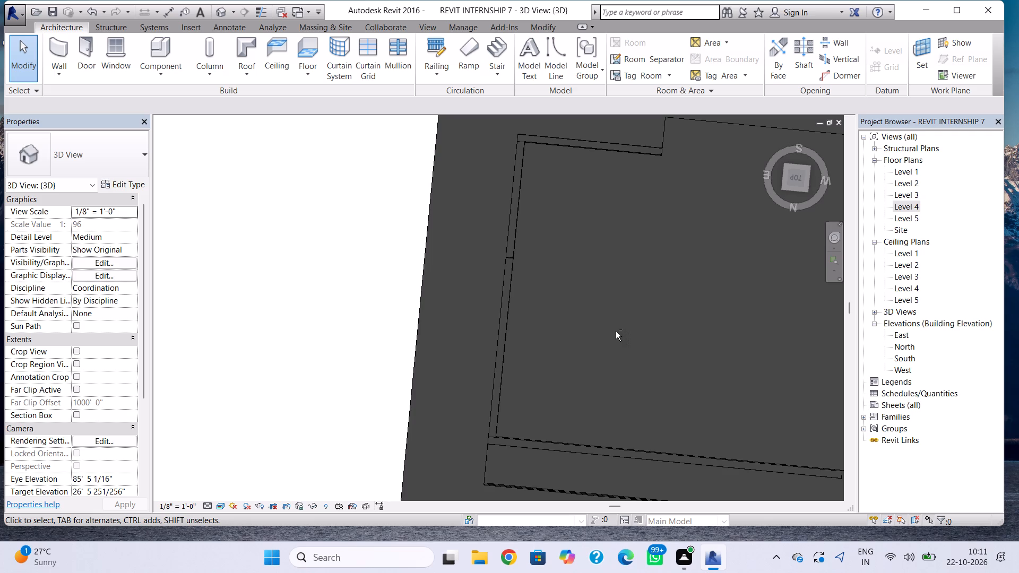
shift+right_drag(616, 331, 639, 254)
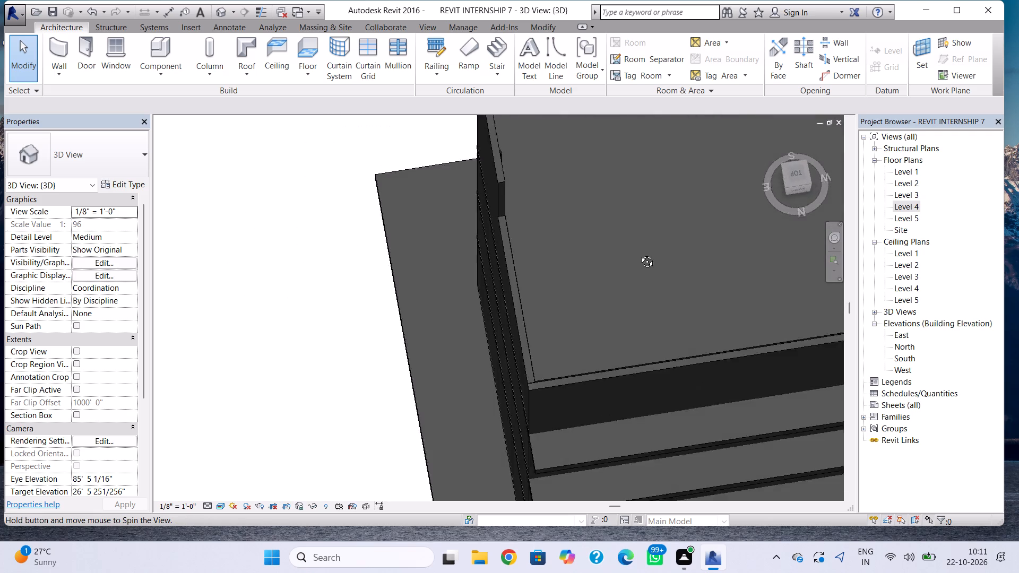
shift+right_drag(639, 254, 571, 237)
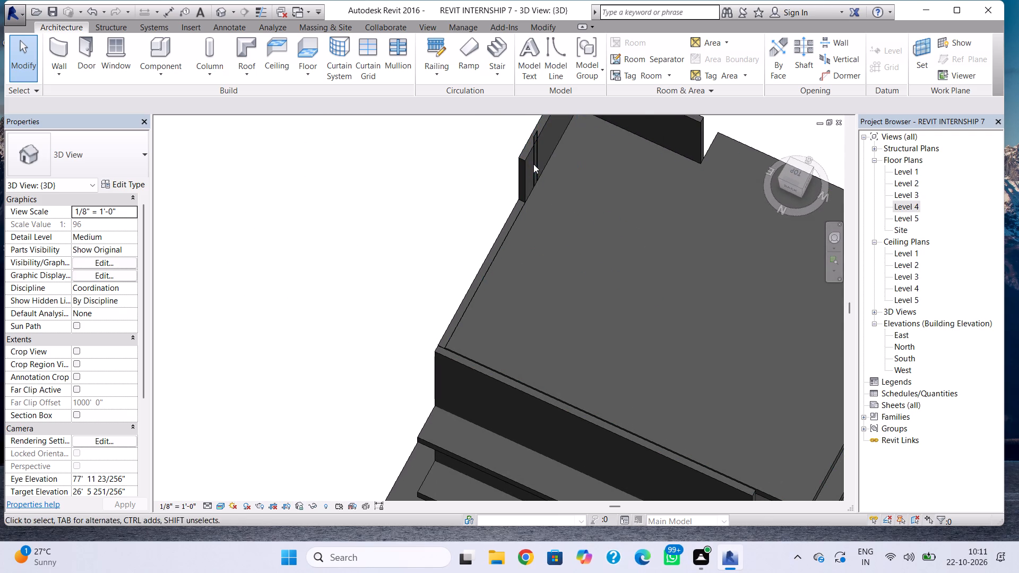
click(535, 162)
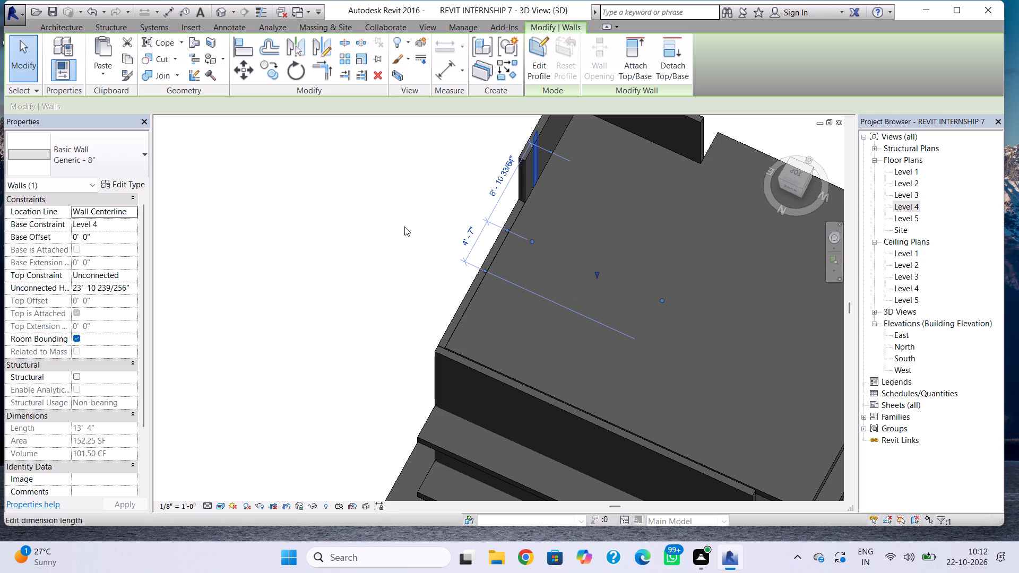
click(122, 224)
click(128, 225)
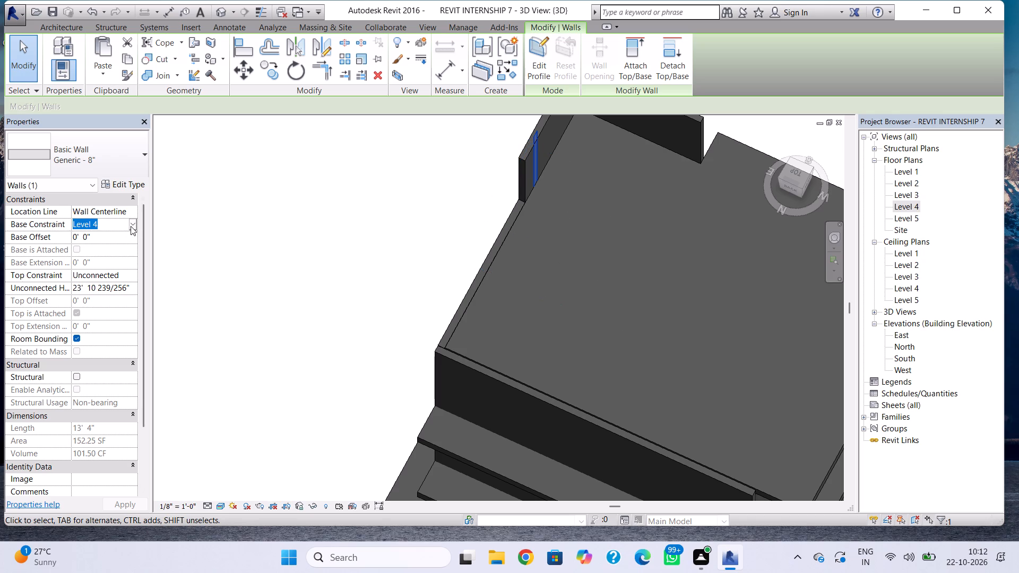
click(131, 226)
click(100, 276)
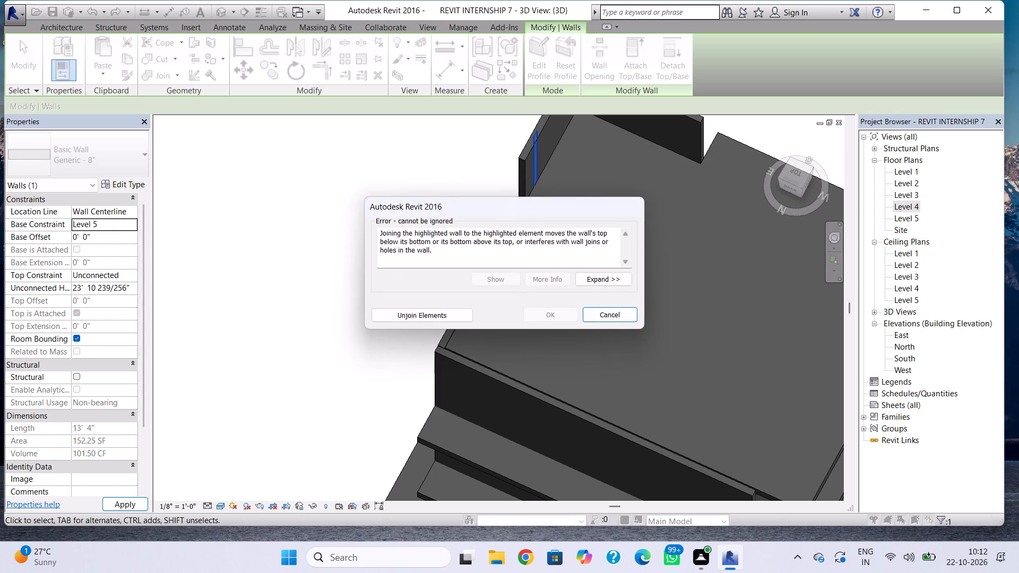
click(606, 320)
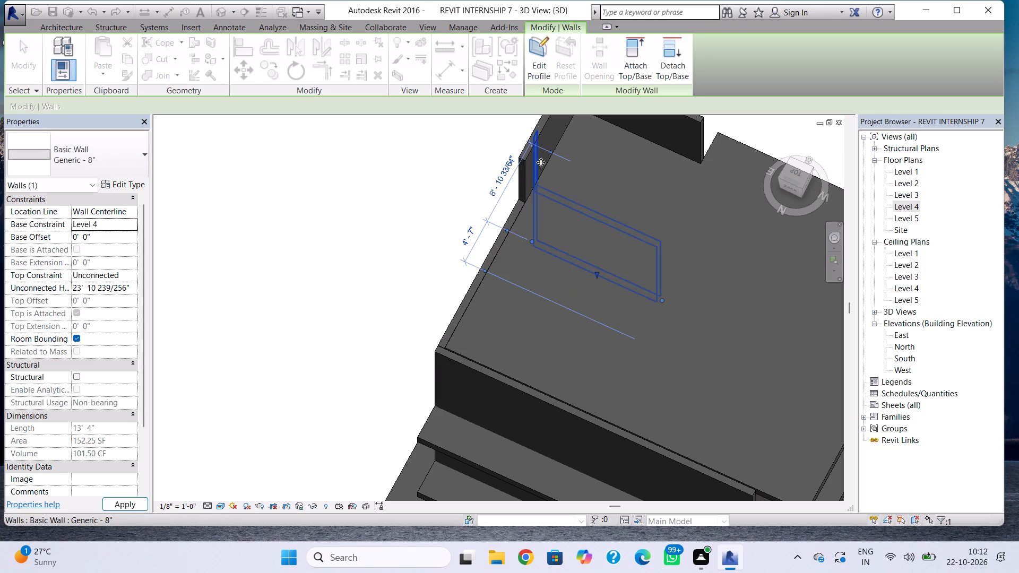
Delete the selected Level 4 cross wall that passes through the roof.
key(Delete)
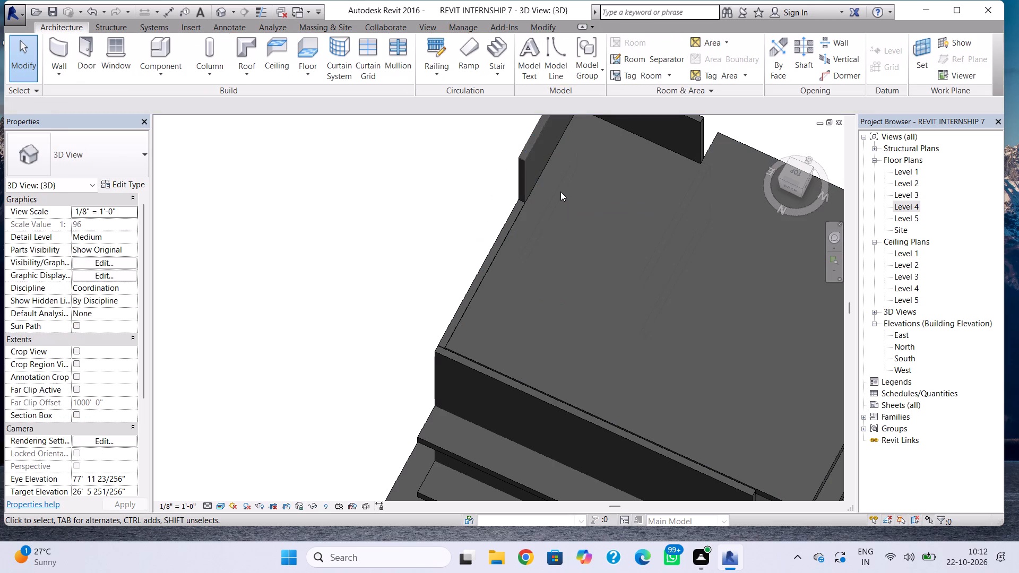
On the Level 5 plan, draw a 13' long, 4' high Generic - 8" wall running west from the height step in the east wall.
double_click(914, 217)
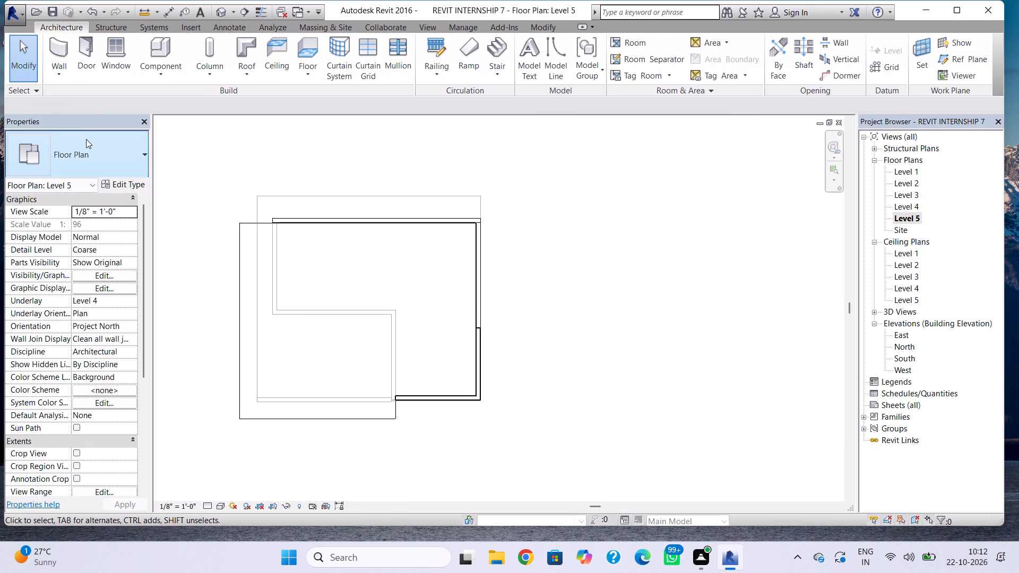
click(54, 45)
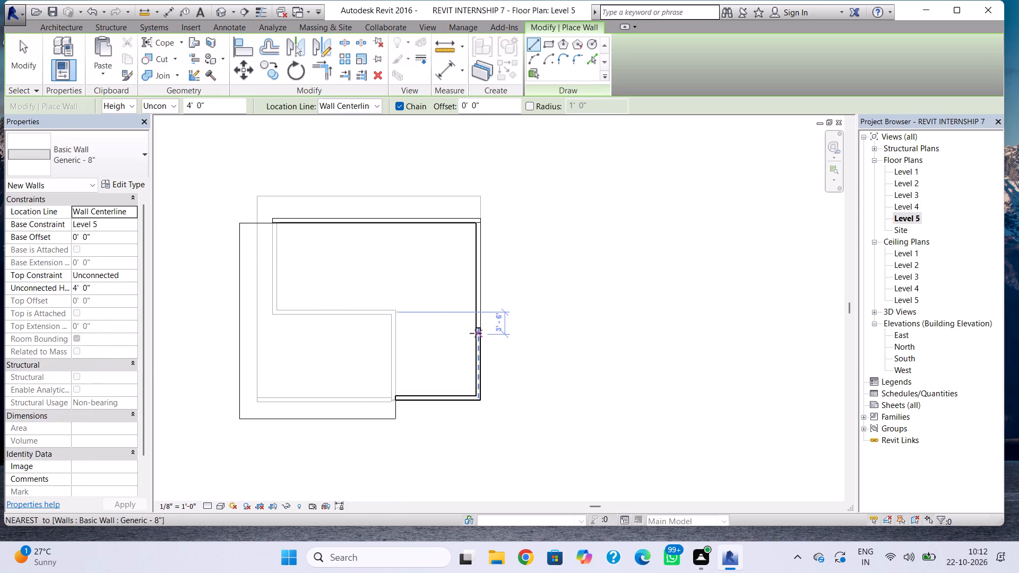
click(477, 328)
click(395, 328)
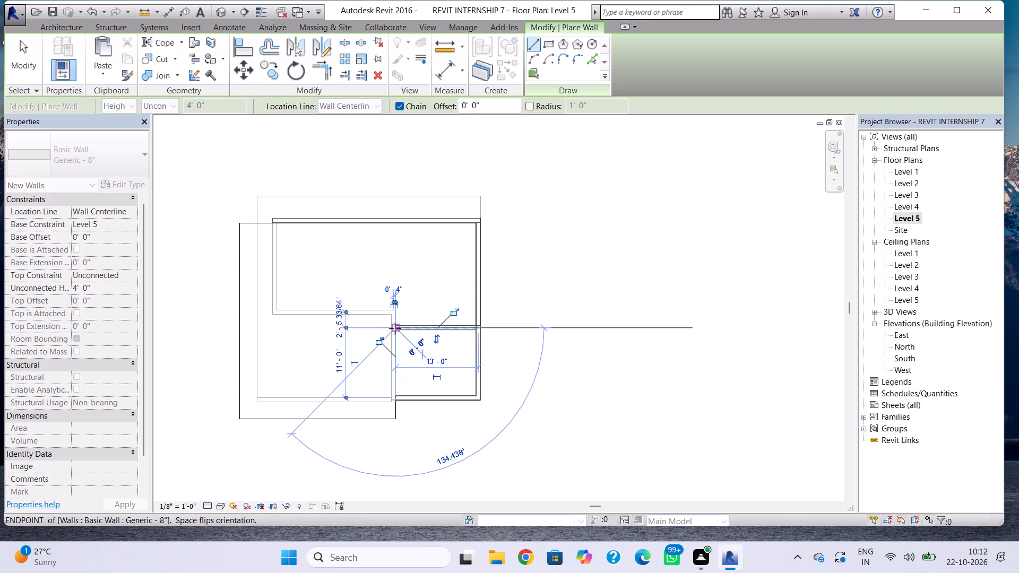
click(390, 398)
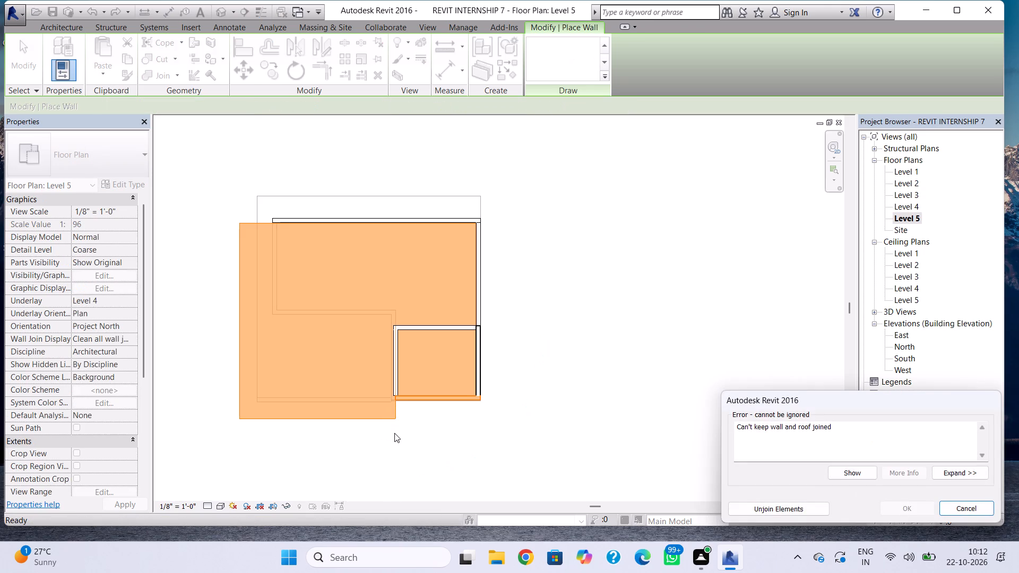
key(Escape)
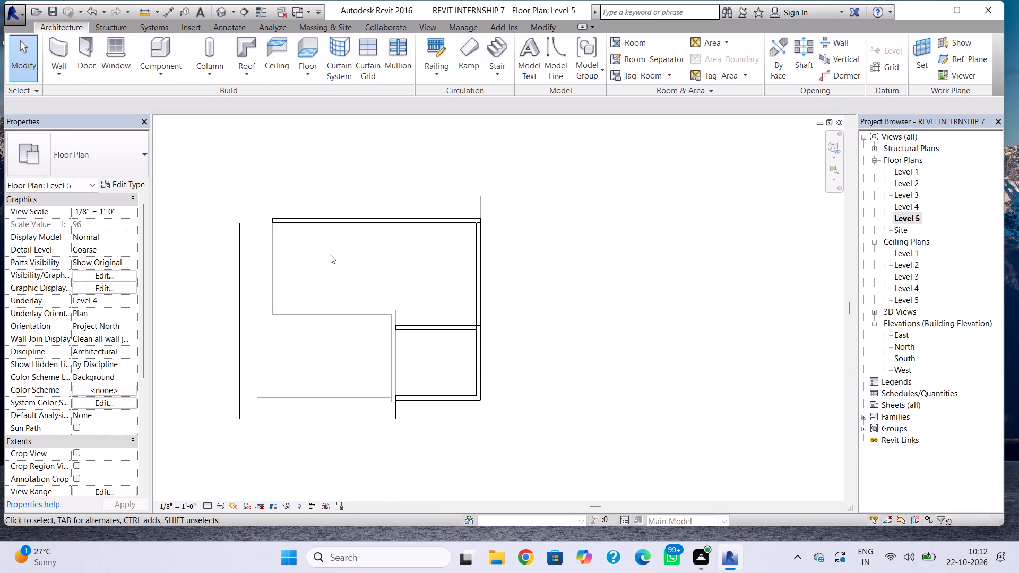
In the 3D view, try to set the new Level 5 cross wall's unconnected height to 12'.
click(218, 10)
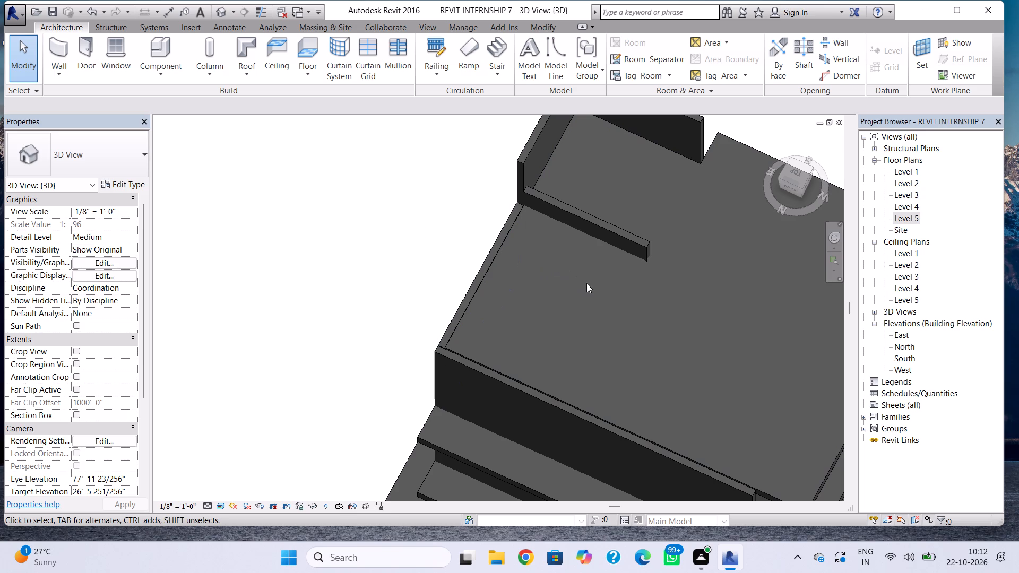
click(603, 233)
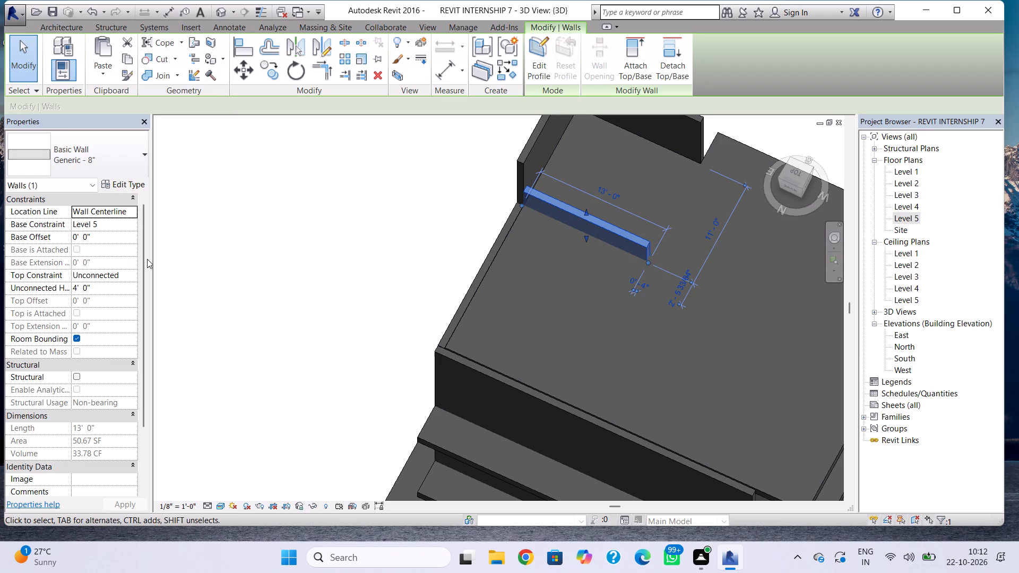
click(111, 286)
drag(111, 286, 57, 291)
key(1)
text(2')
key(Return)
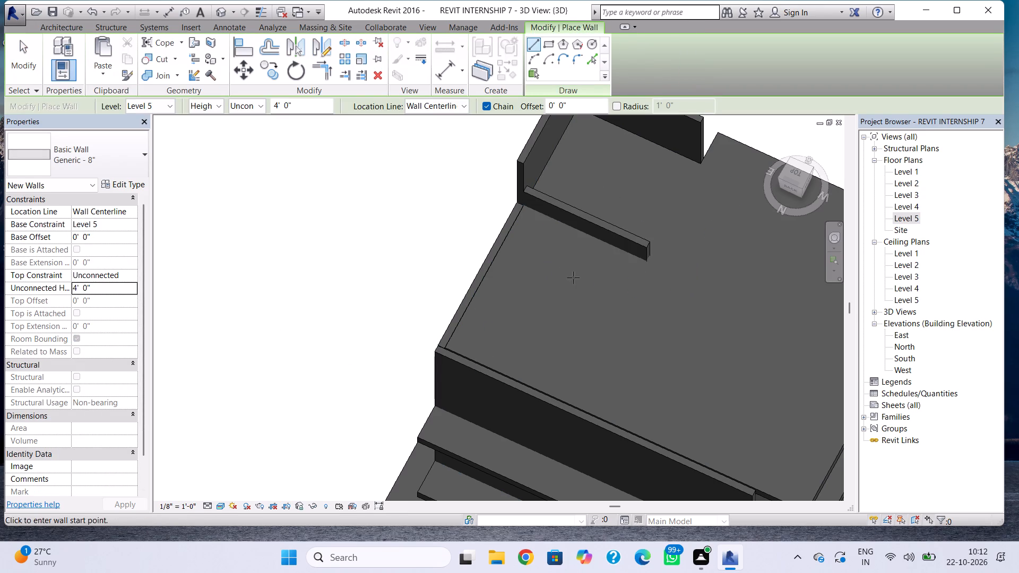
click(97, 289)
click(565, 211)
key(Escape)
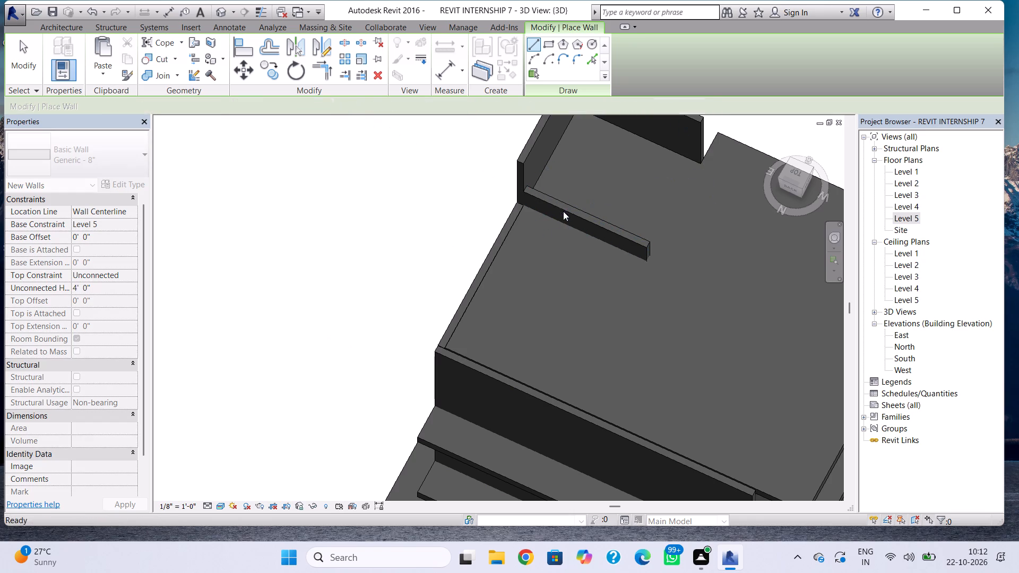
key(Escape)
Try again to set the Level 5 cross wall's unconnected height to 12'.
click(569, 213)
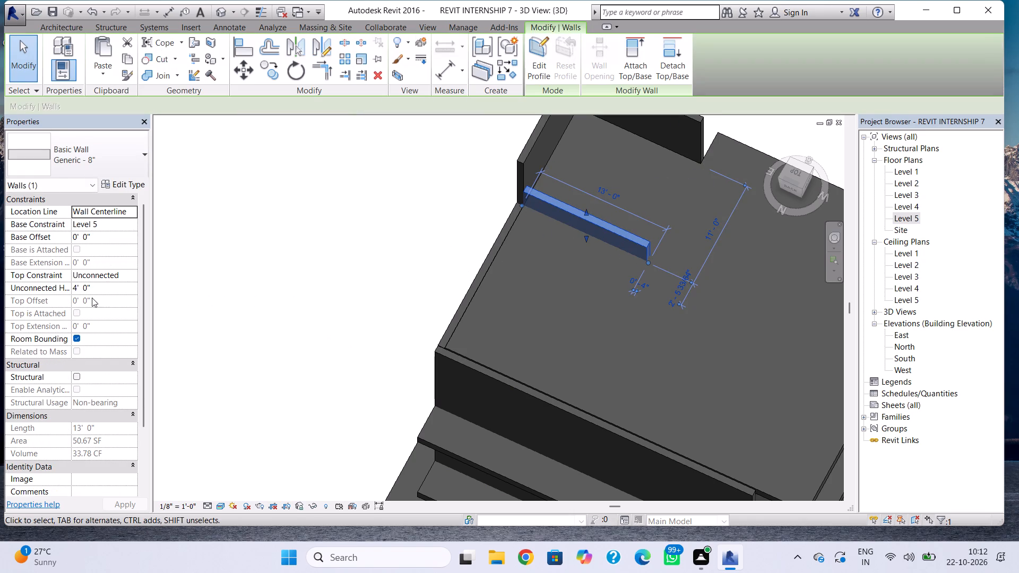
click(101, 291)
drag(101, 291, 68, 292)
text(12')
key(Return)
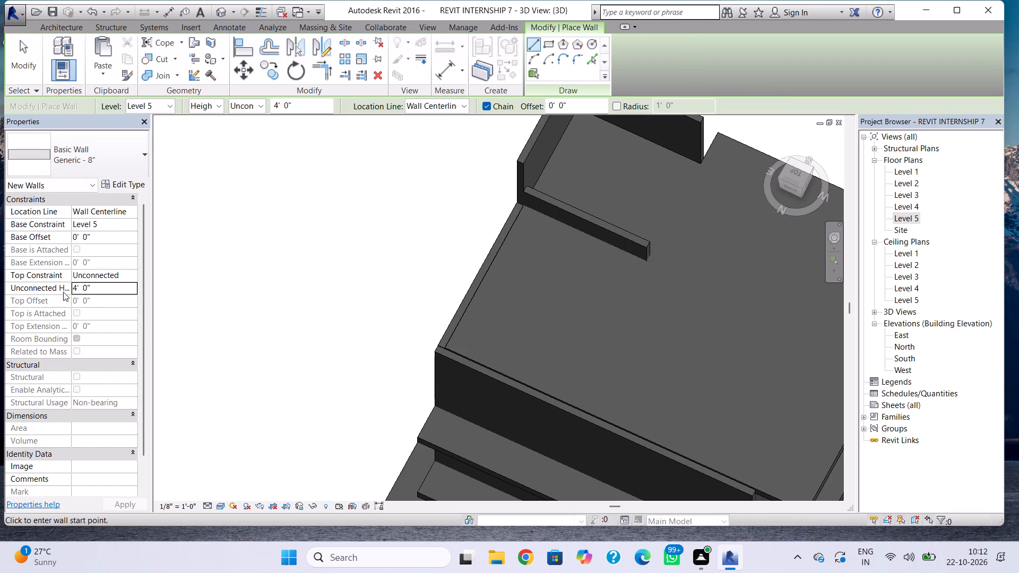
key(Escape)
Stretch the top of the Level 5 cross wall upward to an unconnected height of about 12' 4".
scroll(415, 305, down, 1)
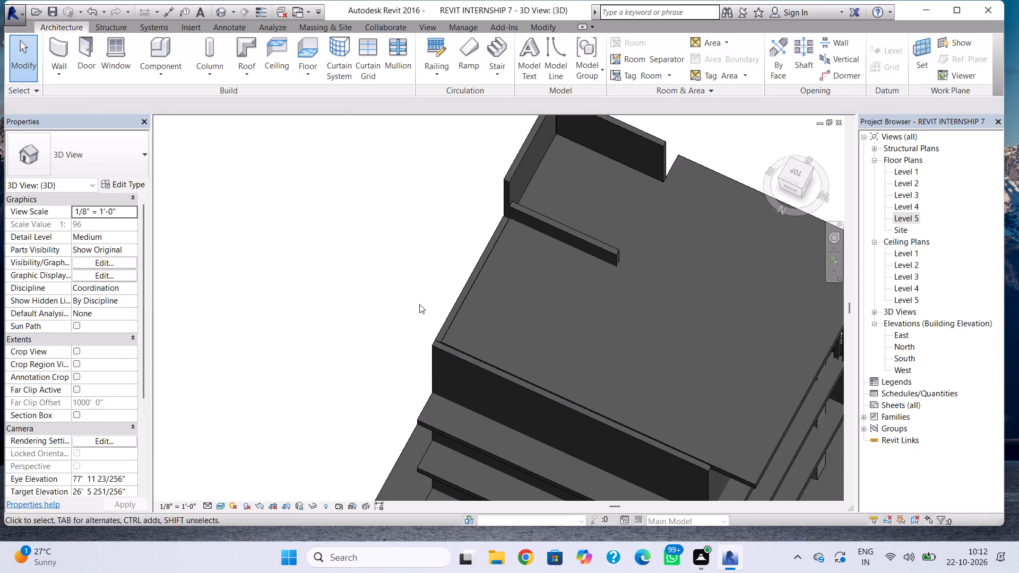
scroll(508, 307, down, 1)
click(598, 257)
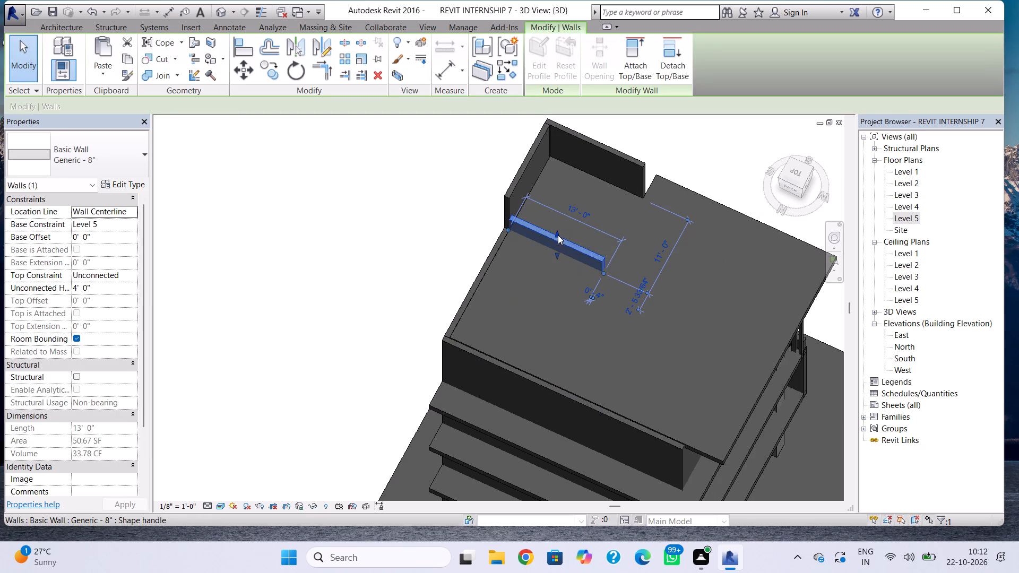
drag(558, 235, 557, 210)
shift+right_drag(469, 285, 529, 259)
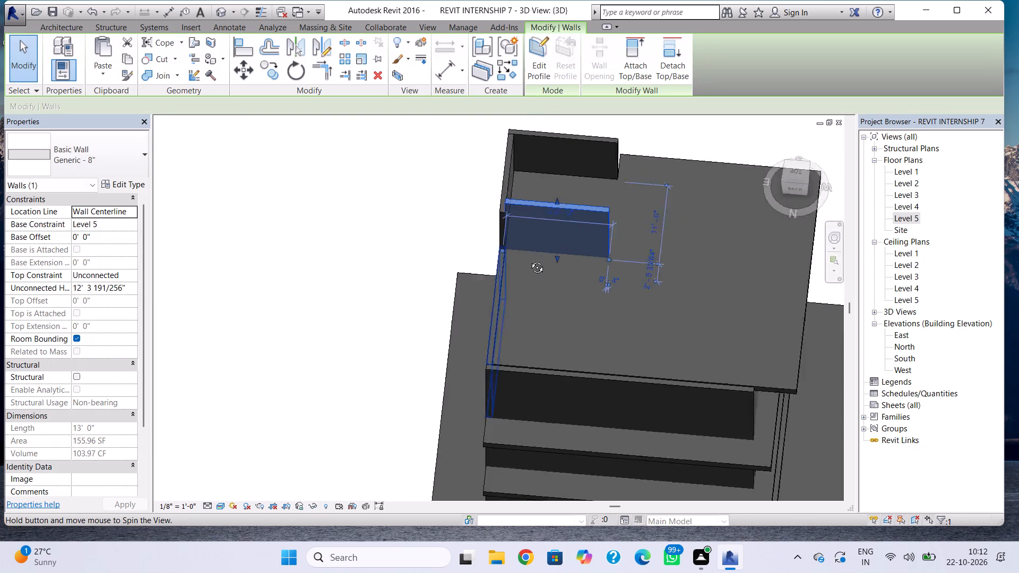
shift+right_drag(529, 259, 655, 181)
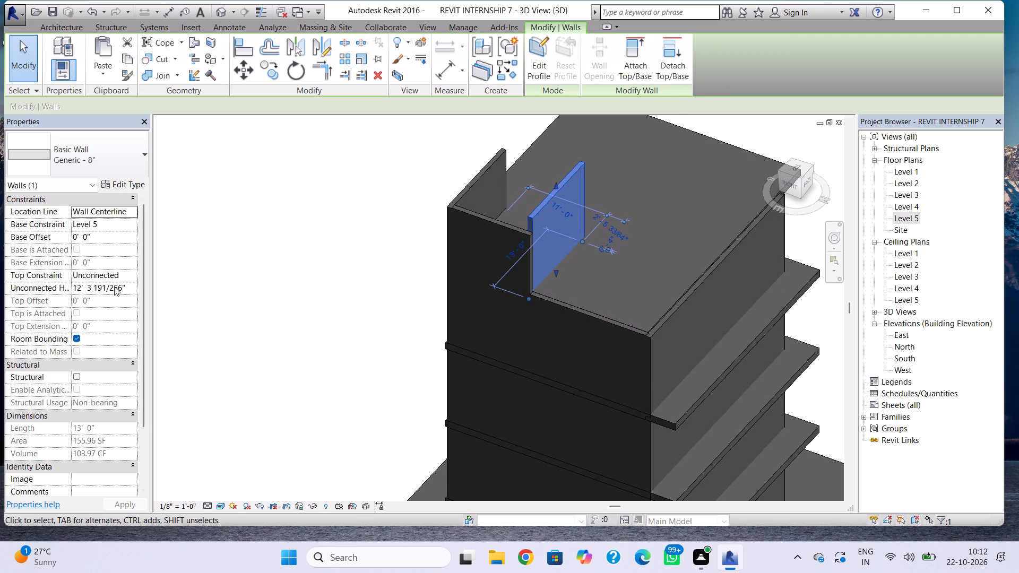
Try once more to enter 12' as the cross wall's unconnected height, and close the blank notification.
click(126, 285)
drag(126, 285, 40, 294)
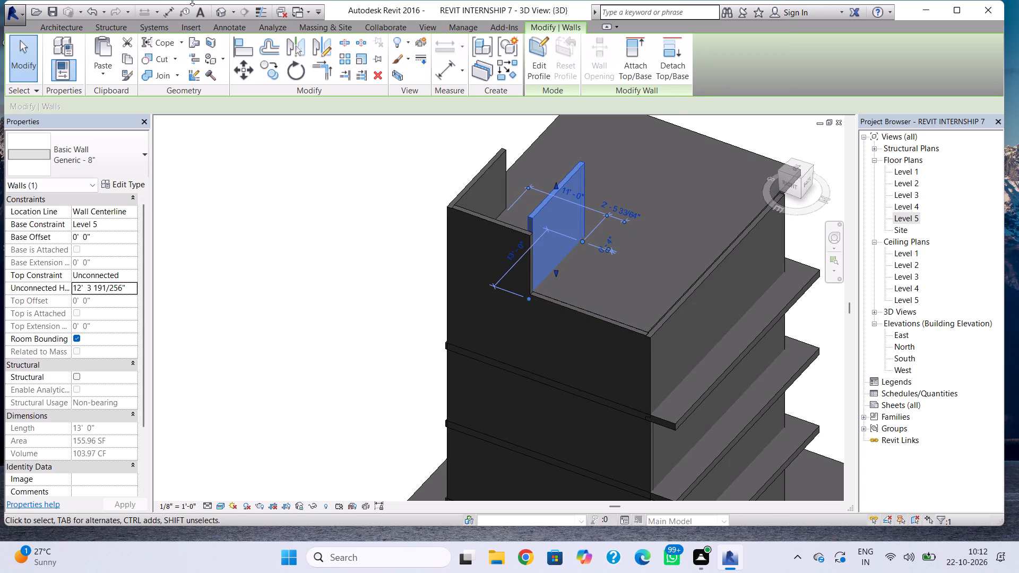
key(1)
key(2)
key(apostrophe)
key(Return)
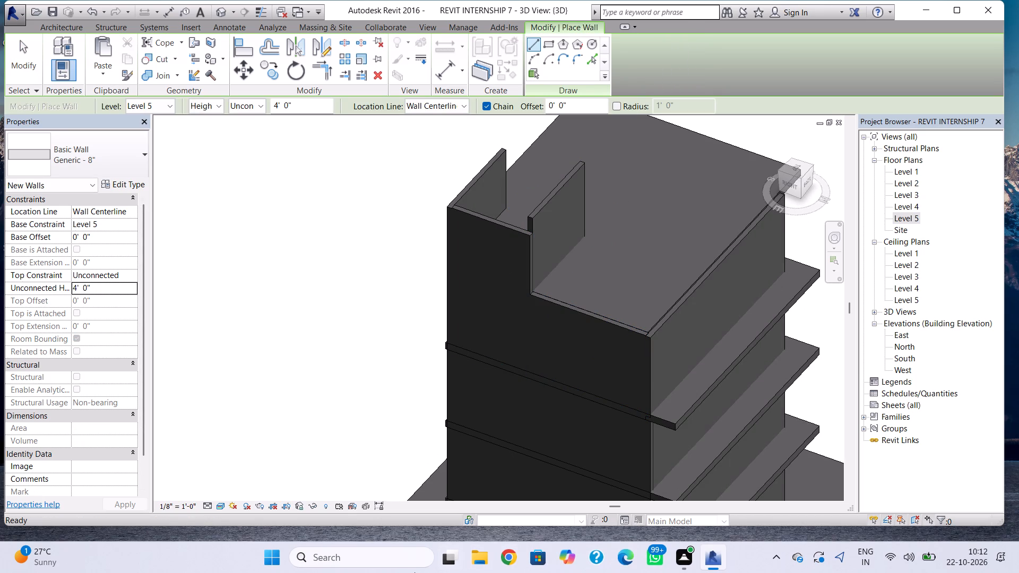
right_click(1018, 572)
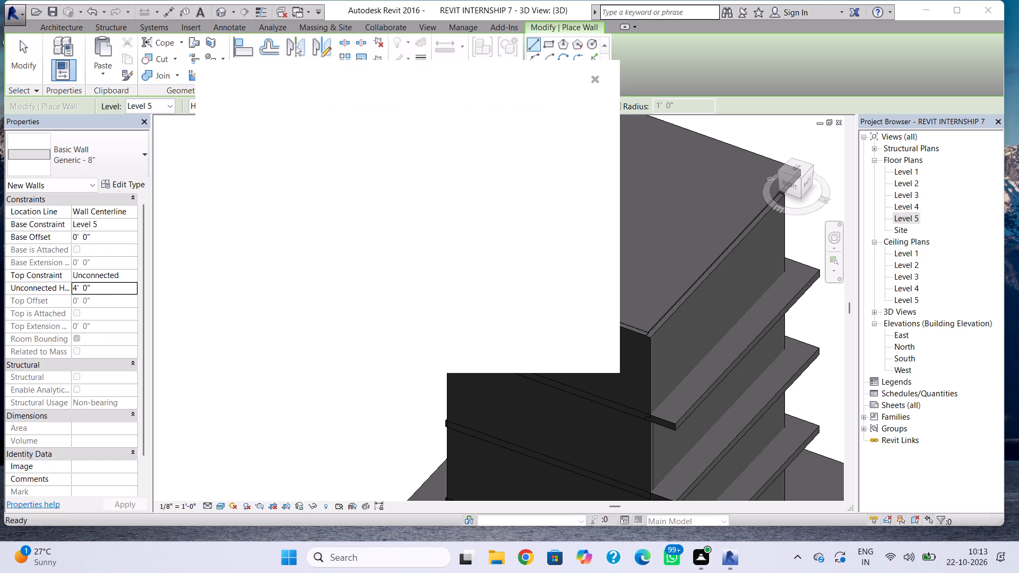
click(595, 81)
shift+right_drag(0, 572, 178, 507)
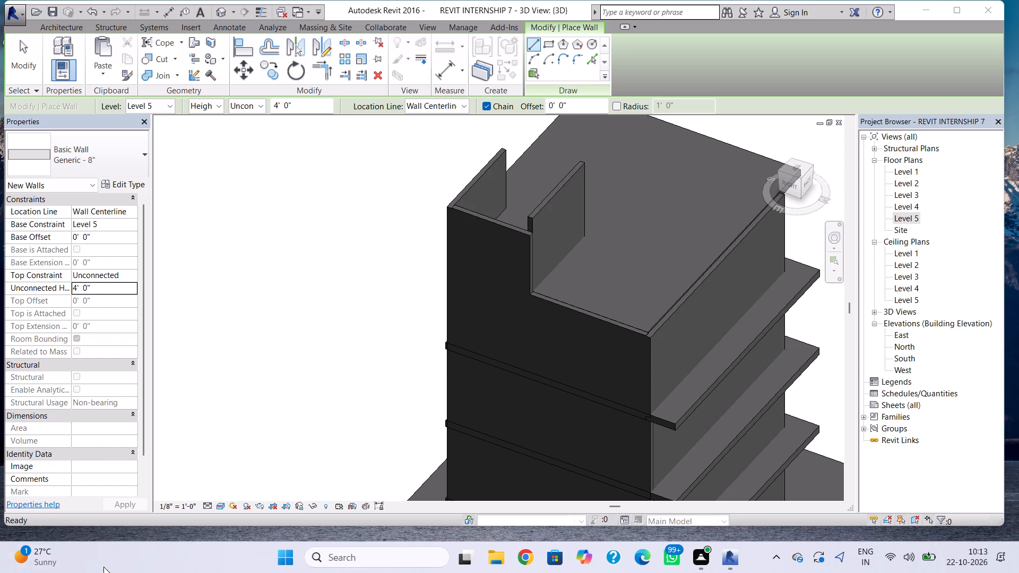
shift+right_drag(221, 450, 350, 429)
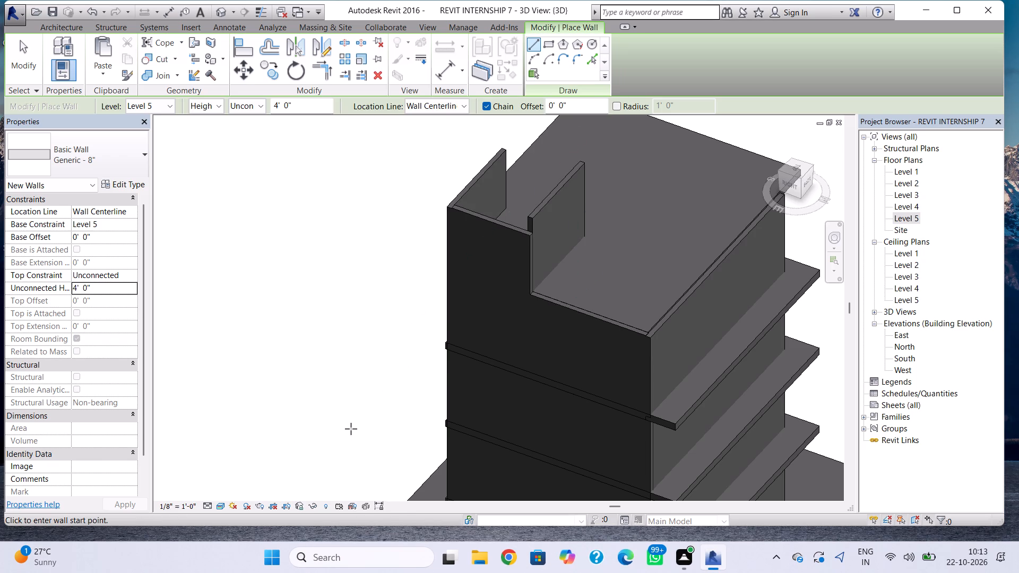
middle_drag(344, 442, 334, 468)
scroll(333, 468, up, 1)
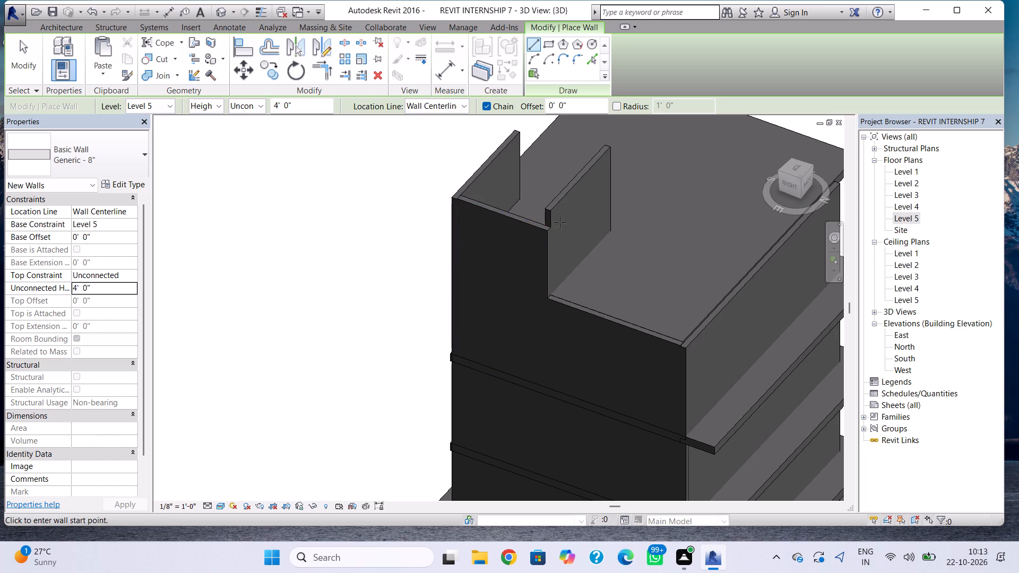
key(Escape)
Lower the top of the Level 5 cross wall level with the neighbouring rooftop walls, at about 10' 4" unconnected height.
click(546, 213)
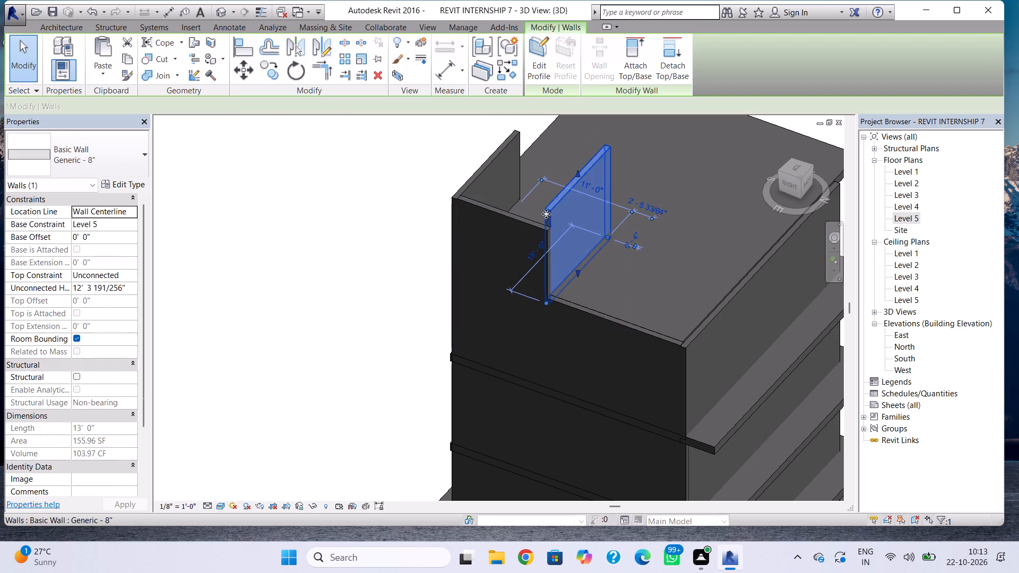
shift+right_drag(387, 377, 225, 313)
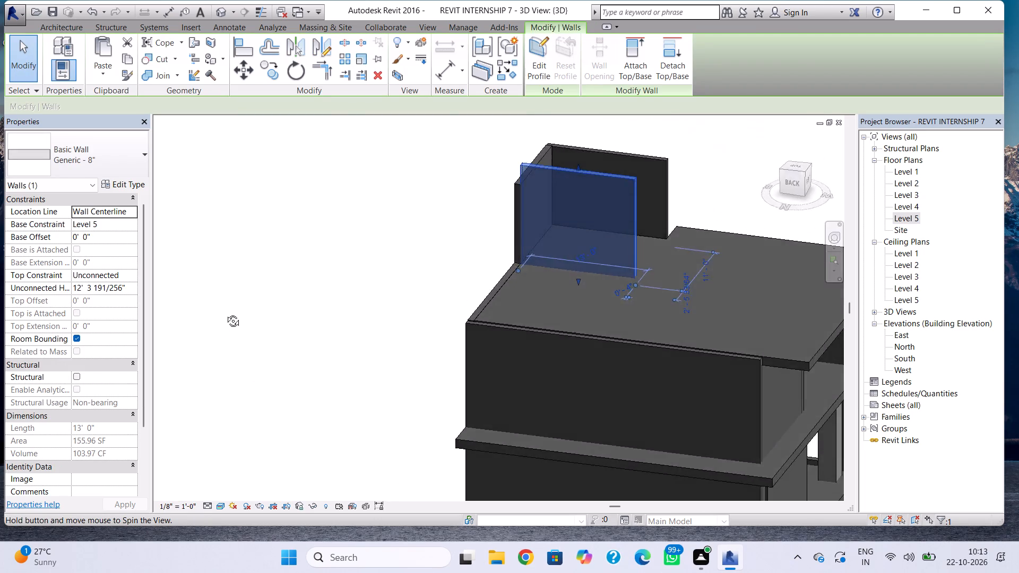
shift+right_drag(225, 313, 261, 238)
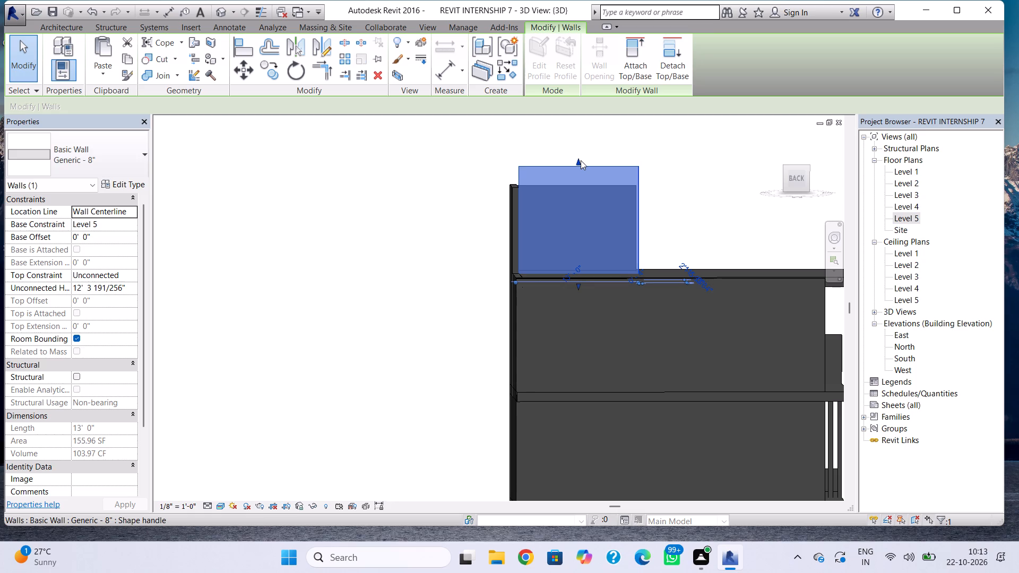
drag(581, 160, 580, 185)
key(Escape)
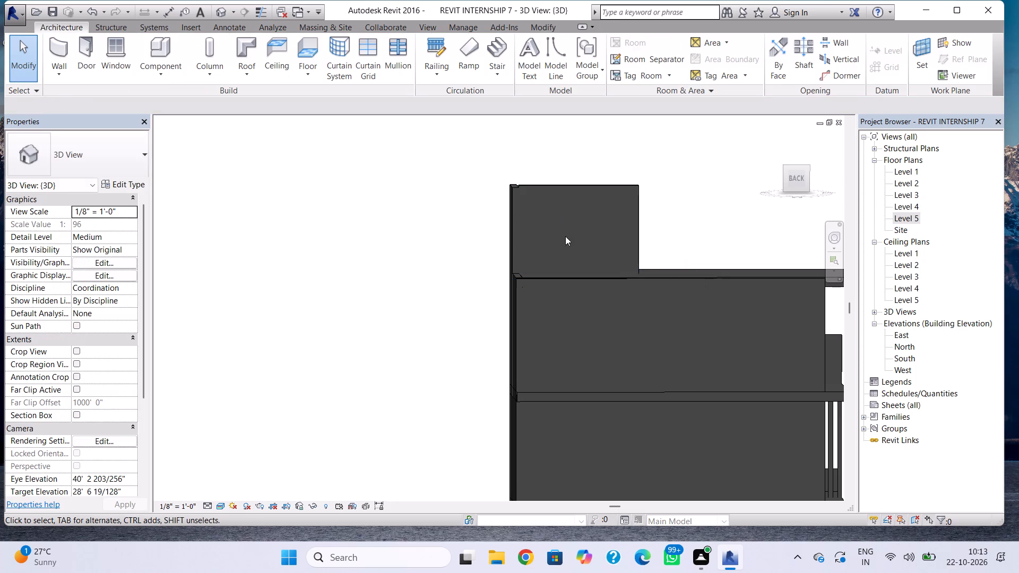
Set the Level 5 cross wall's unconnected height to 10'.
scroll(530, 205, up, 4)
middle_drag(503, 242, 434, 331)
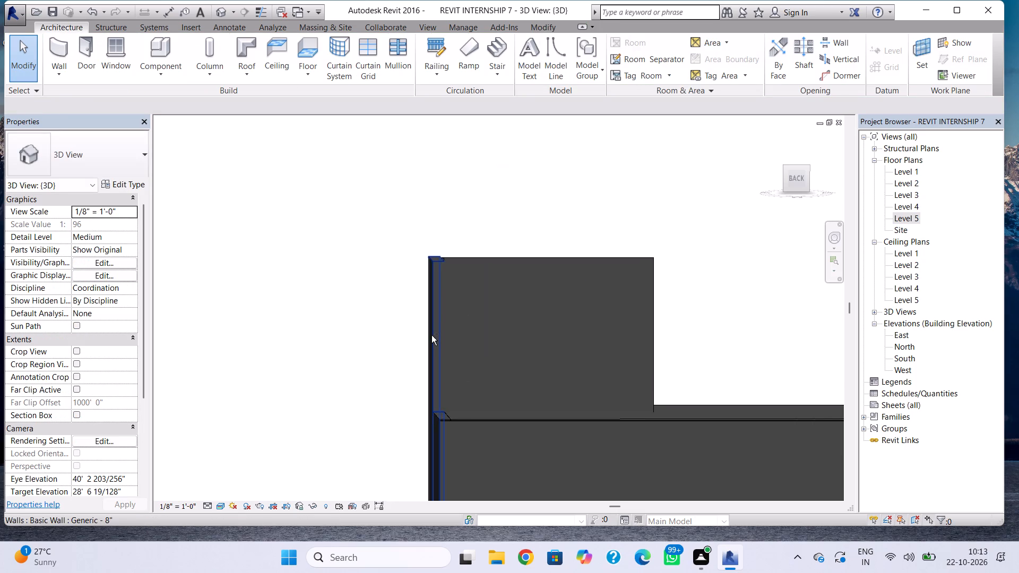
shift+right_click(422, 338)
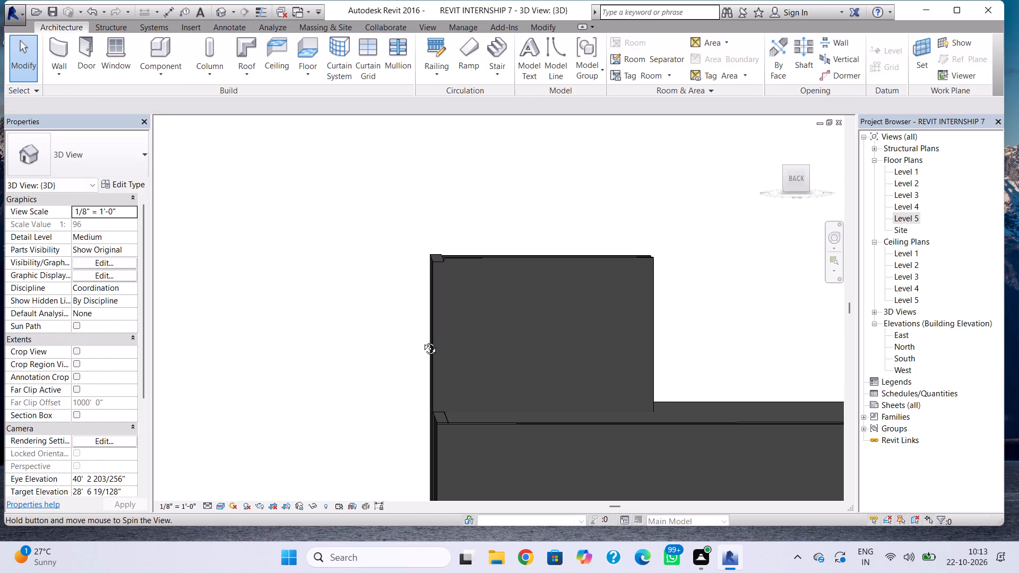
click(792, 178)
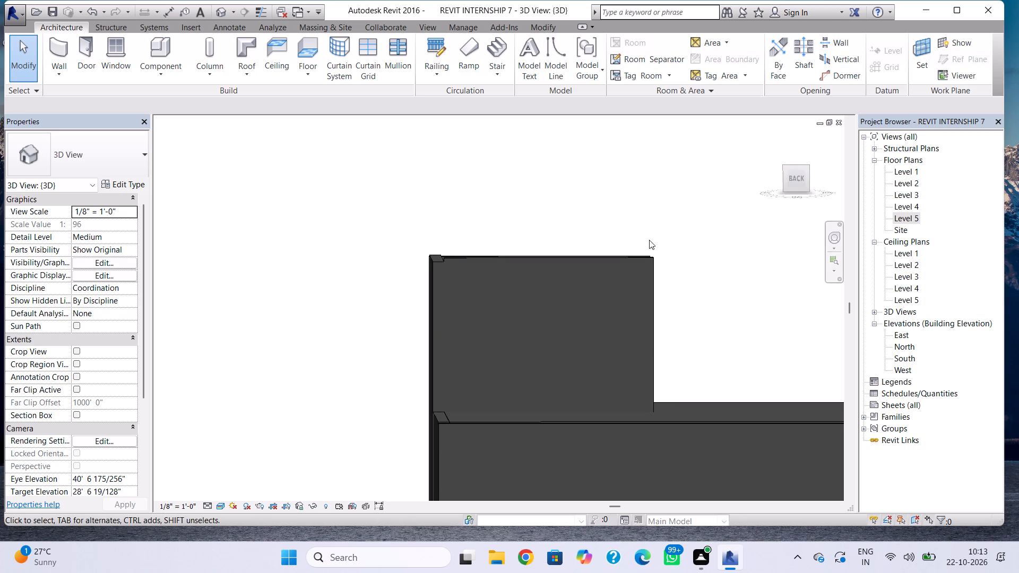
click(459, 255)
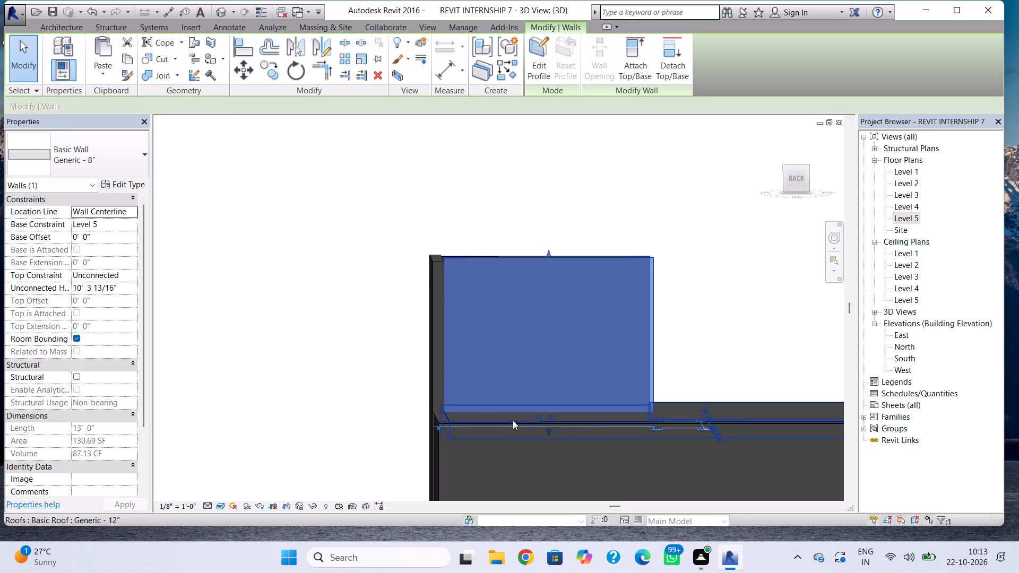
click(121, 290)
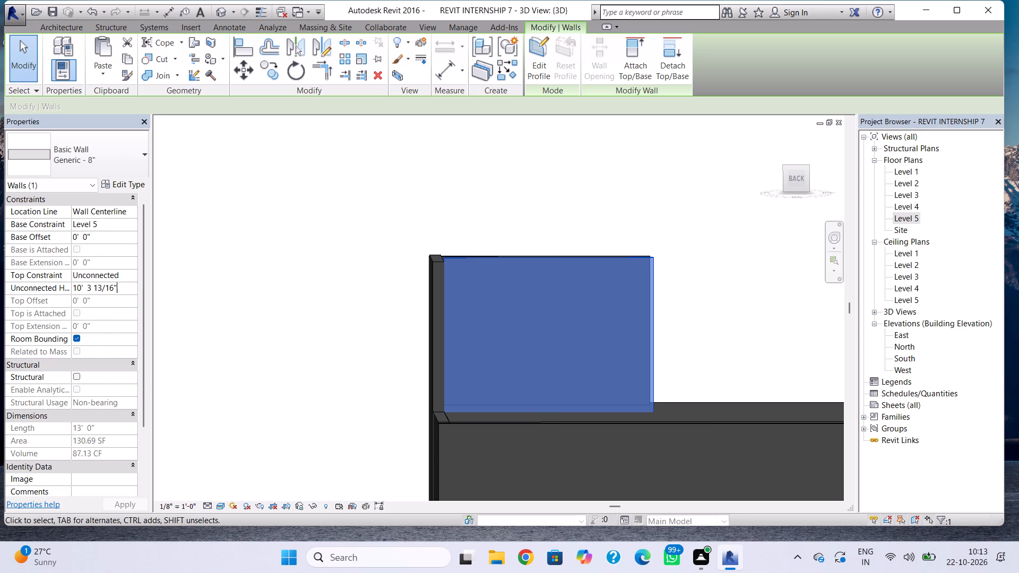
drag(121, 290, 63, 302)
text(10')
key(Return)
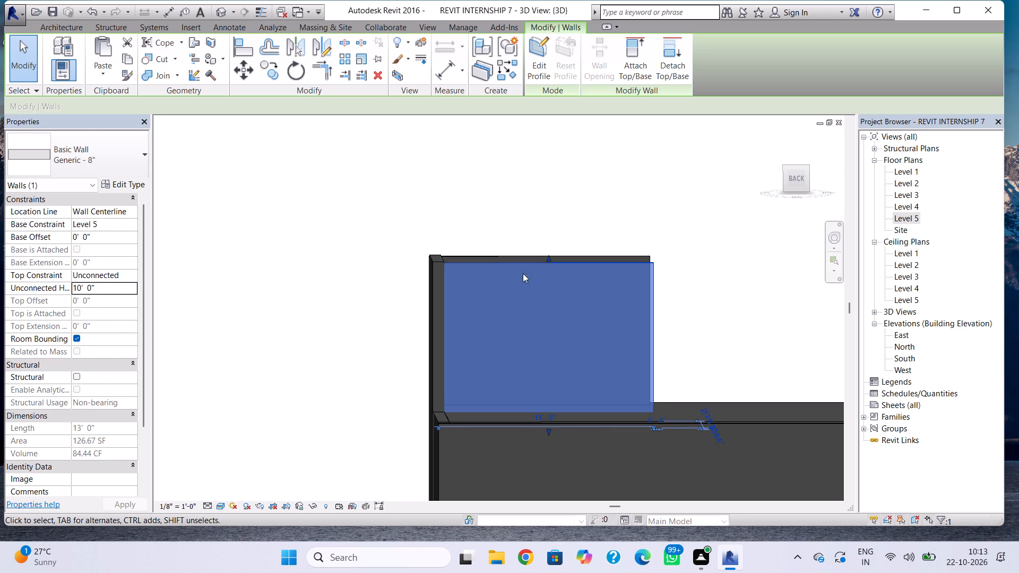
shift+right_drag(515, 276, 304, 298)
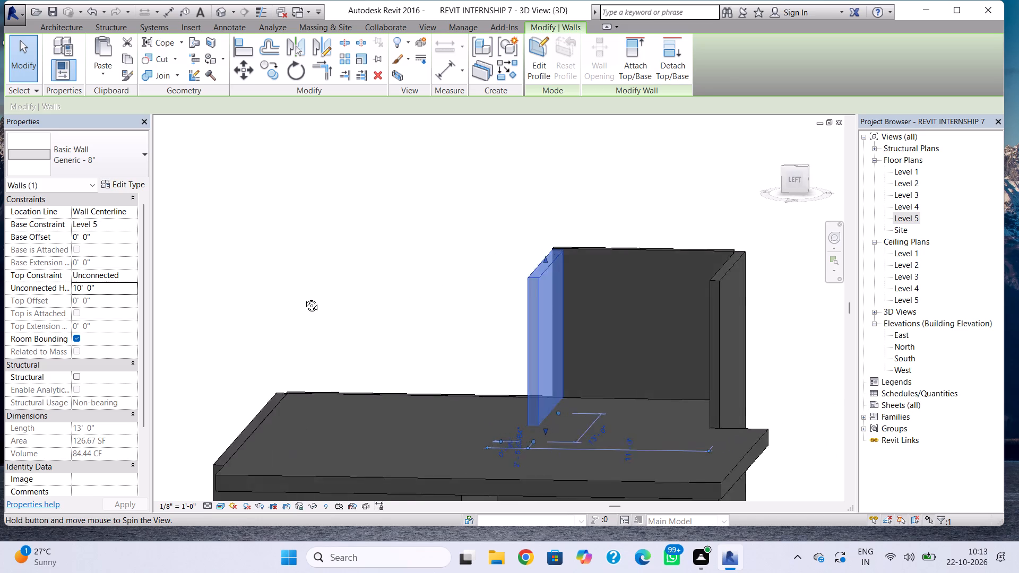
Open the Level 5 floor plan.
shift+right_drag(304, 298, 289, 299)
key(Escape)
scroll(452, 366, down, 4)
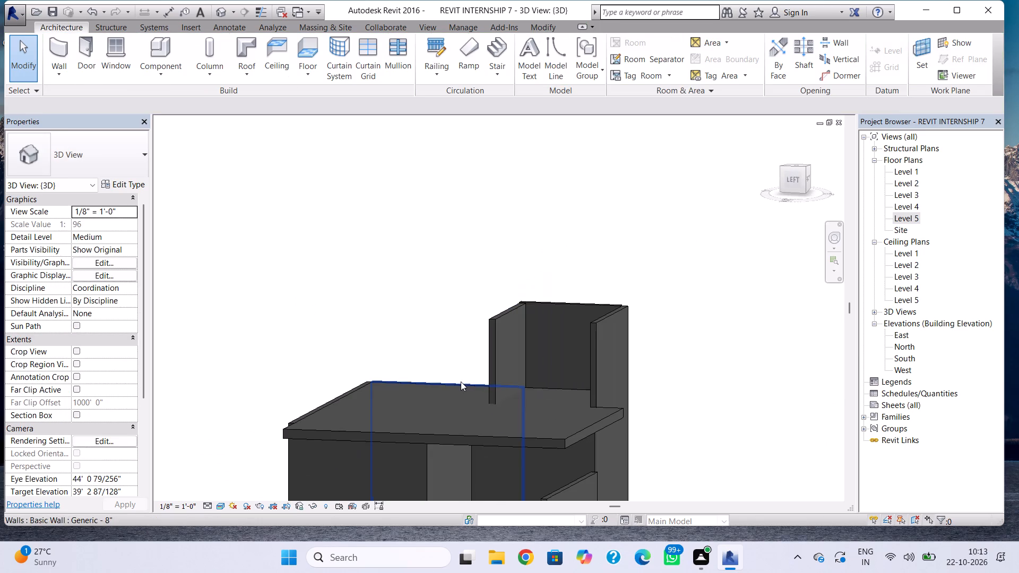
shift+right_click(540, 384)
shift+right_drag(539, 385, 444, 361)
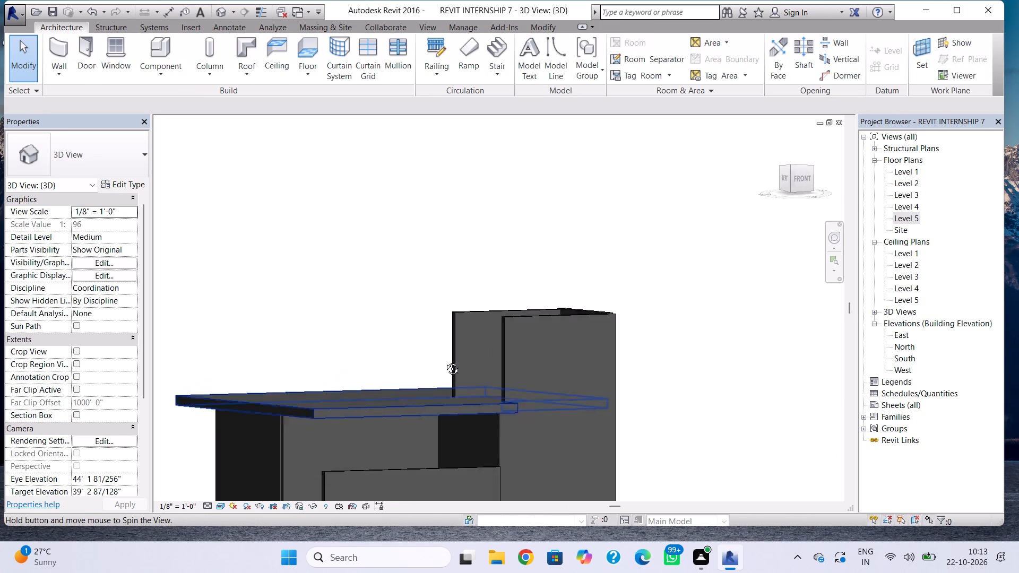
shift+right_drag(444, 361, 555, 364)
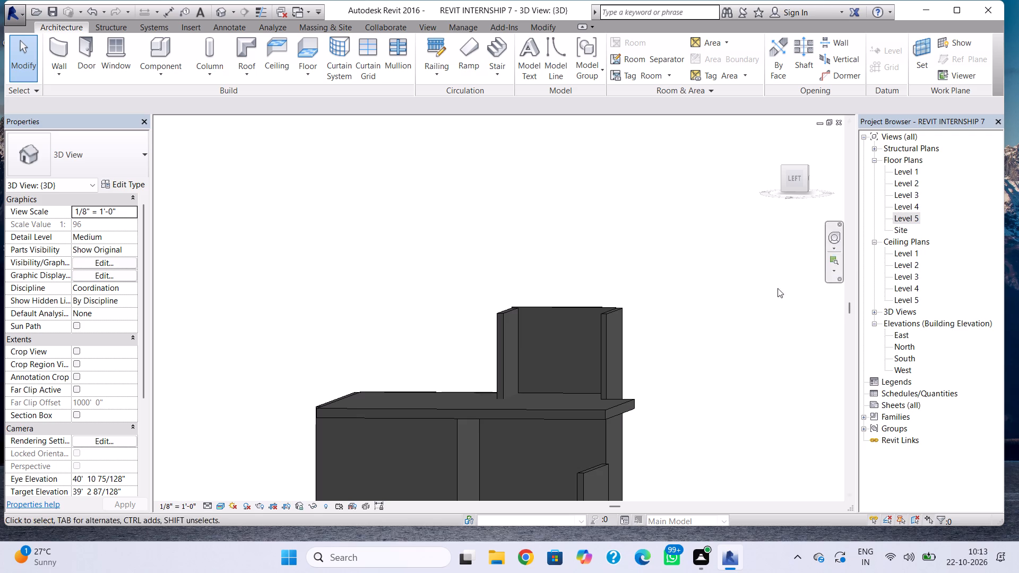
click(909, 219)
click(909, 219)
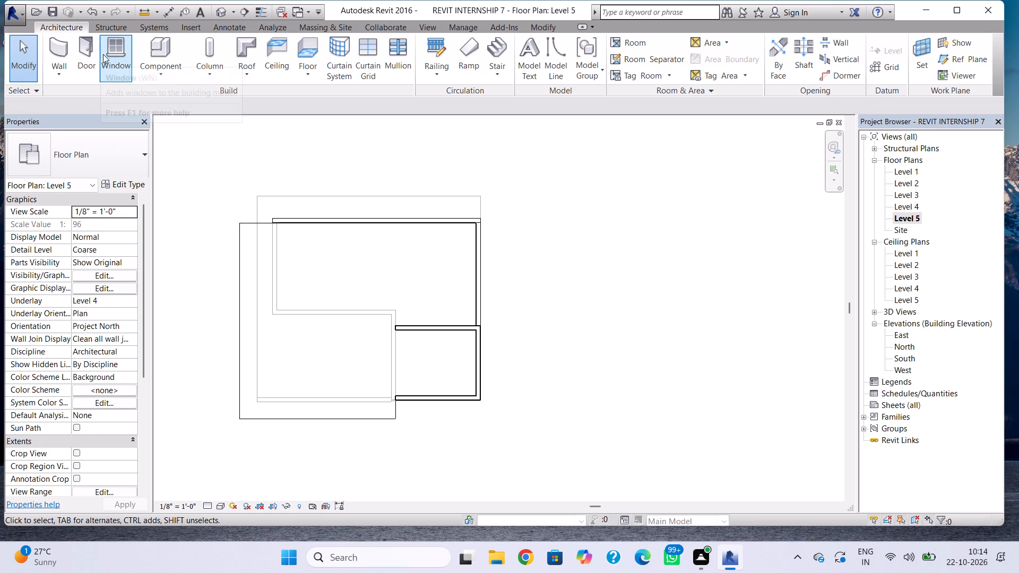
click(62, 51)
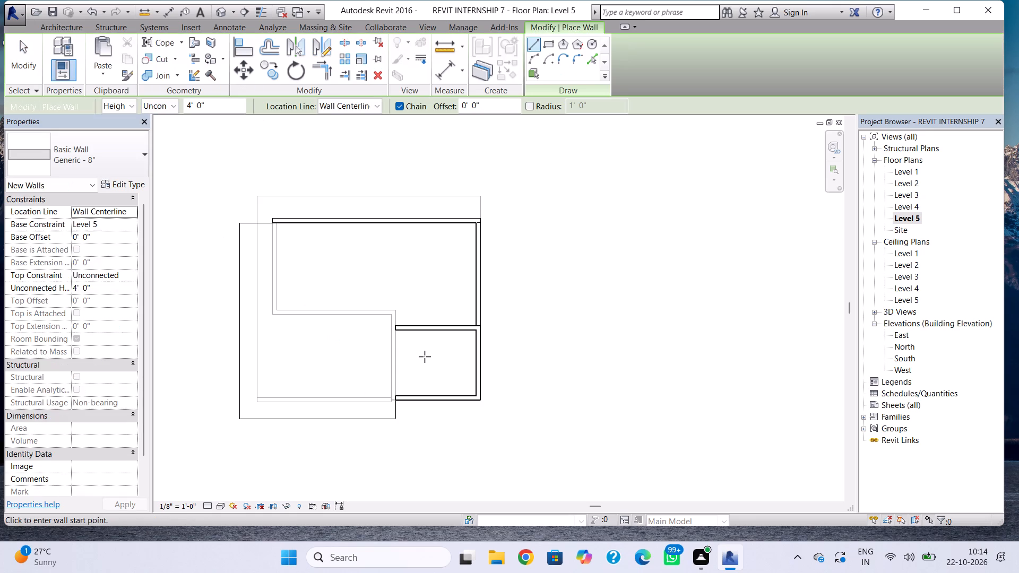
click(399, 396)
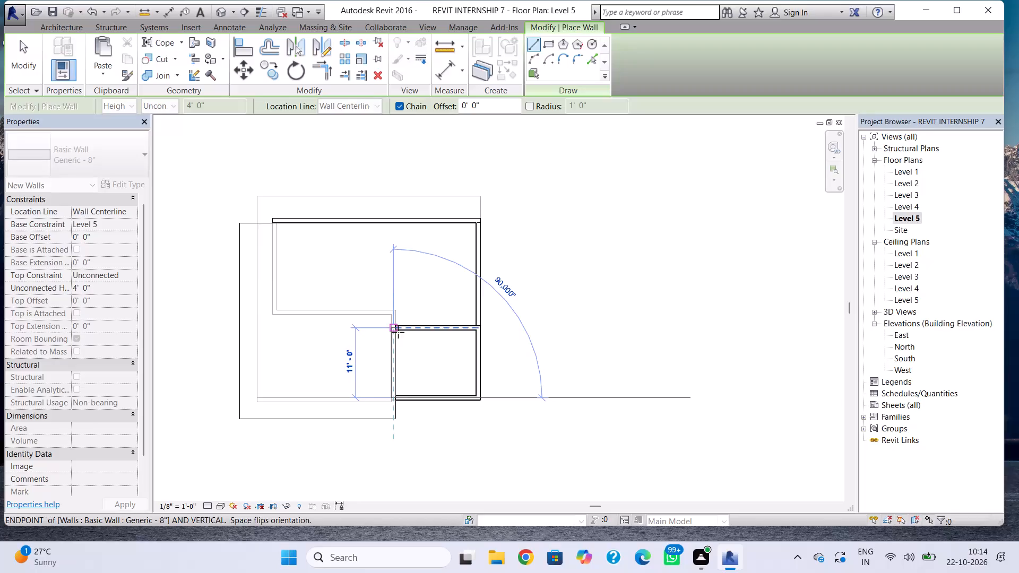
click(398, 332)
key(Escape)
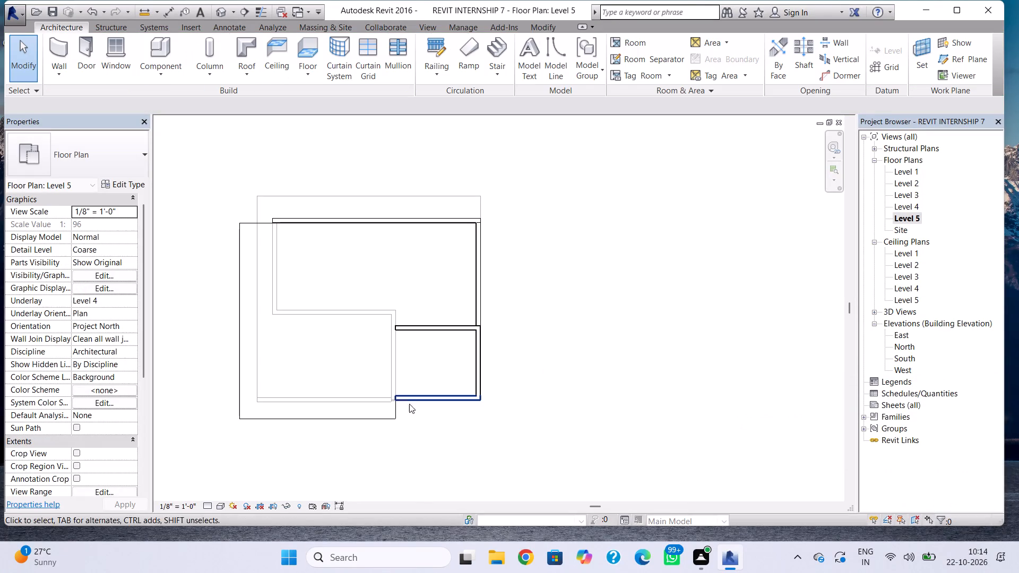
Draw a Generic 8" wall about 11' long across the rooftop room's open side, with location line Finish Face: Exterior.
click(62, 55)
click(373, 102)
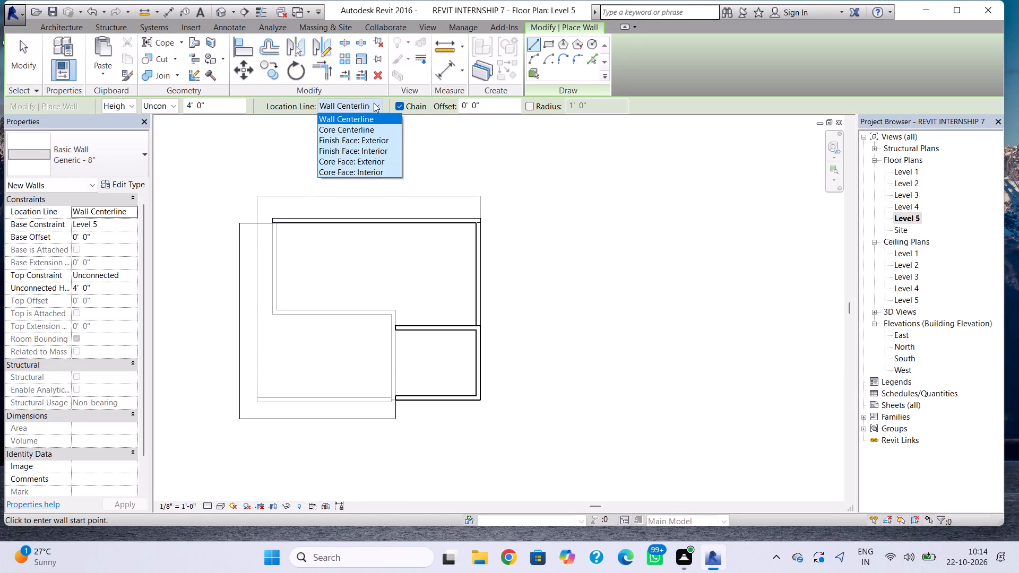
click(376, 141)
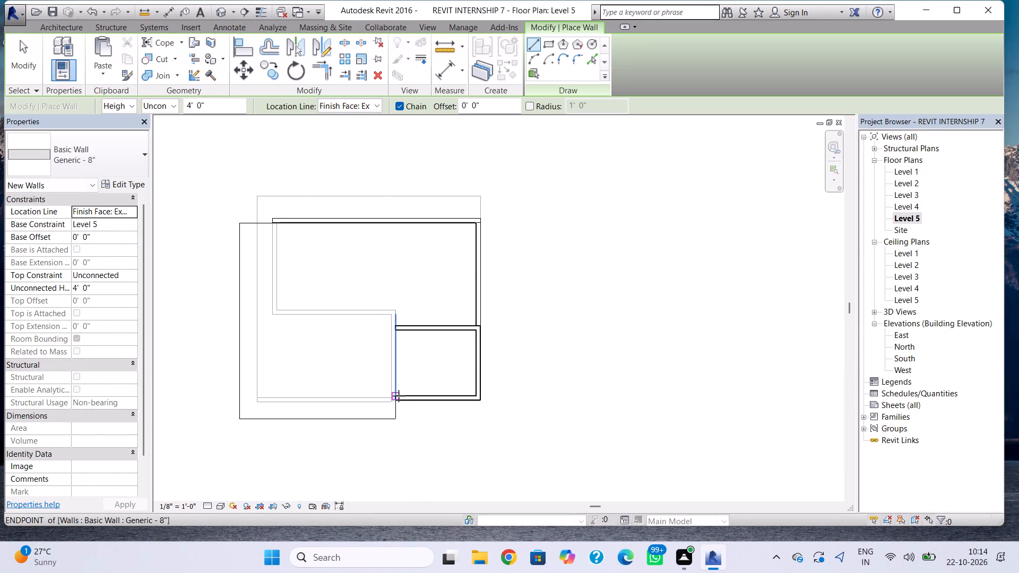
click(399, 396)
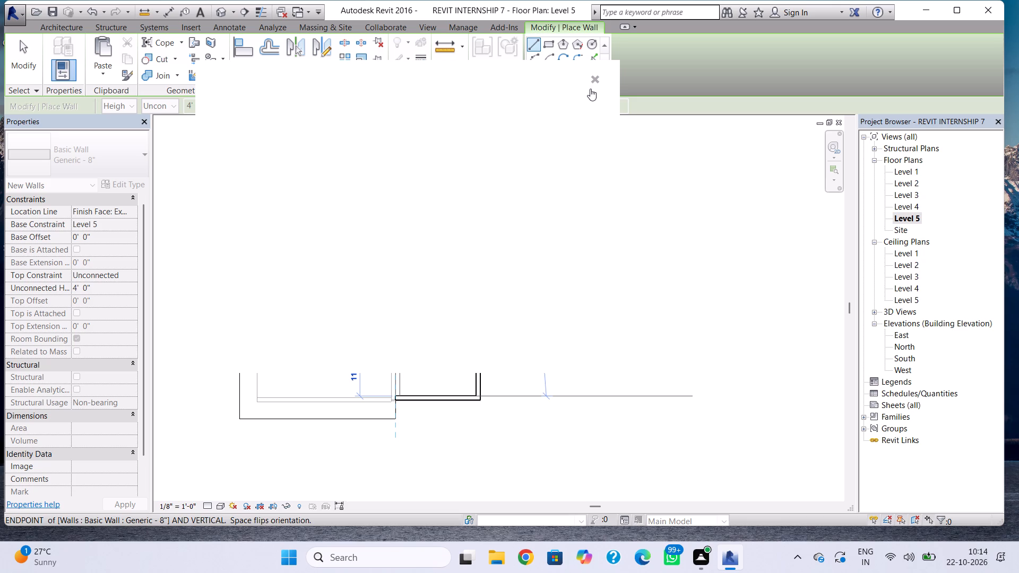
click(593, 82)
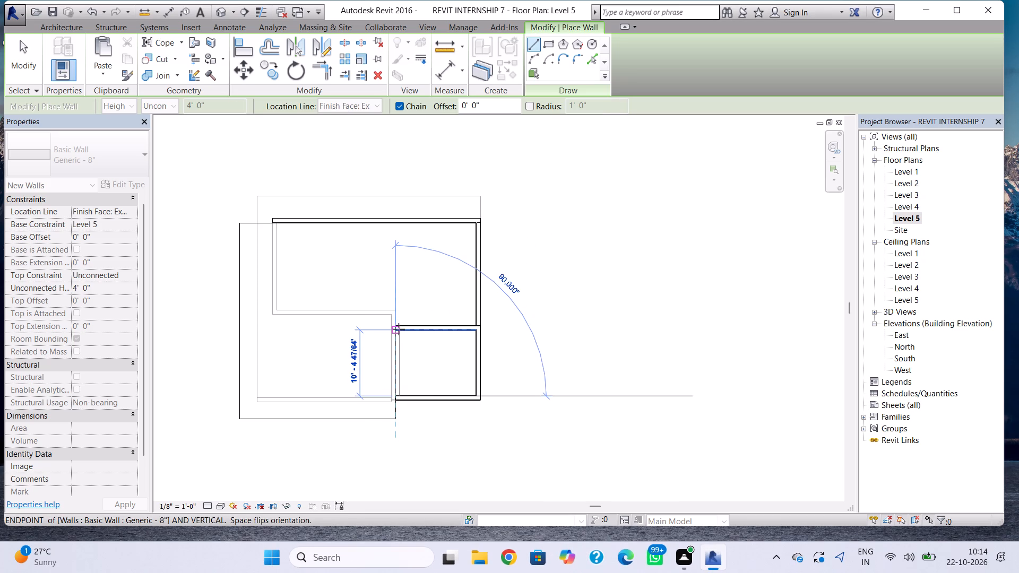
click(399, 327)
key(Escape)
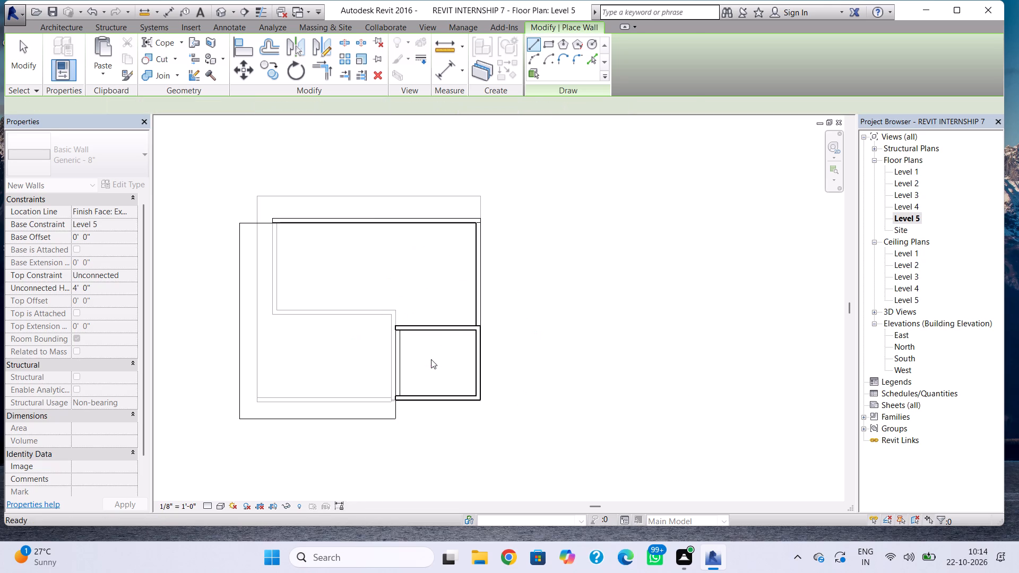
key(Escape)
In the 3D view, set the new closing wall's unconnected height to 10'.
click(401, 380)
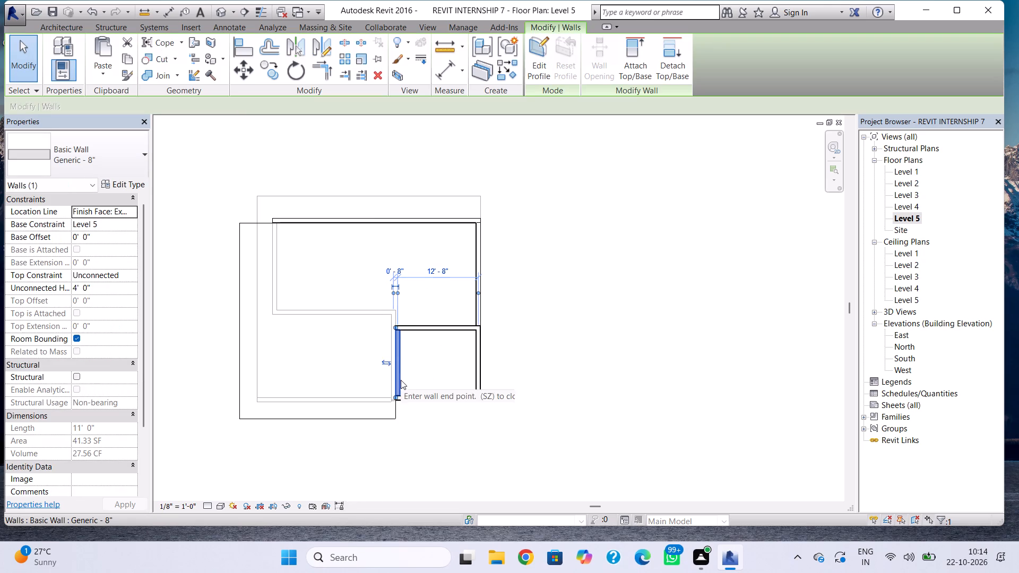
click(220, 14)
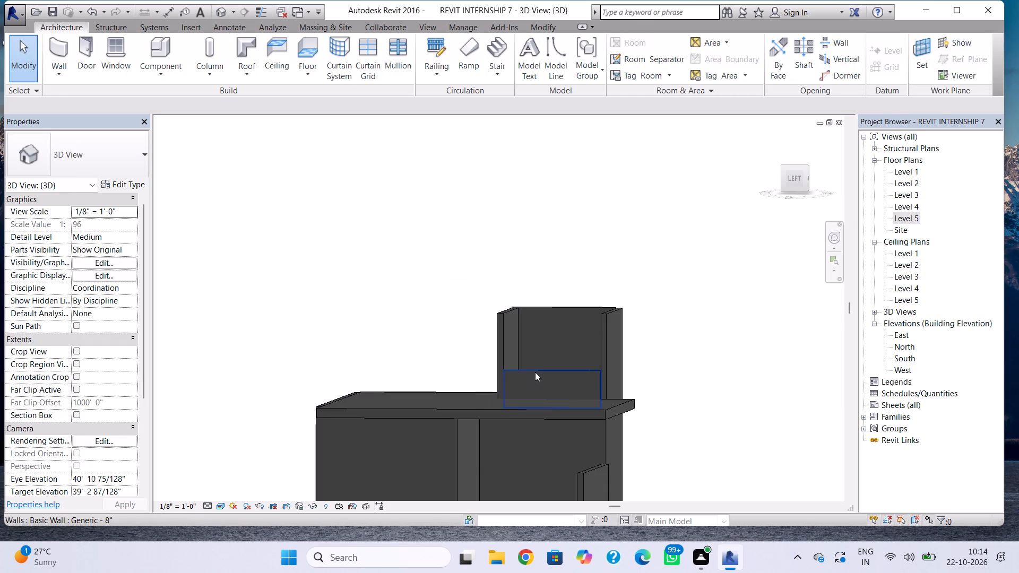
click(535, 372)
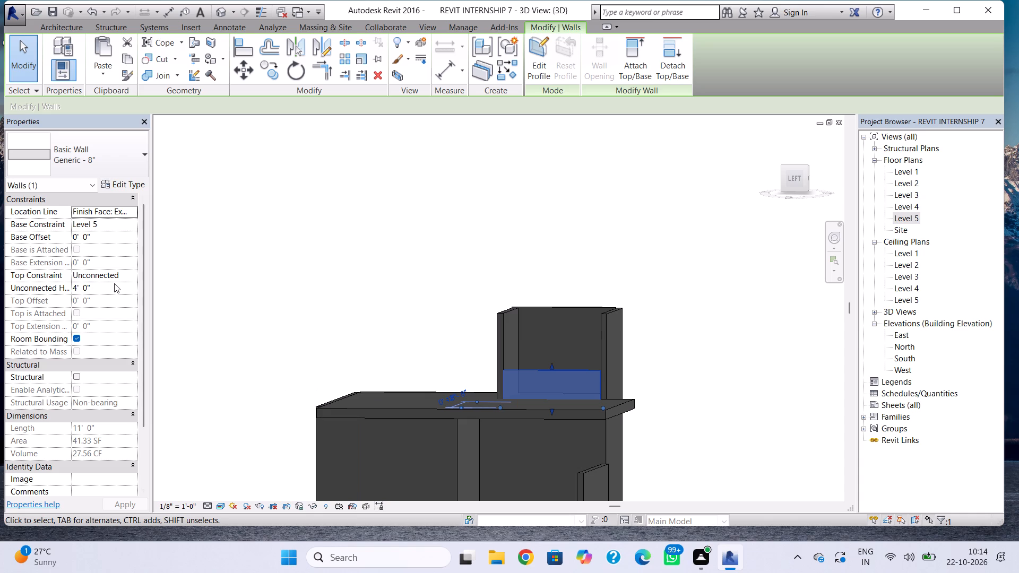
click(114, 283)
drag(117, 286, 67, 302)
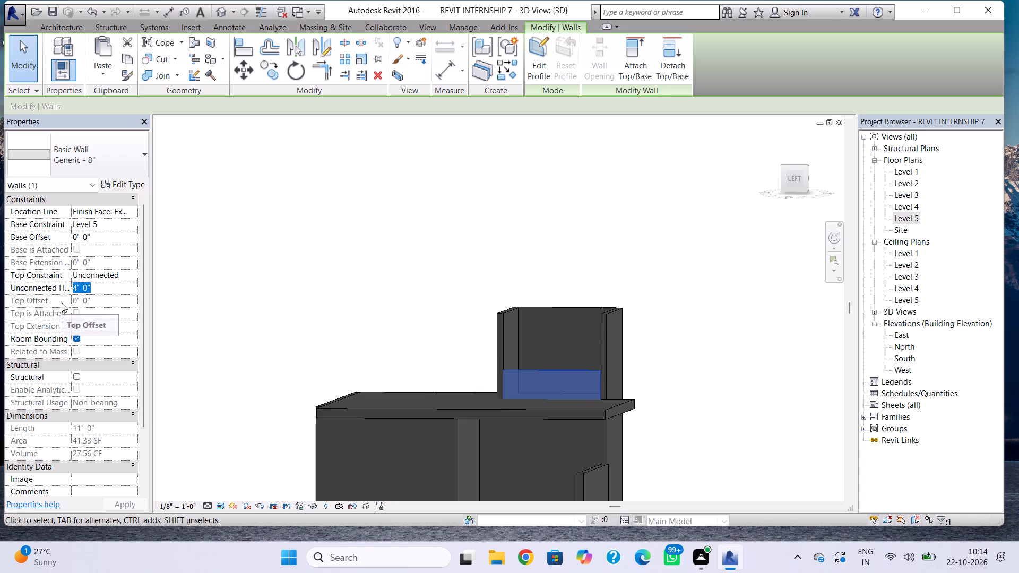
text(10)
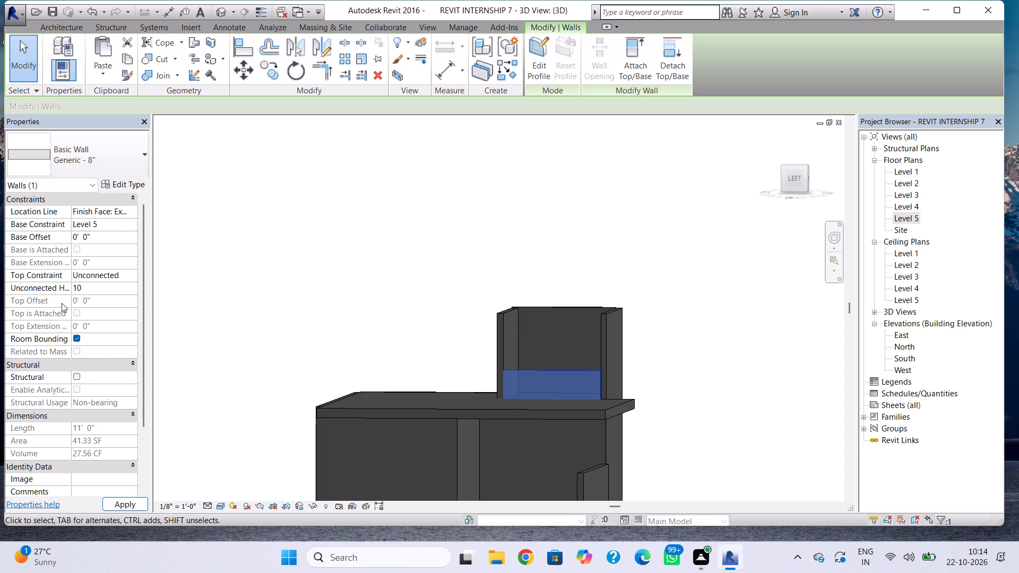
key(apostrophe)
key(Return)
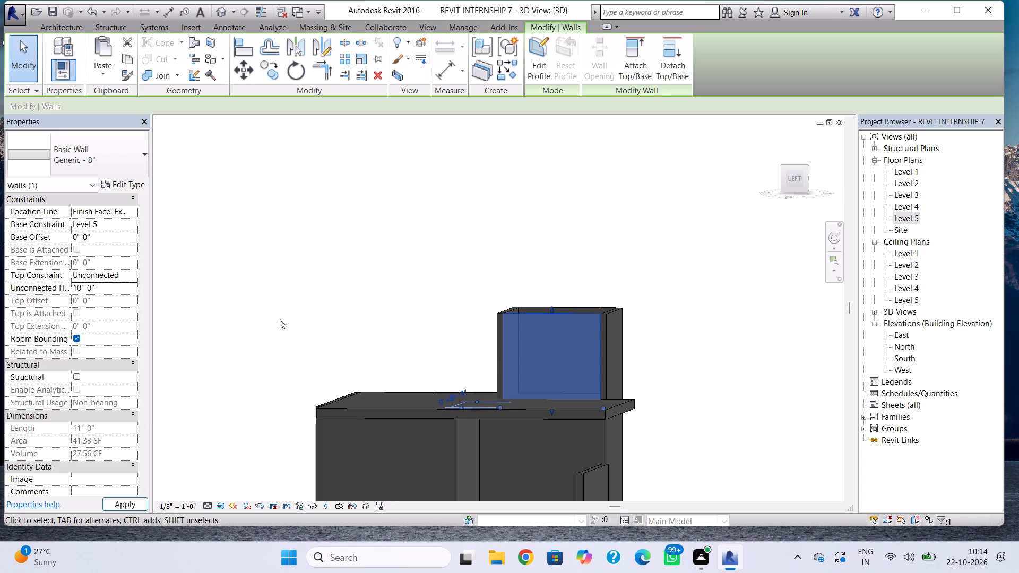
key(Escape)
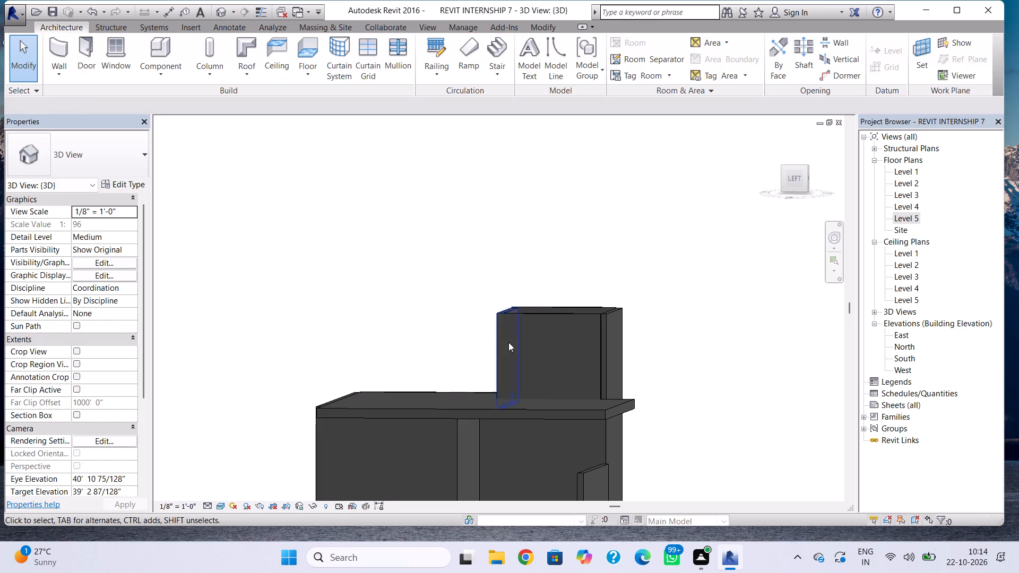
Open the East building elevation.
shift+right_drag(683, 337, 526, 411)
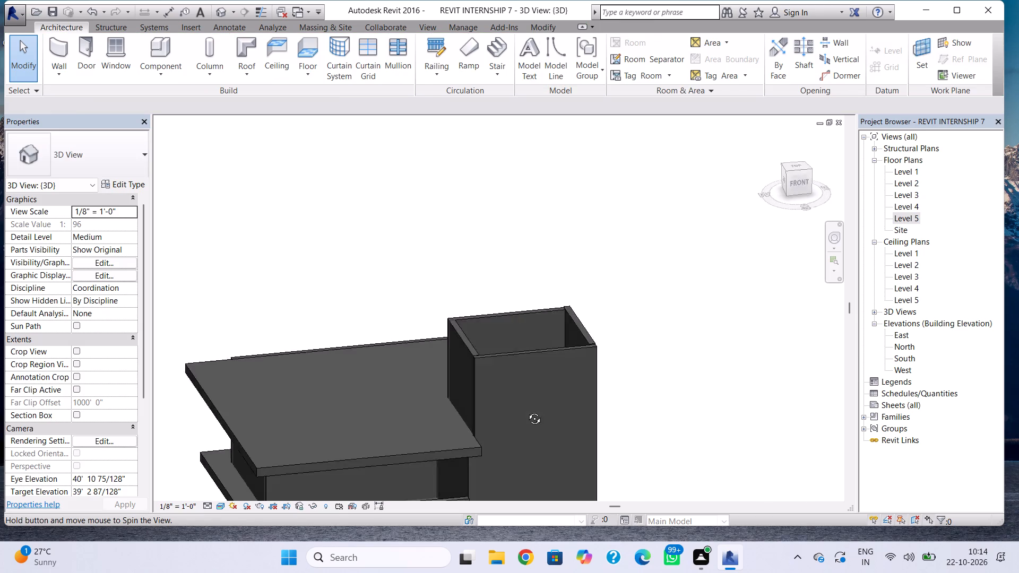
shift+right_drag(526, 411, 520, 393)
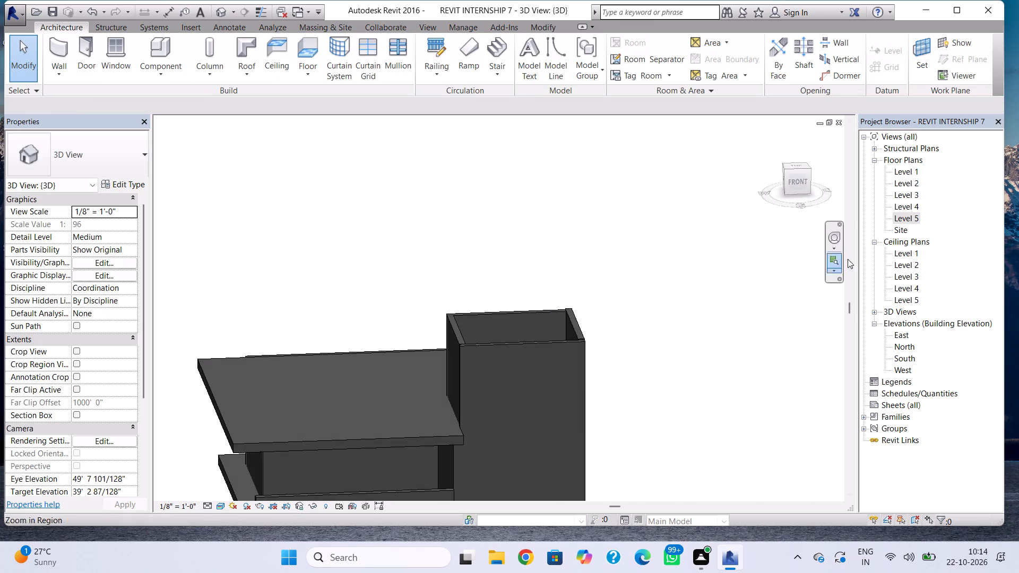
scroll(615, 379, down, 3)
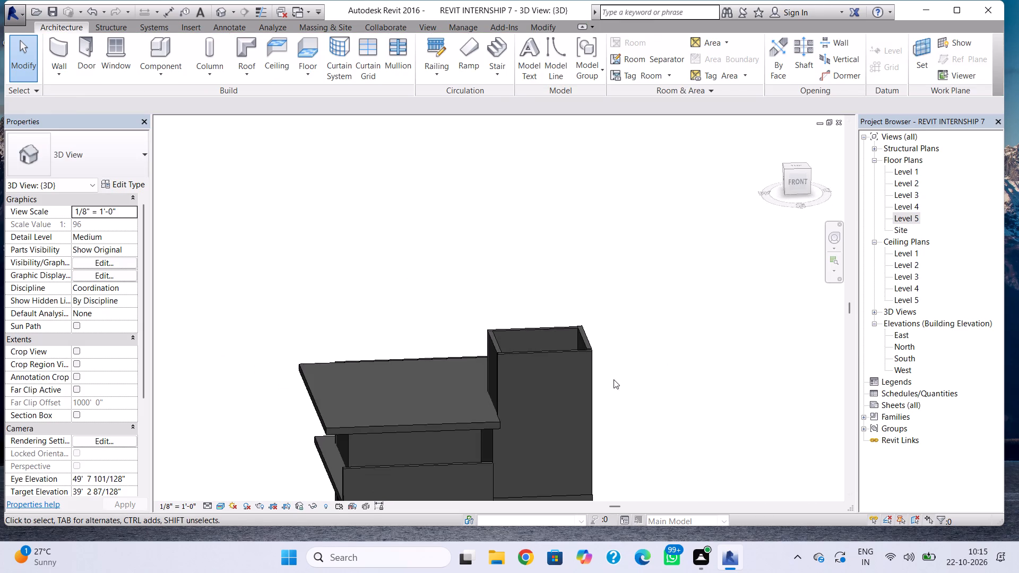
middle_drag(614, 379, 605, 259)
scroll(586, 342, down, 2)
middle_drag(588, 340, 578, 274)
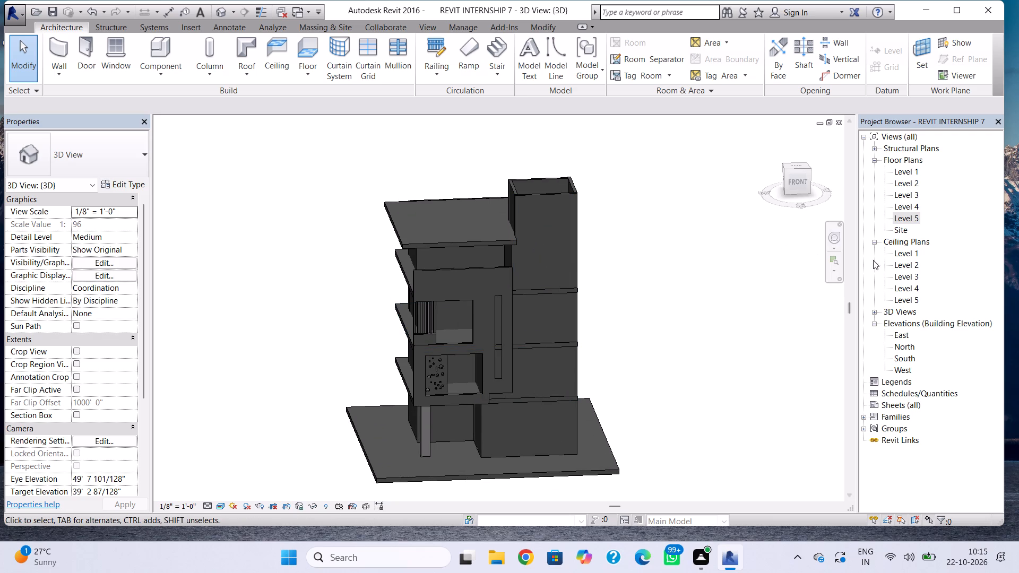
click(908, 337)
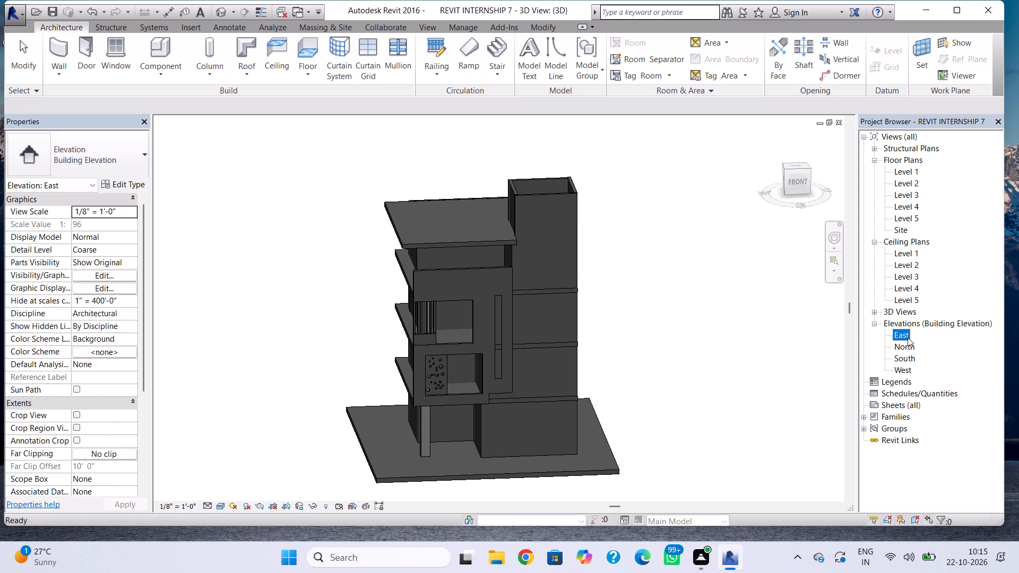
click(908, 337)
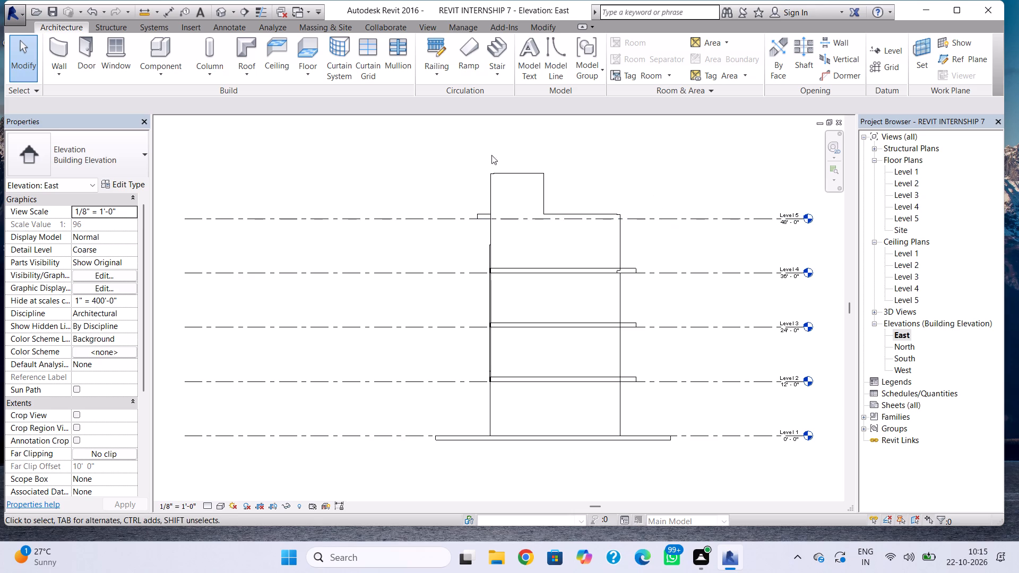
Add a new level 10' above Level 5 by picking the Level 5 line with a 10' offset.
click(888, 51)
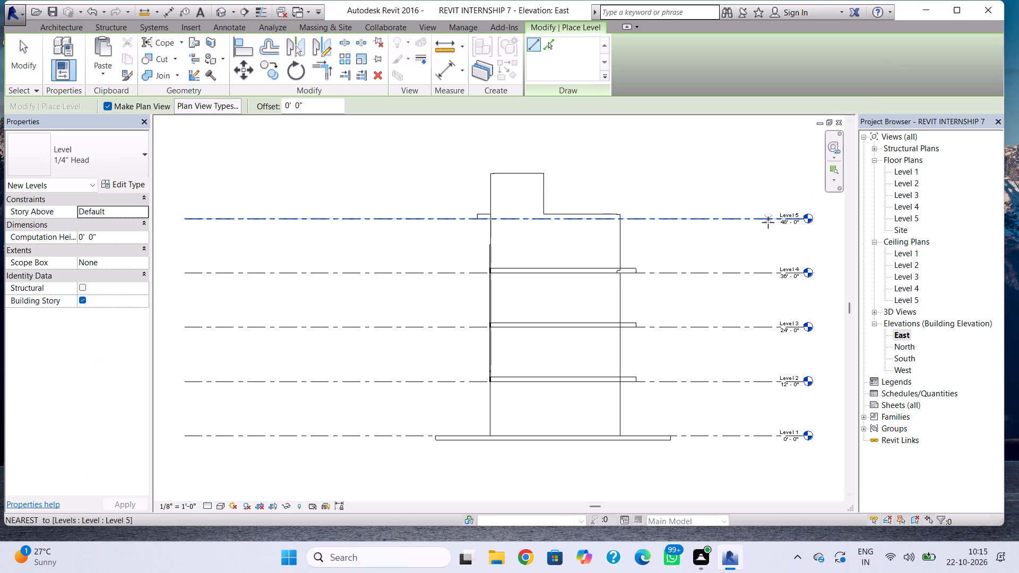
click(545, 44)
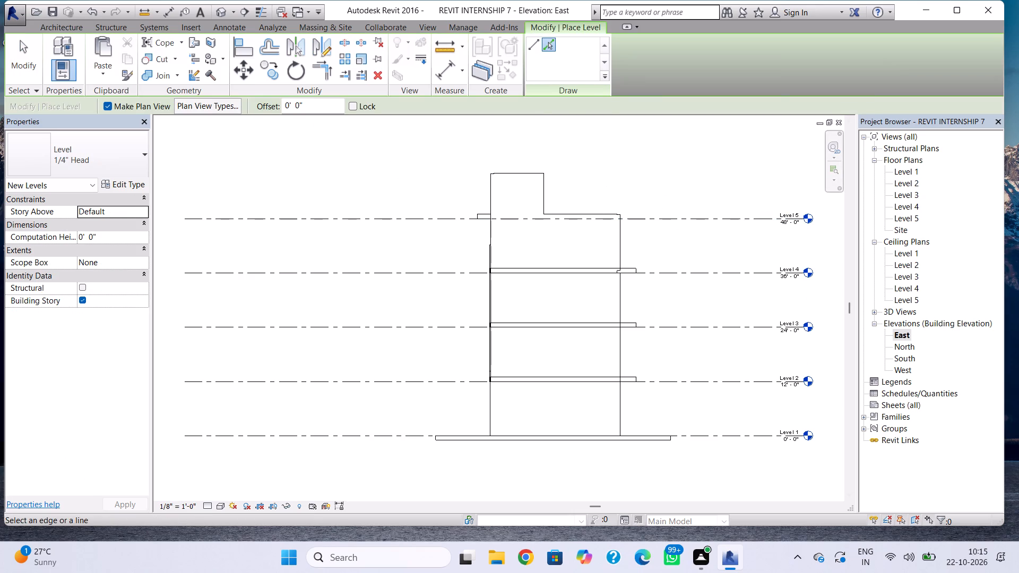
drag(310, 112, 248, 128)
text(10')
key(Return)
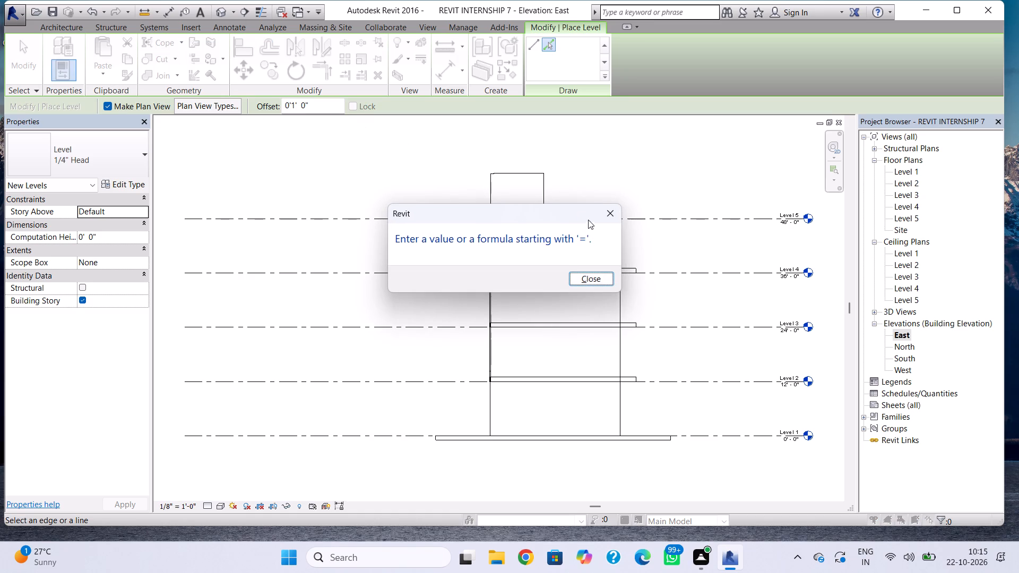
click(612, 219)
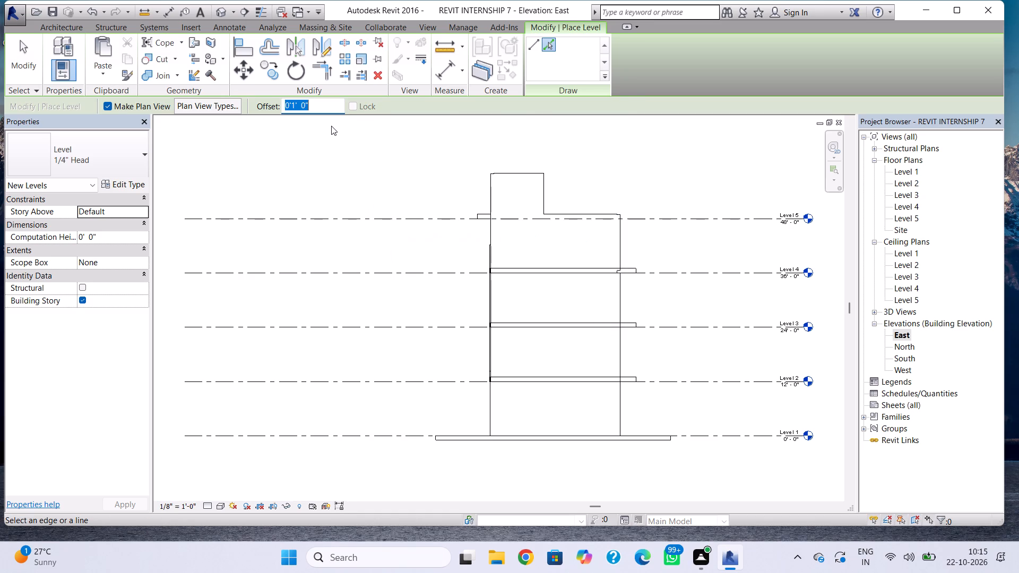
key(BackSpace)
text(10')
key(Return)
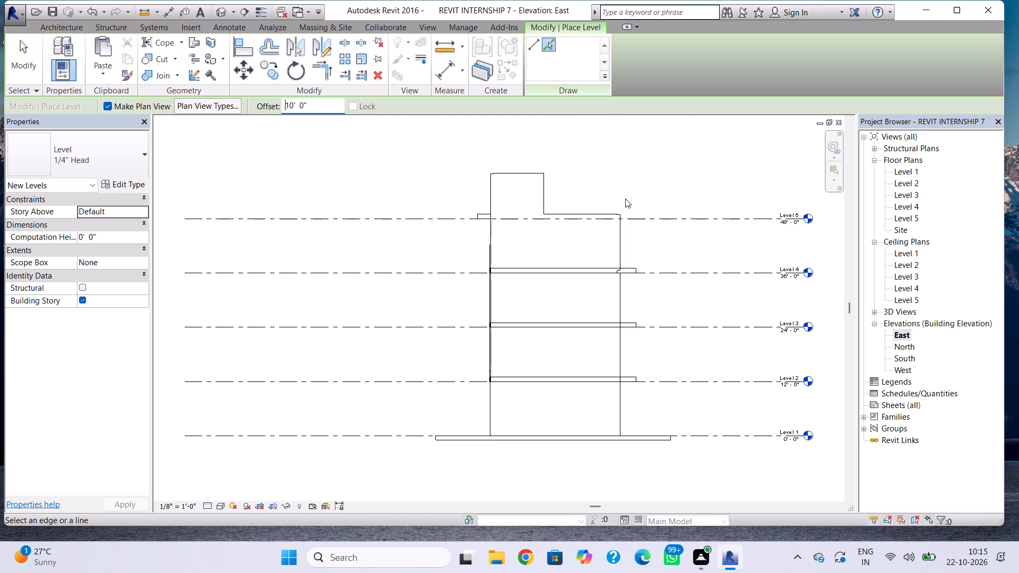
click(636, 216)
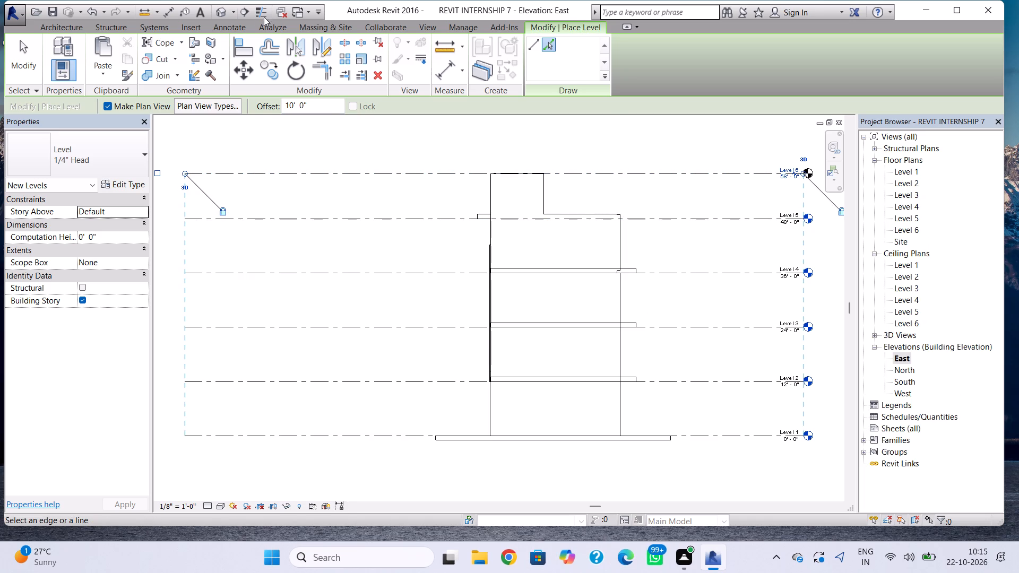
Create a flat Generic 12" footprint roof at Level 6 with a rectangle around the rooftop room's outer walls, attaching the walls to it.
click(219, 14)
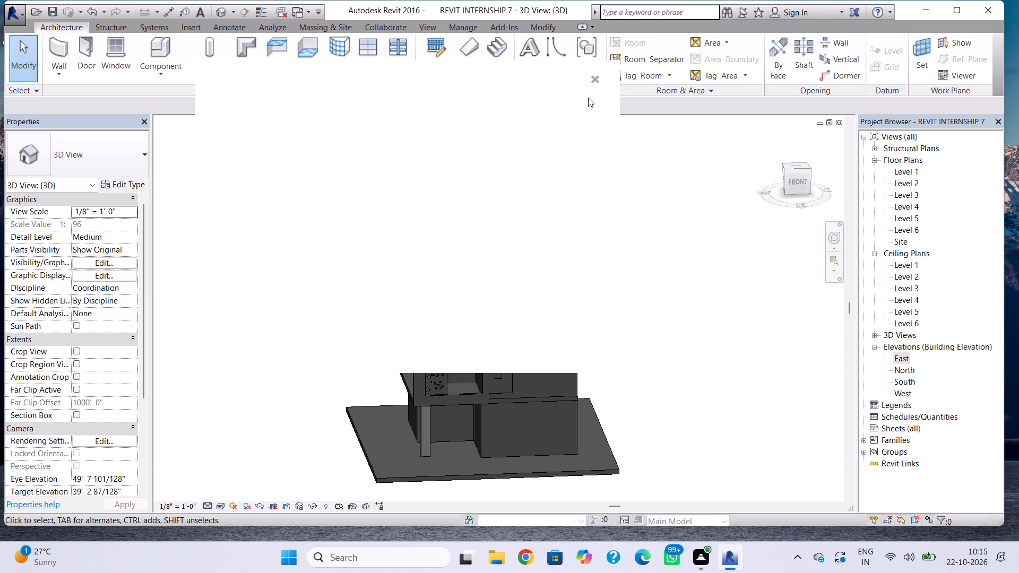
click(591, 79)
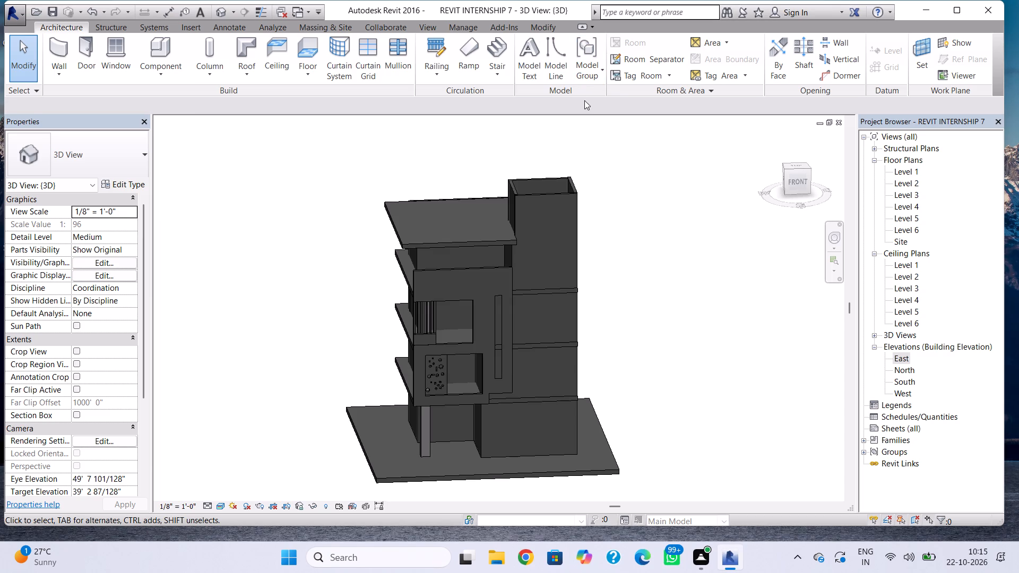
click(243, 54)
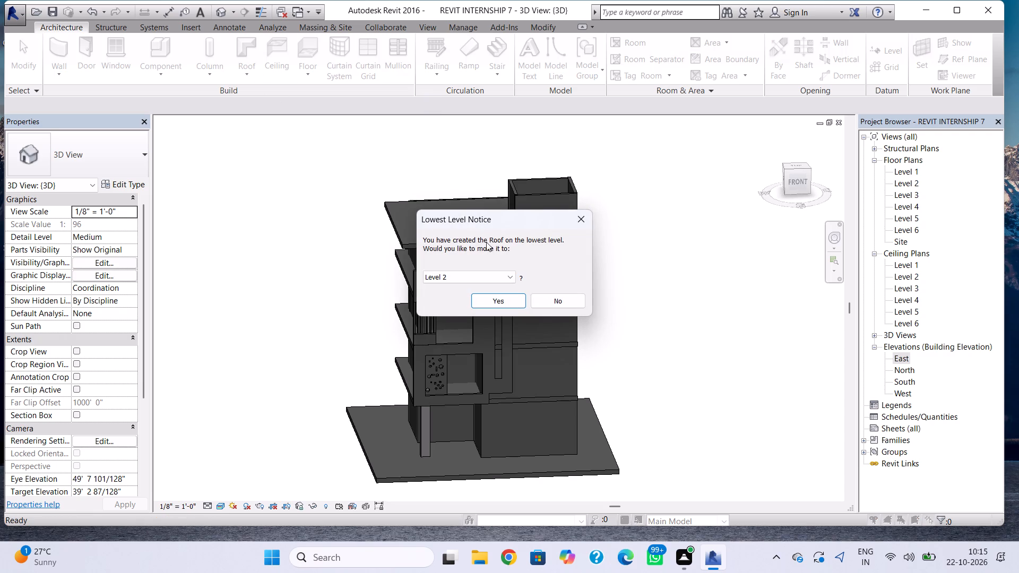
click(484, 275)
click(470, 333)
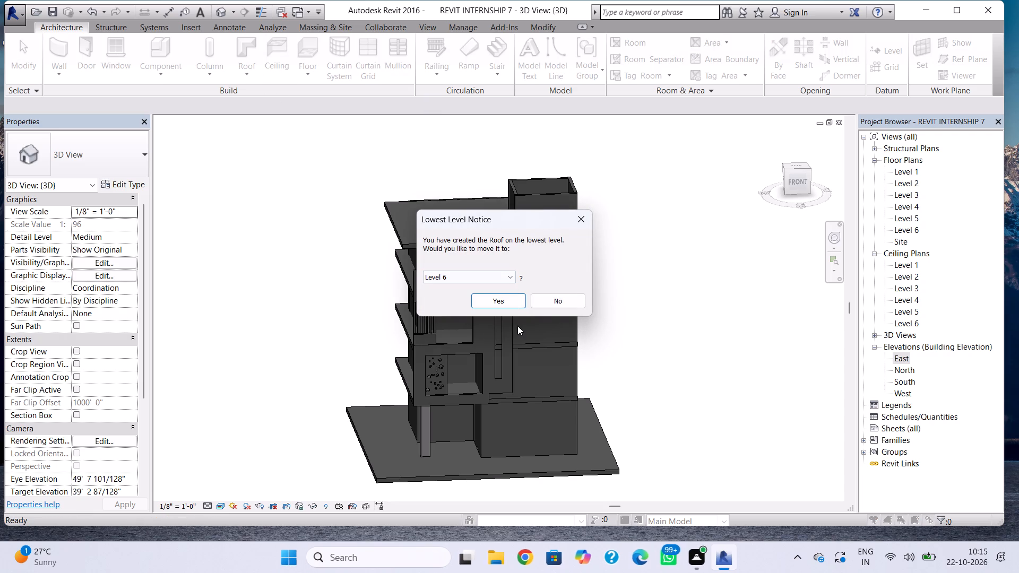
click(513, 304)
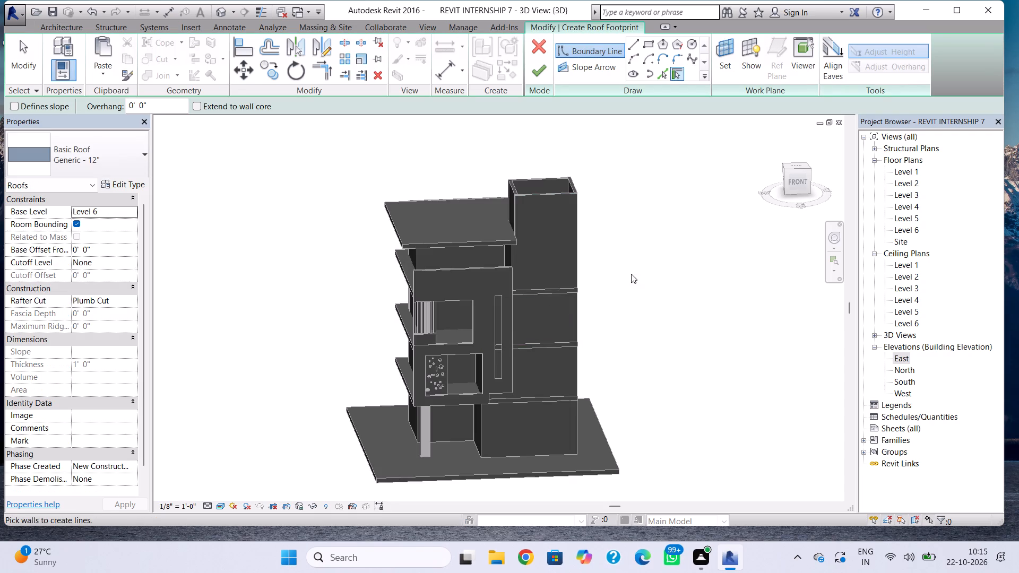
double_click(901, 231)
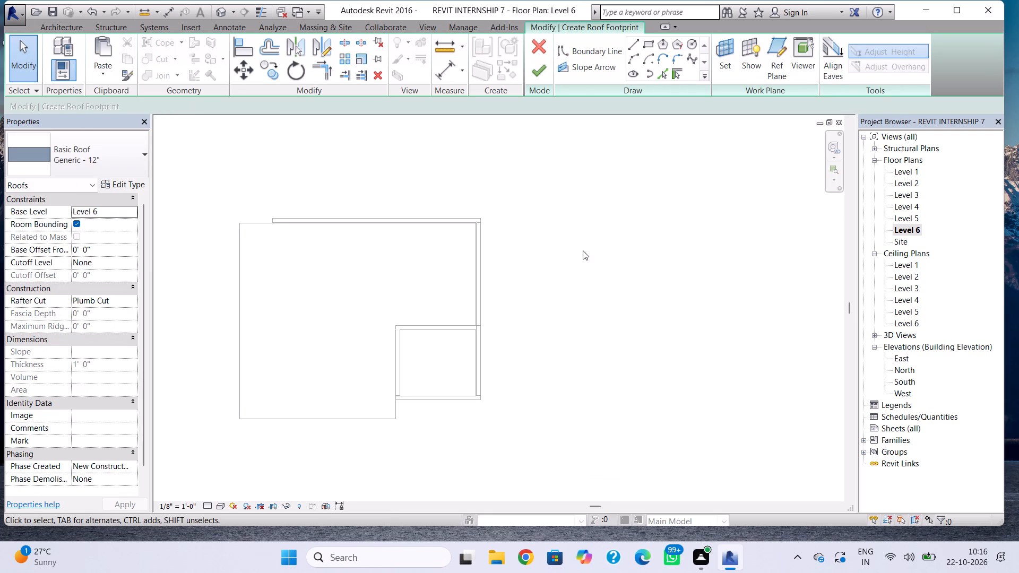
click(644, 46)
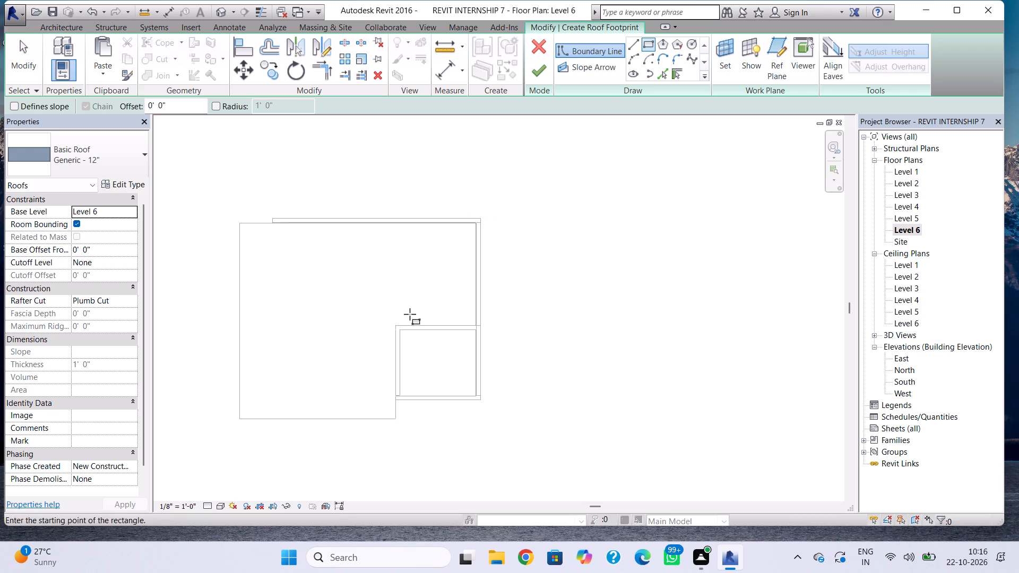
click(394, 326)
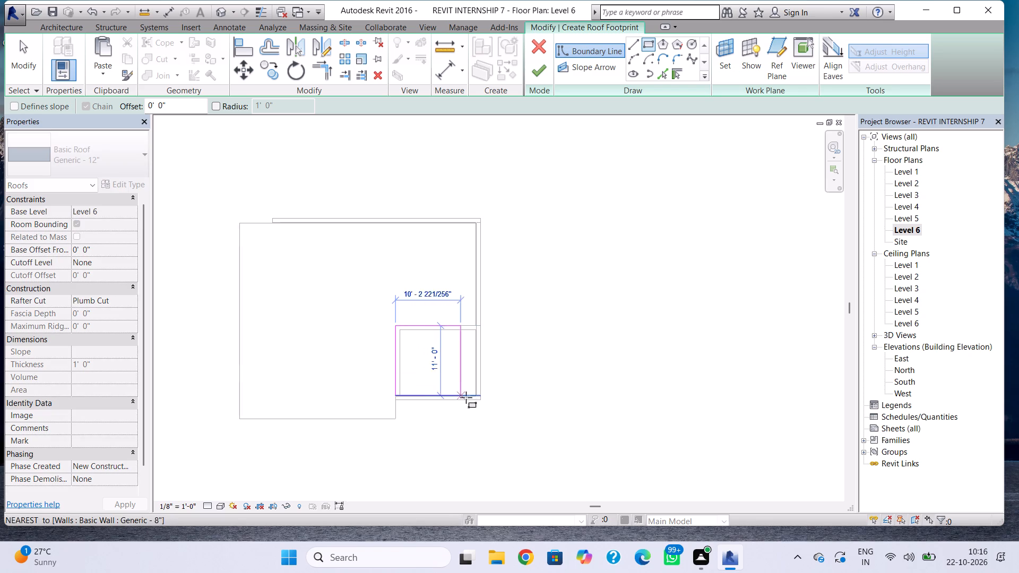
click(482, 400)
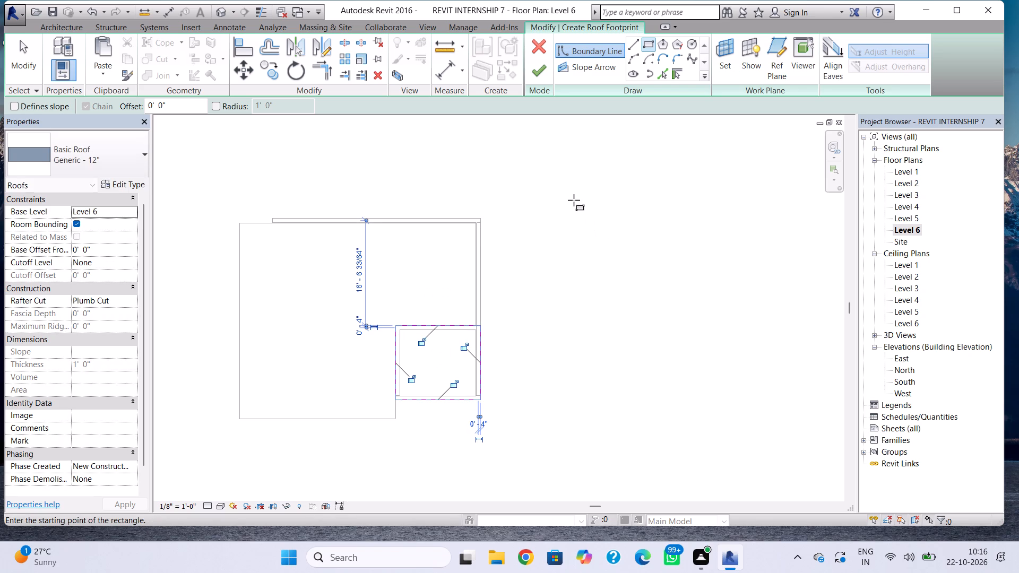
click(540, 73)
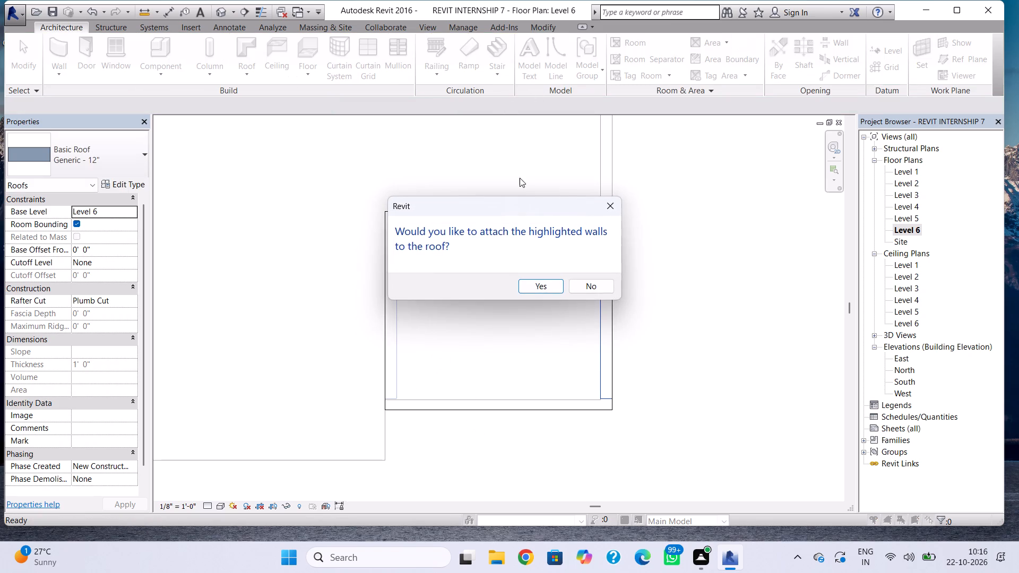
click(537, 281)
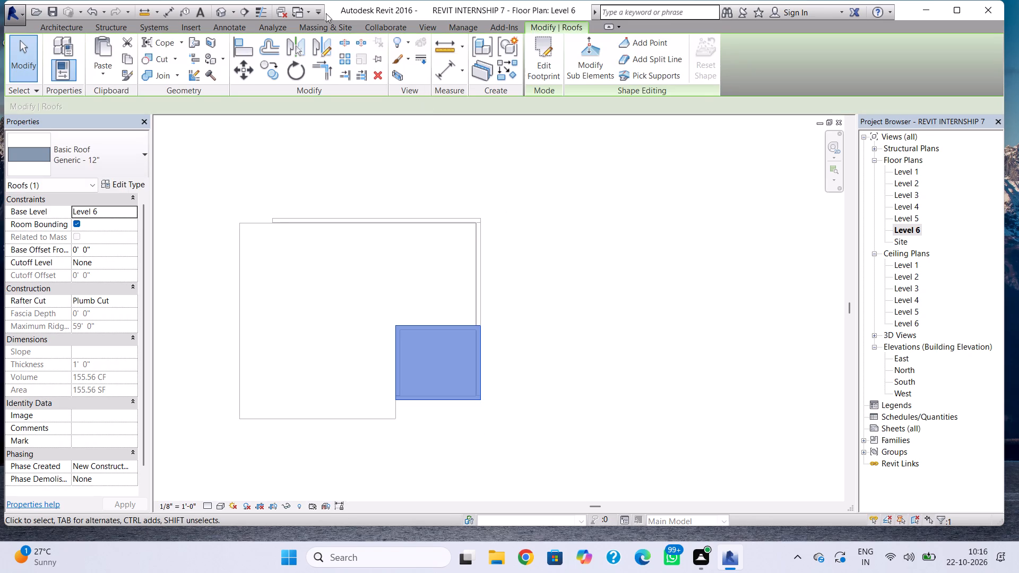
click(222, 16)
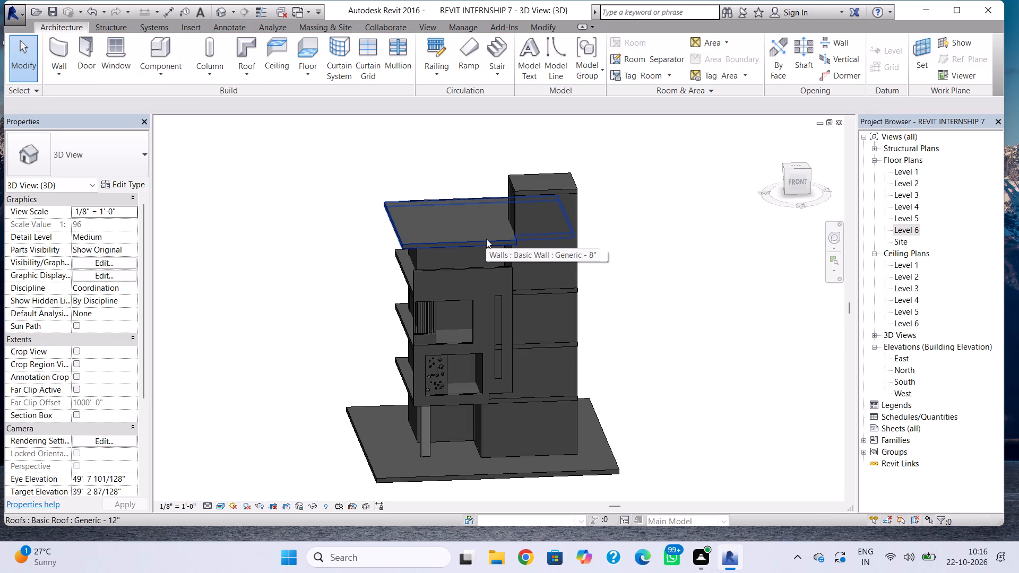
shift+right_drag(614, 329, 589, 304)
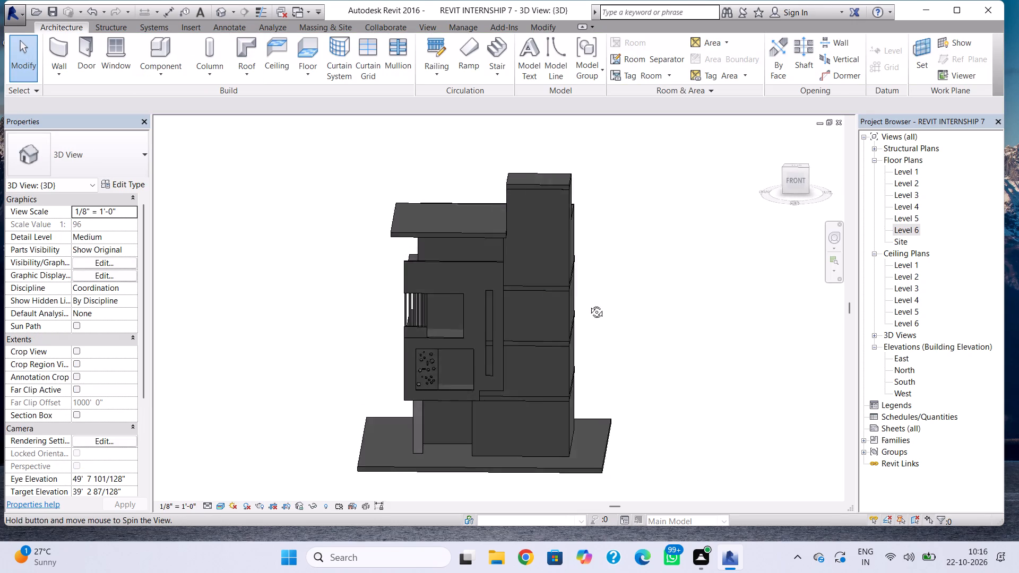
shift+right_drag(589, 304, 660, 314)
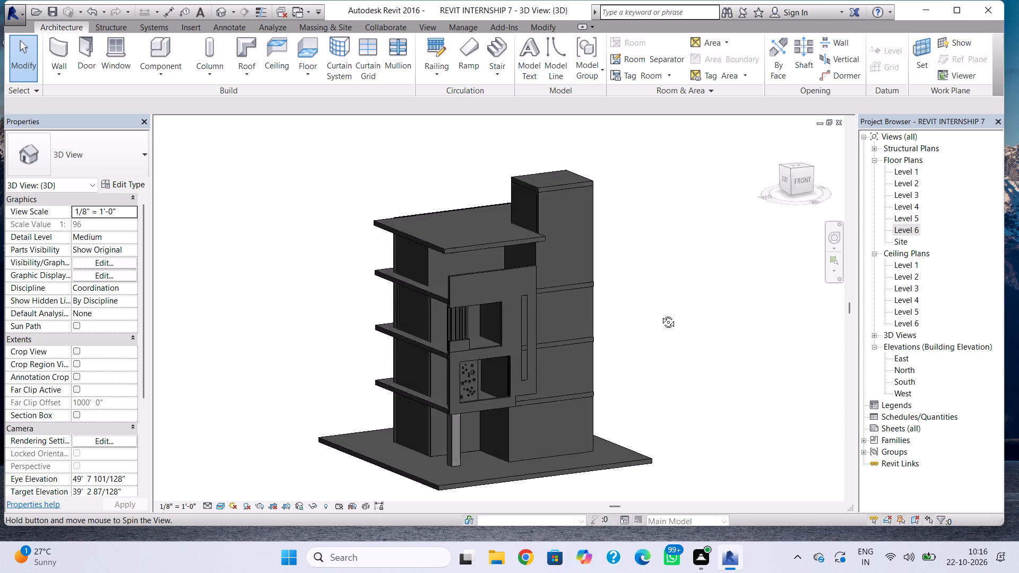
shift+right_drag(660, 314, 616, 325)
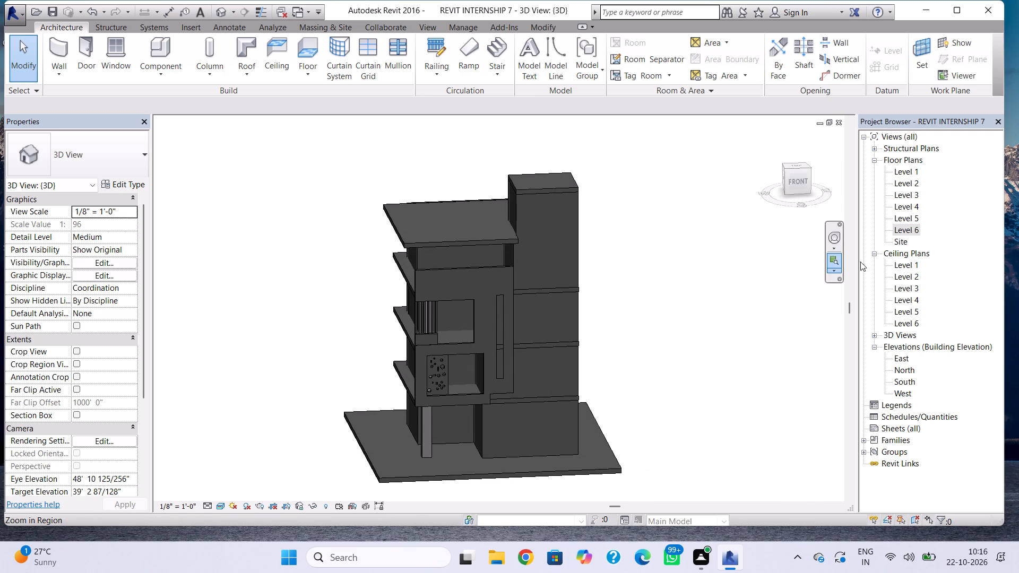
On the Level 6 plan, draw two chained Generic 8" walls, 4' high: about 23' west from the room's southwest corner, then about 27'-10" north.
double_click(912, 229)
scroll(598, 325, down, 1)
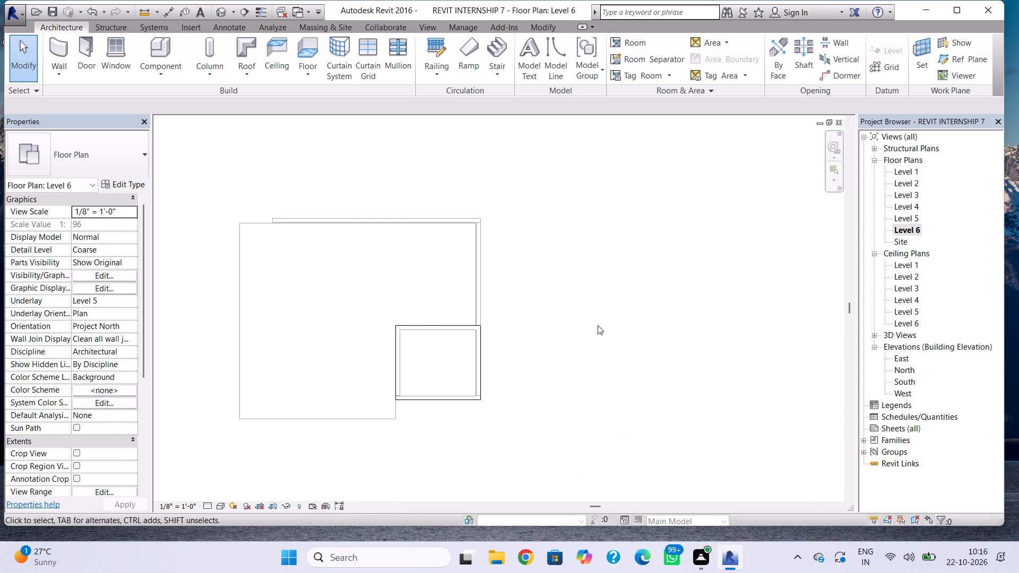
middle_drag(598, 325, 645, 295)
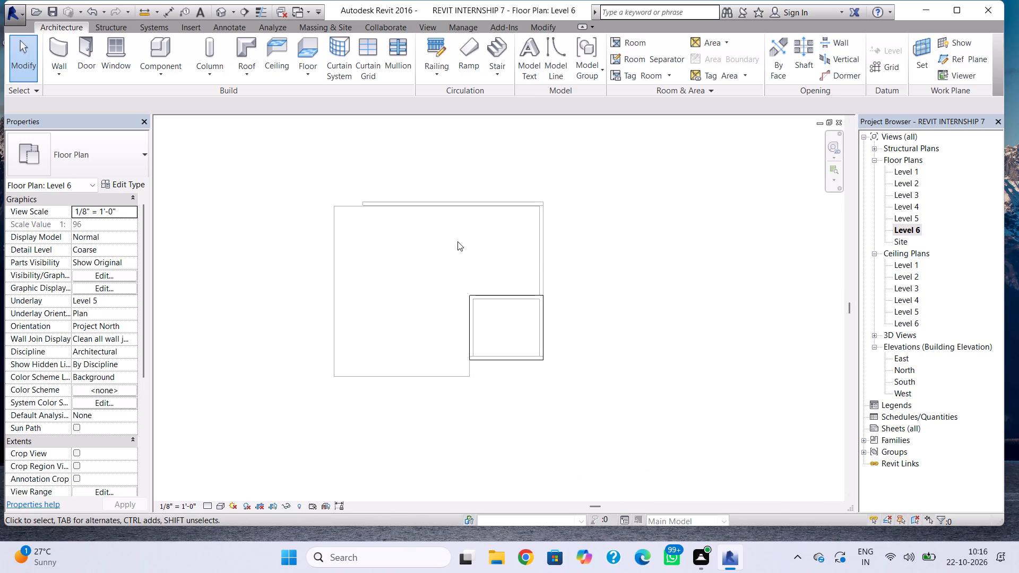
click(63, 56)
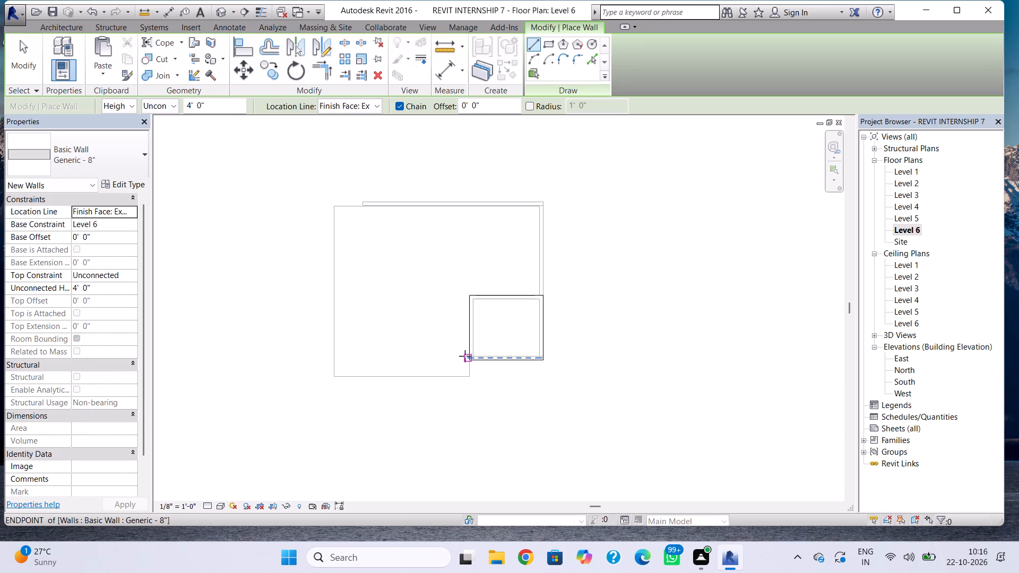
click(465, 356)
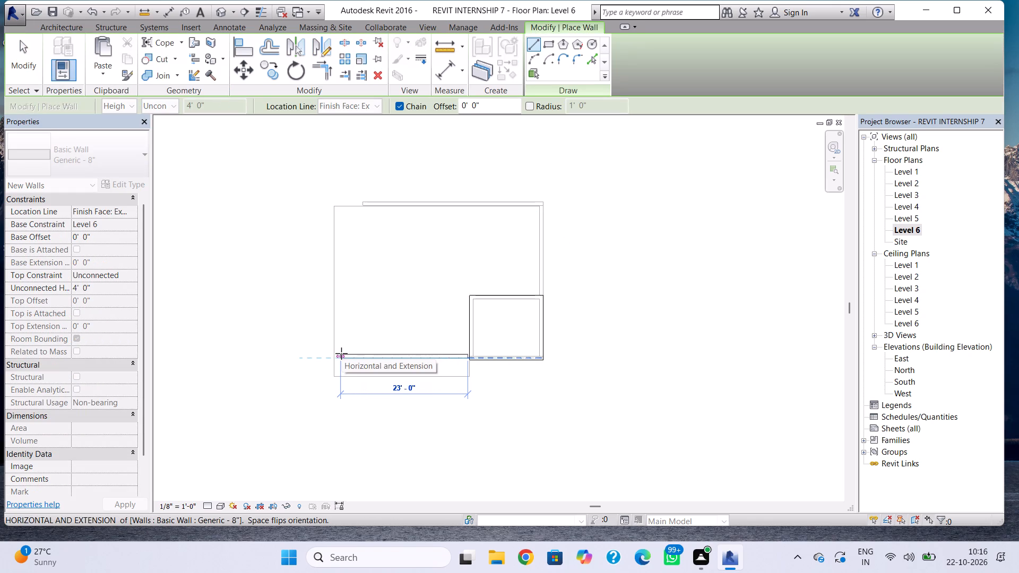
key(space)
scroll(343, 357, up, 3)
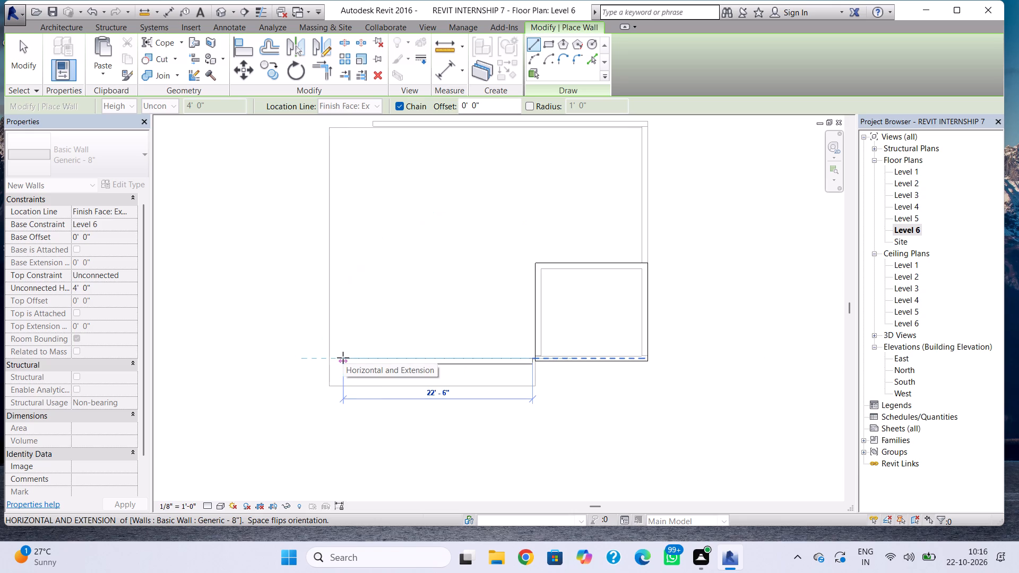
click(343, 358)
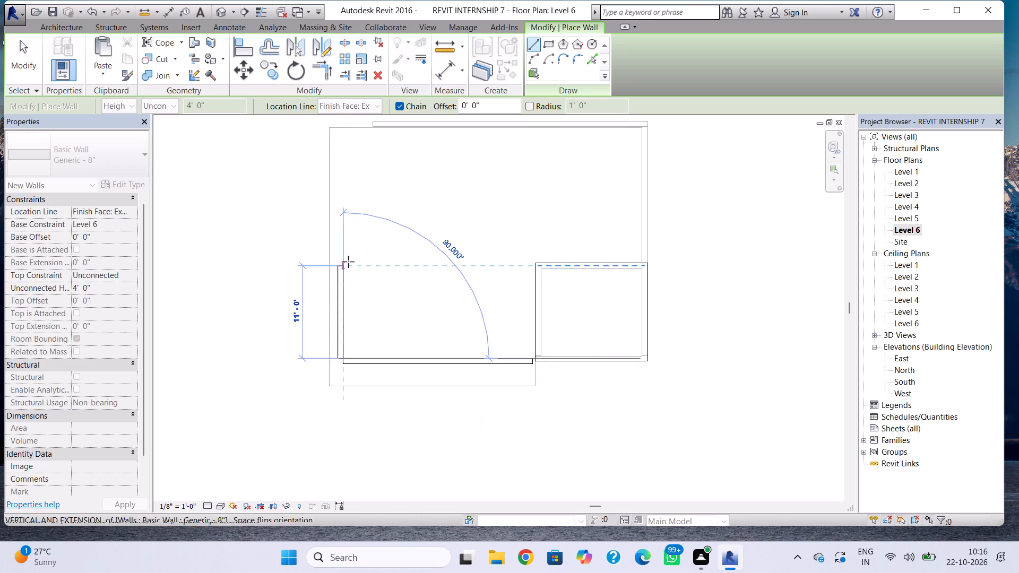
middle_drag(345, 249, 335, 363)
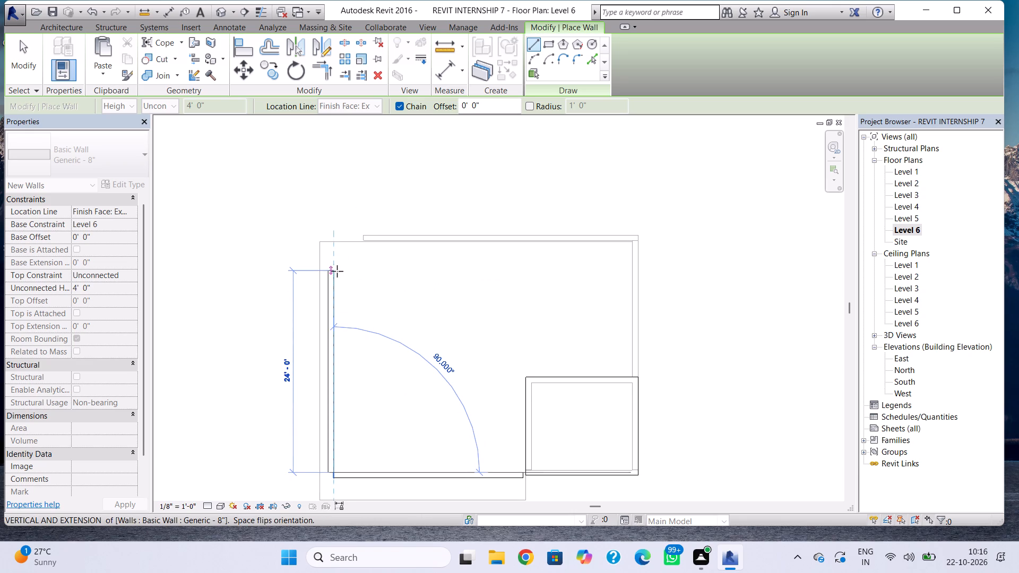
click(337, 245)
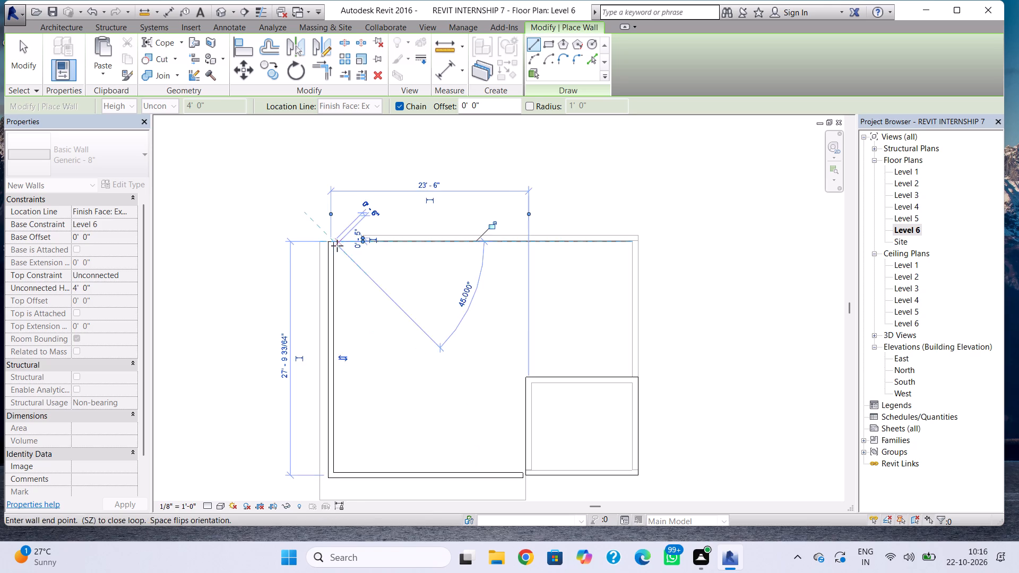
key(Escape)
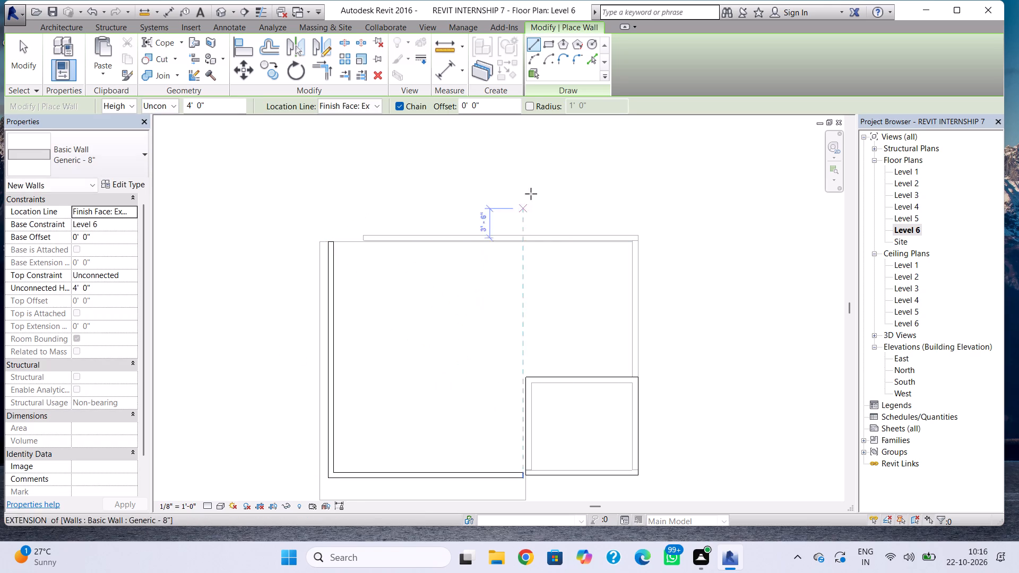
key(Escape)
Nudge the new south wall east and north until it meets the rooftop room and lines up with its south edge.
click(522, 479)
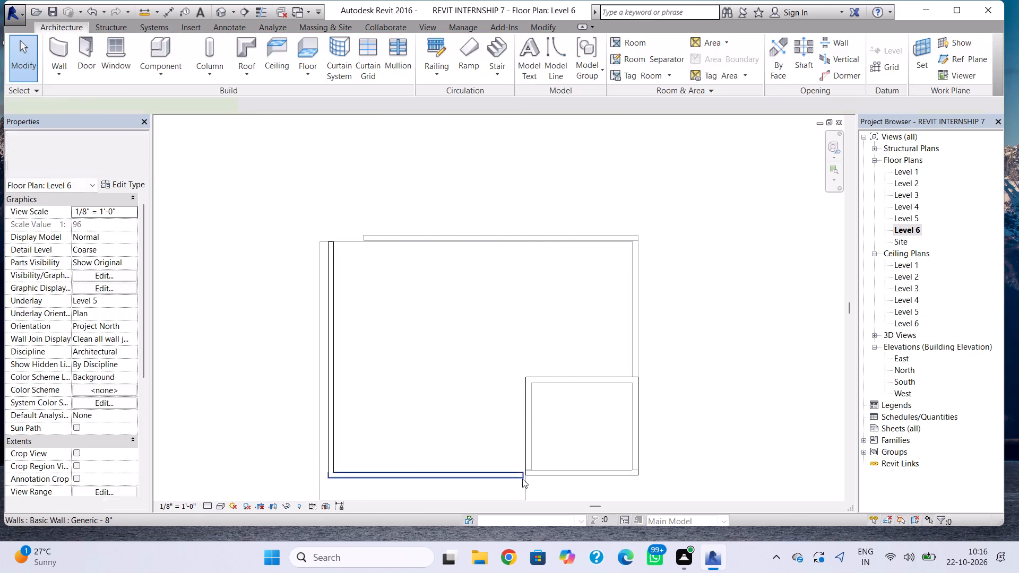
scroll(527, 475, up, 7)
key(Right)
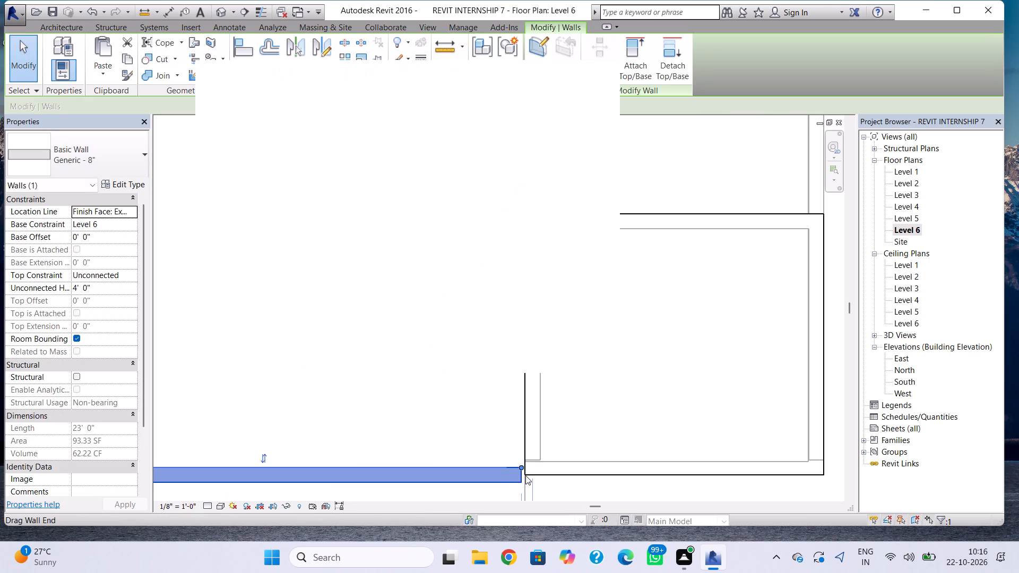
key(Right)
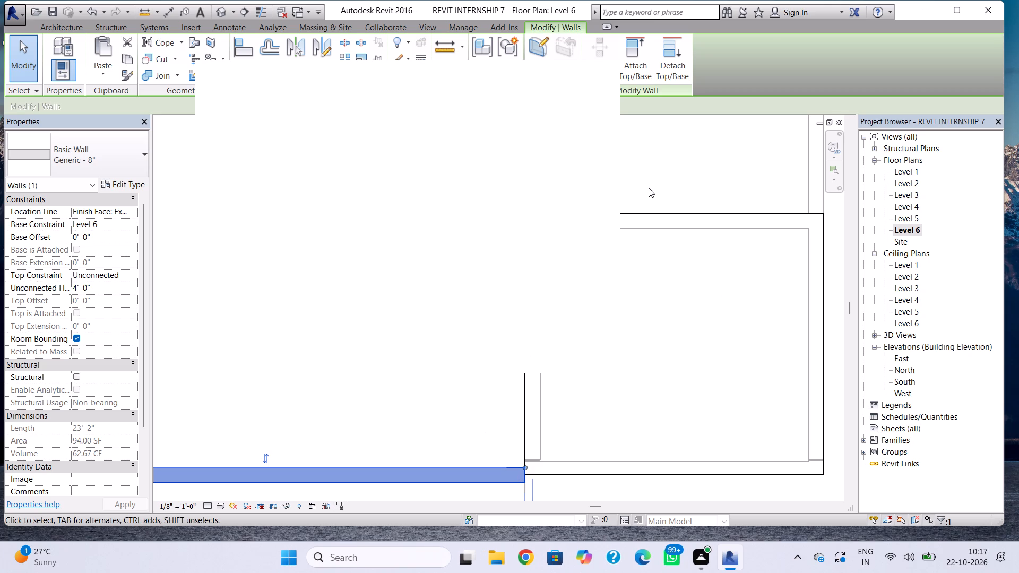
key(Escape)
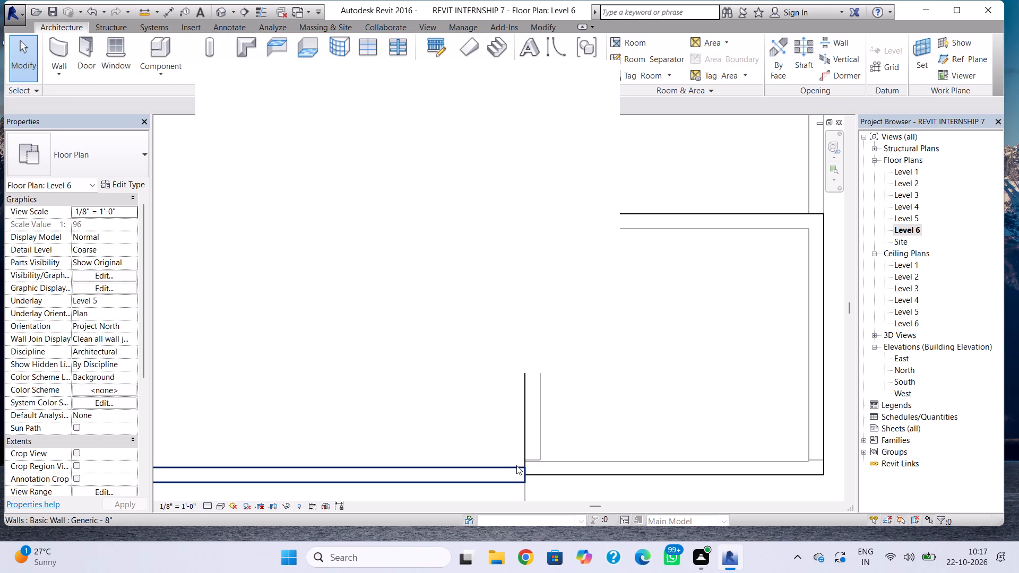
click(516, 465)
key(Up)
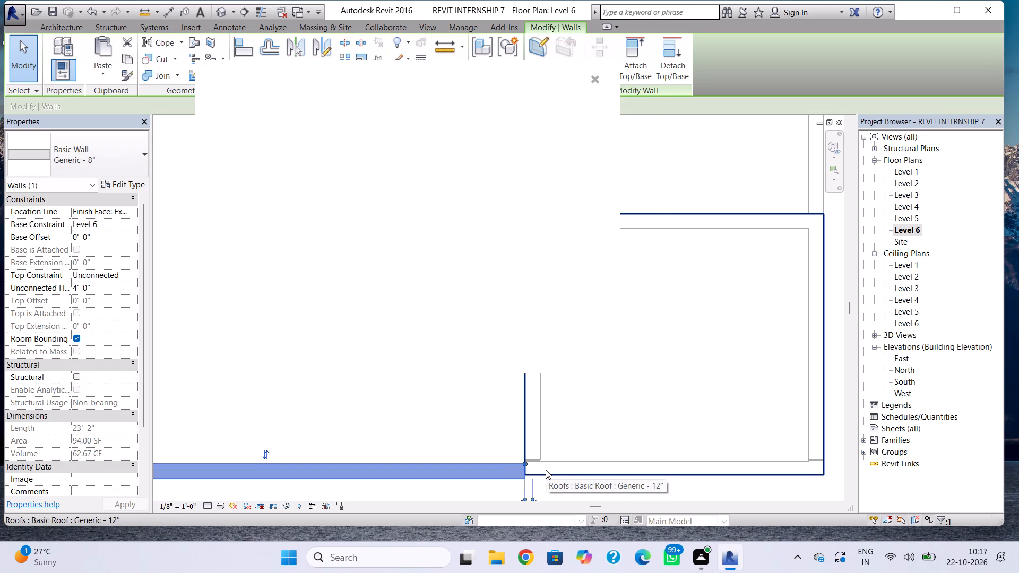
key(Up)
scroll(529, 469, up, 4)
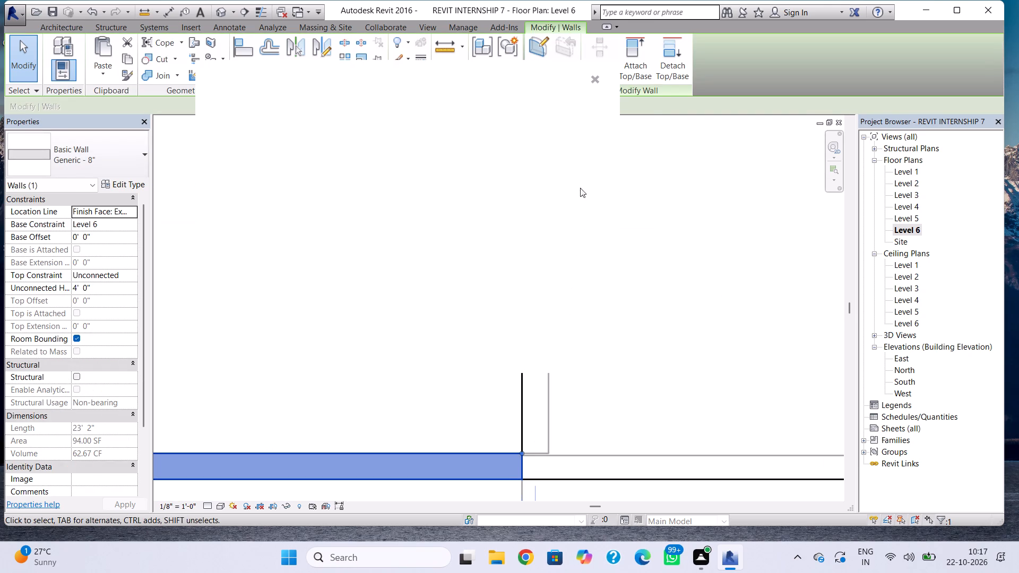
click(594, 75)
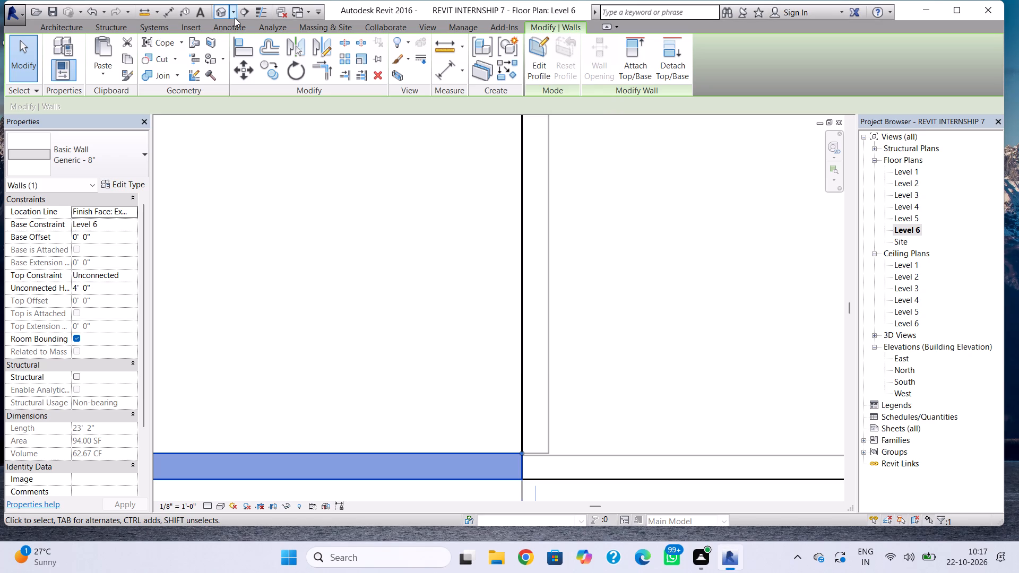
In the 3D view, set the new south wall's base offset to 5'.
click(223, 15)
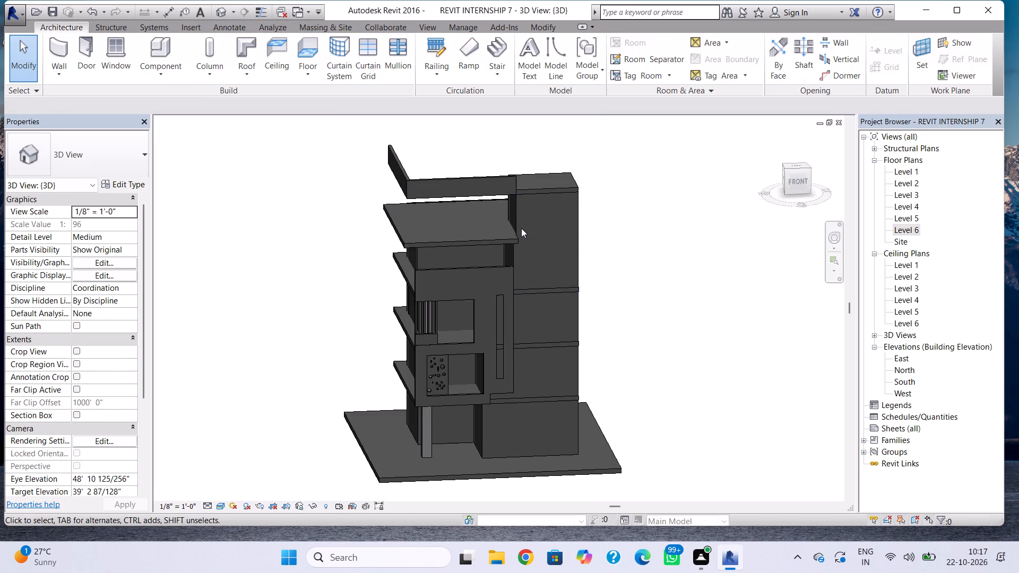
click(482, 190)
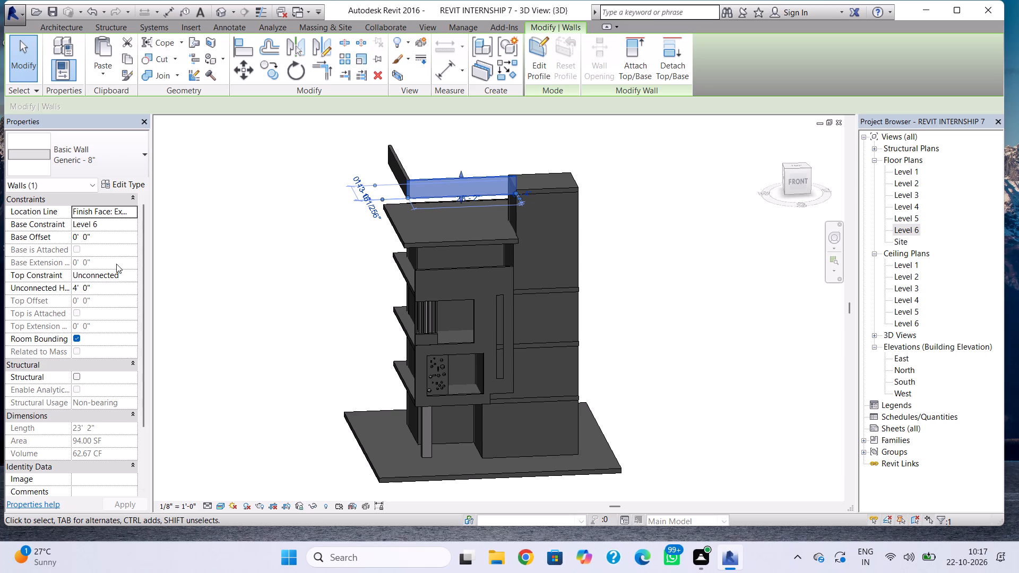
click(114, 237)
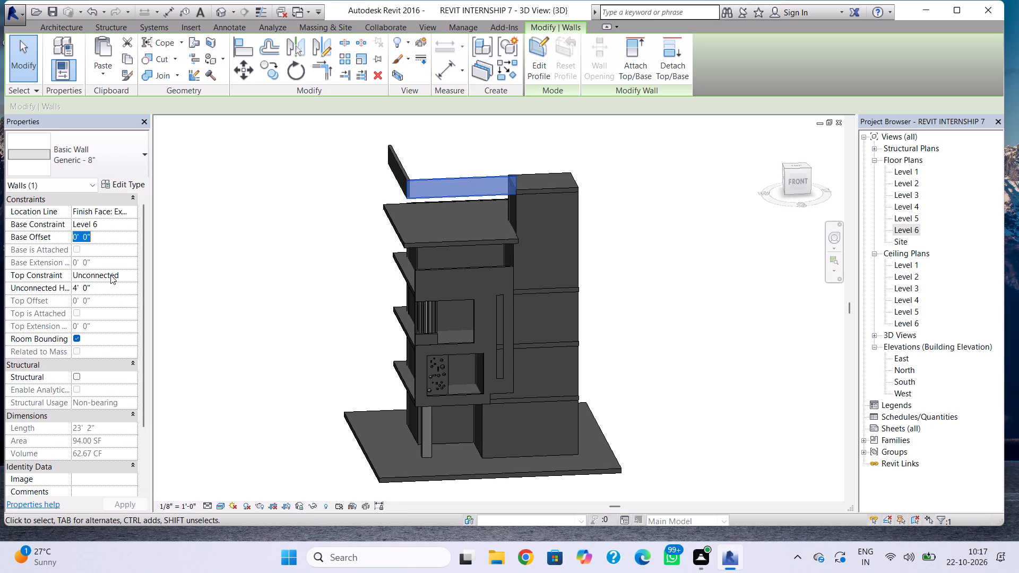
text(5')
key(Return)
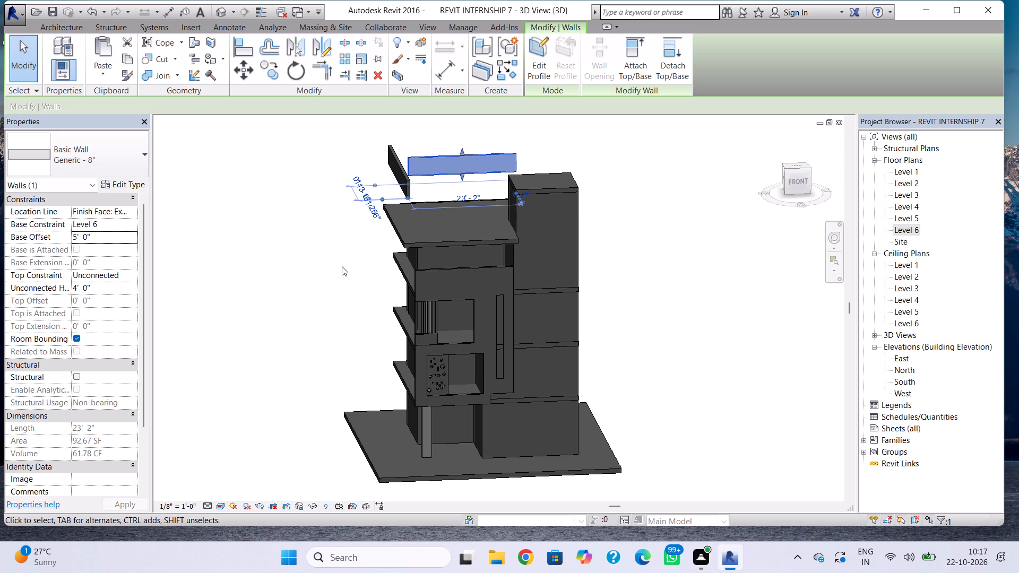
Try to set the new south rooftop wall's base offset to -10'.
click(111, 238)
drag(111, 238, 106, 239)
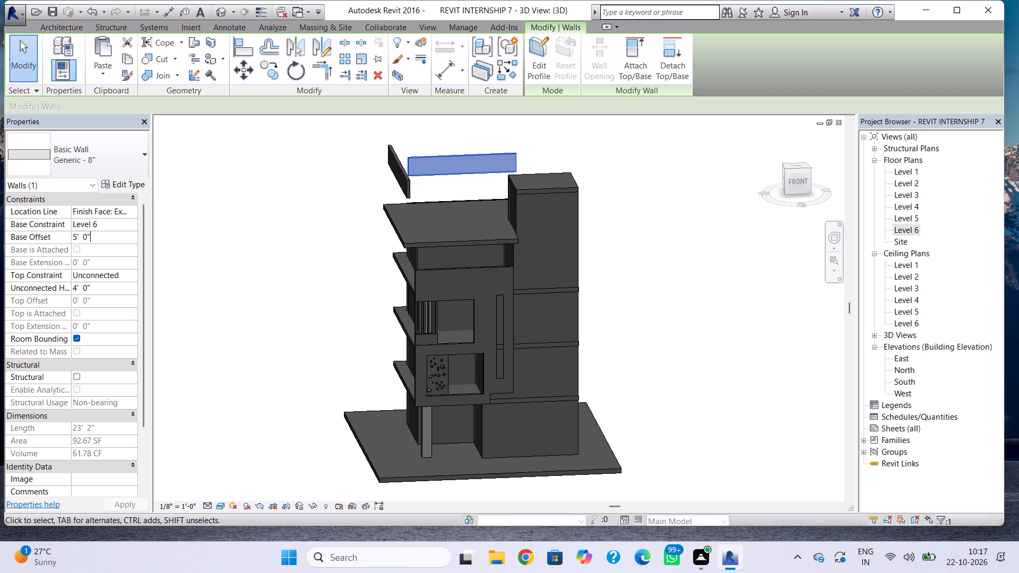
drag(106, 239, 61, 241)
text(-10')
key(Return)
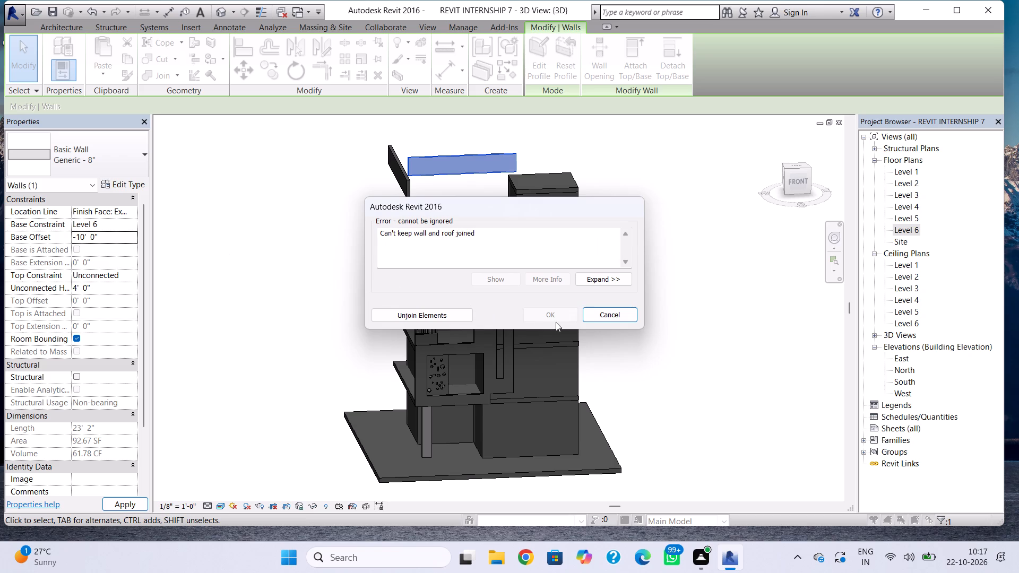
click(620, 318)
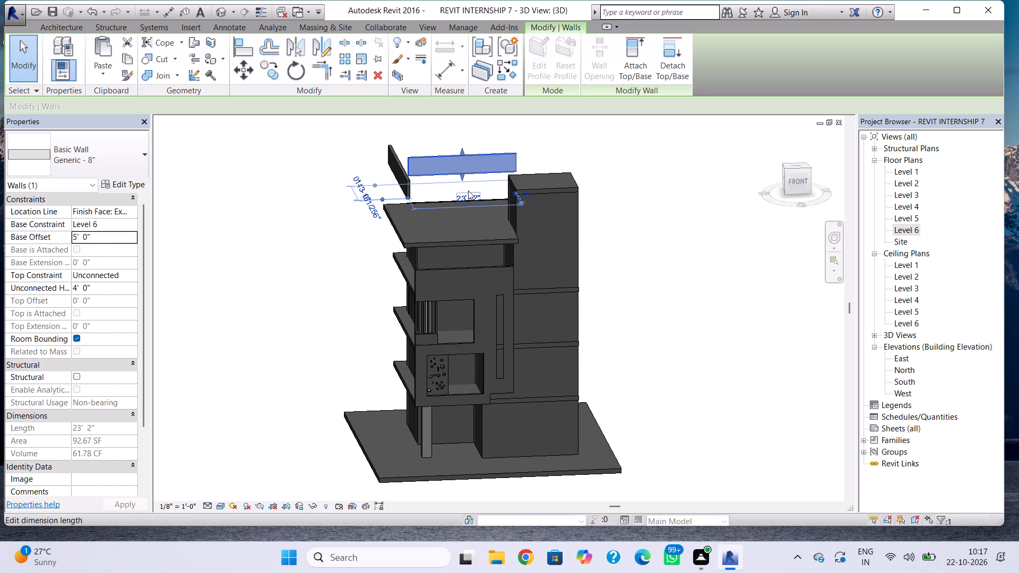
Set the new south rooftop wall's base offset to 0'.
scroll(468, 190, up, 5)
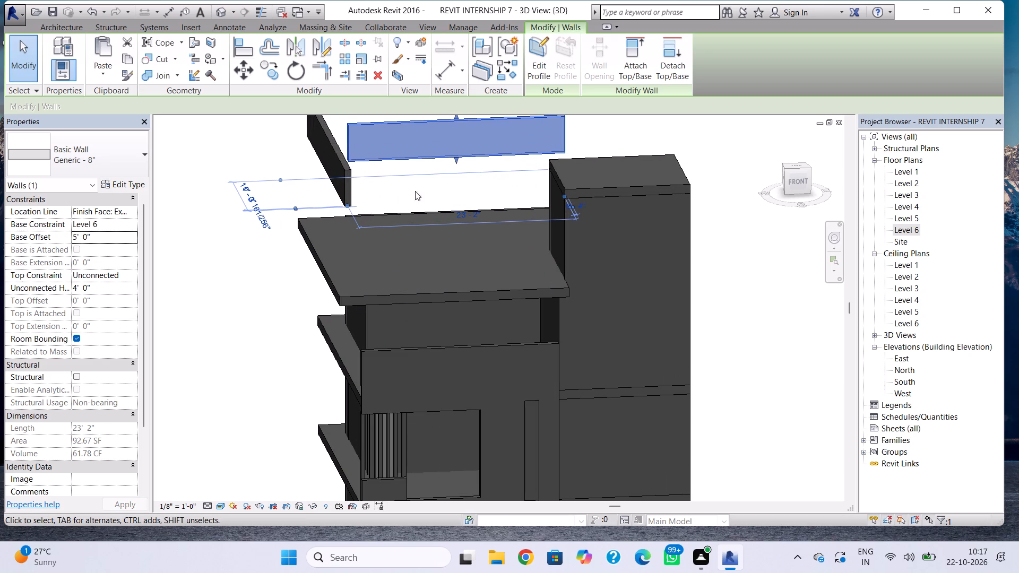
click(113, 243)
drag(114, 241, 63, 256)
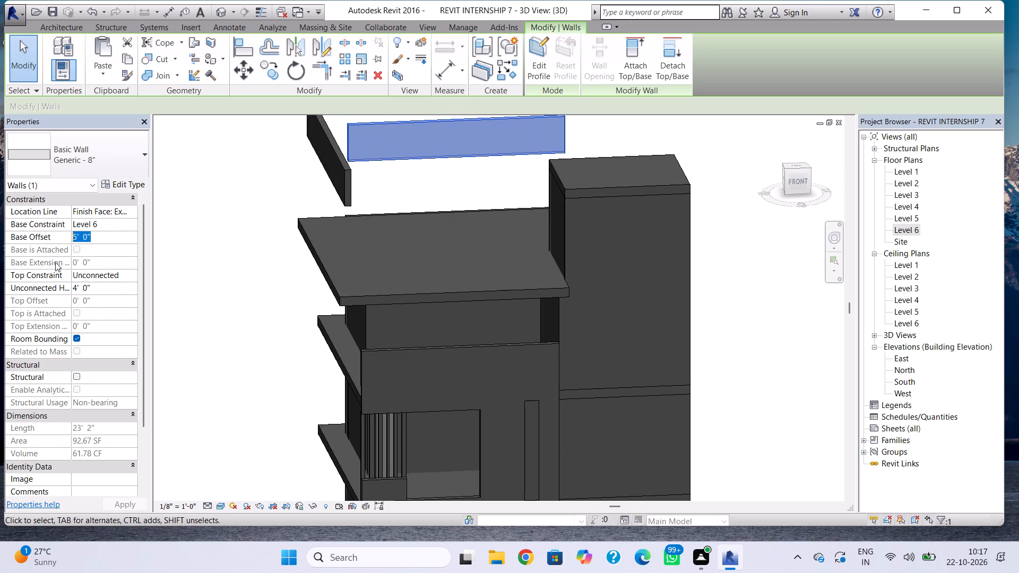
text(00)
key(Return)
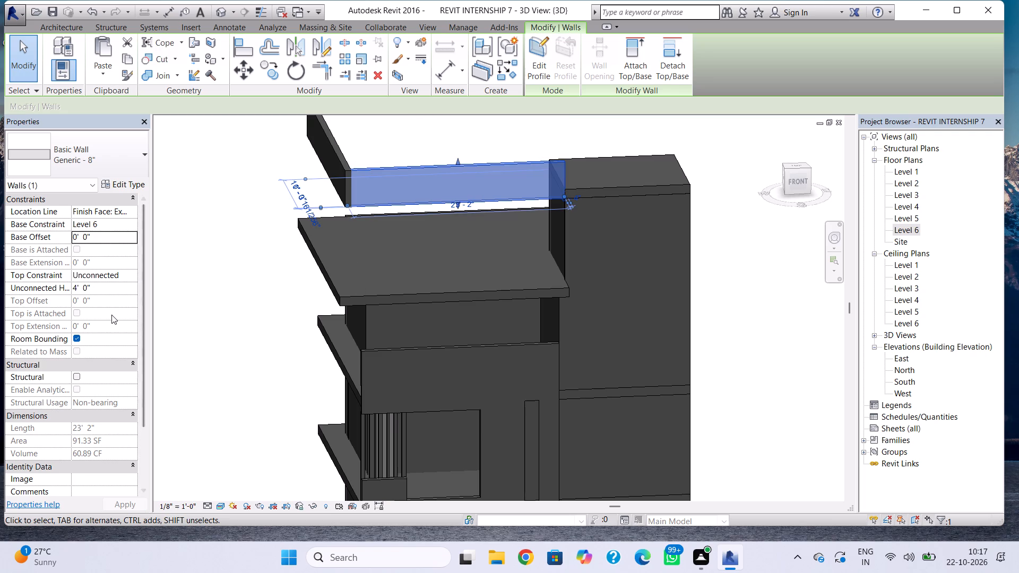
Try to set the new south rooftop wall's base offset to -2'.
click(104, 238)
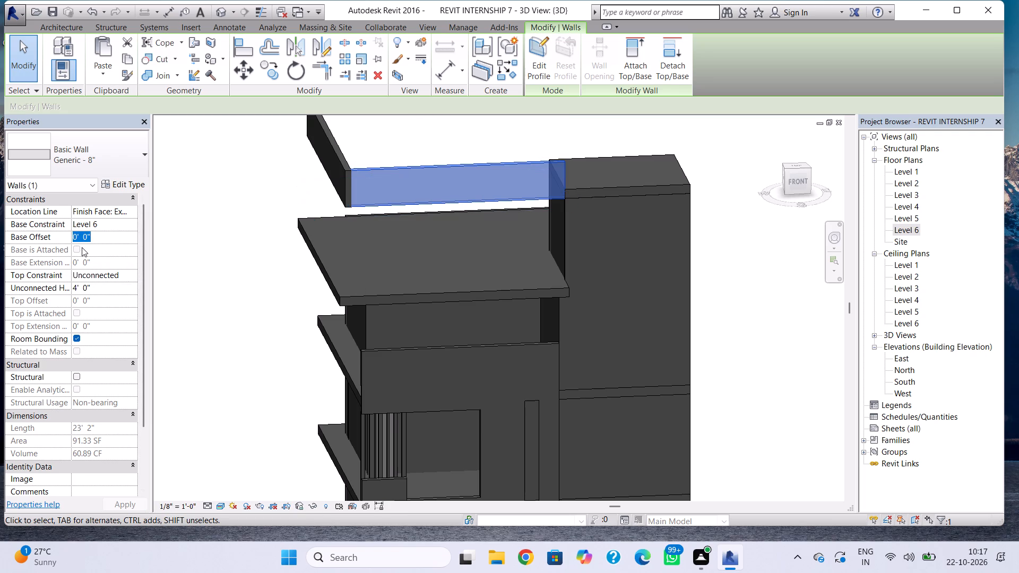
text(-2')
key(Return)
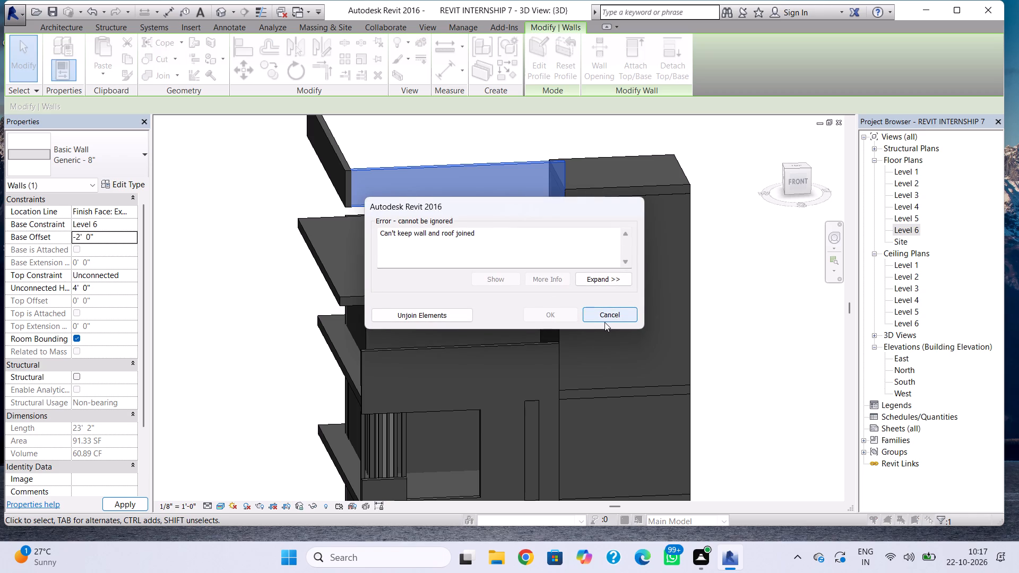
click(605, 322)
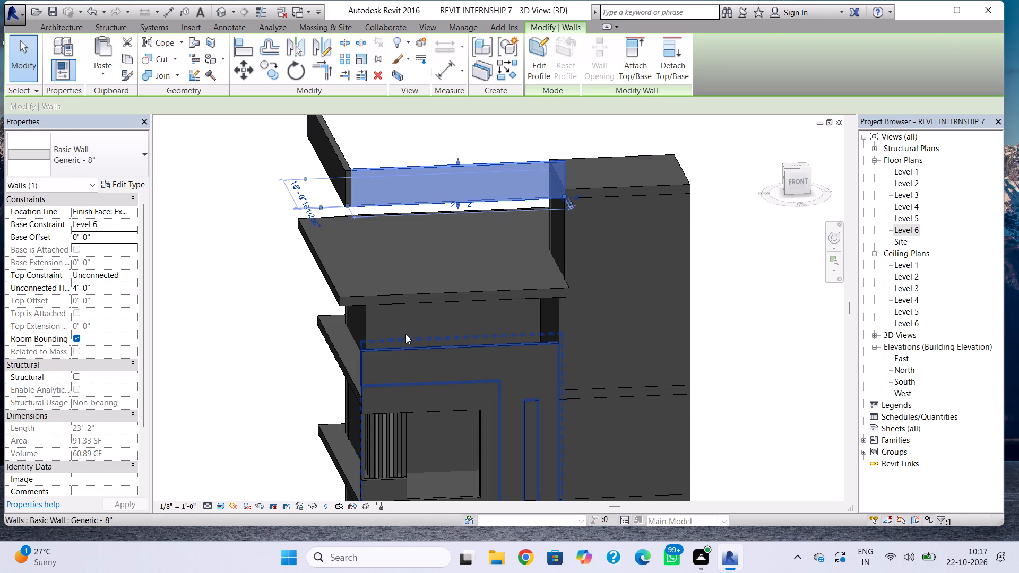
Delete both new 4' high rooftop walls, the south one and the west one.
key(Delete)
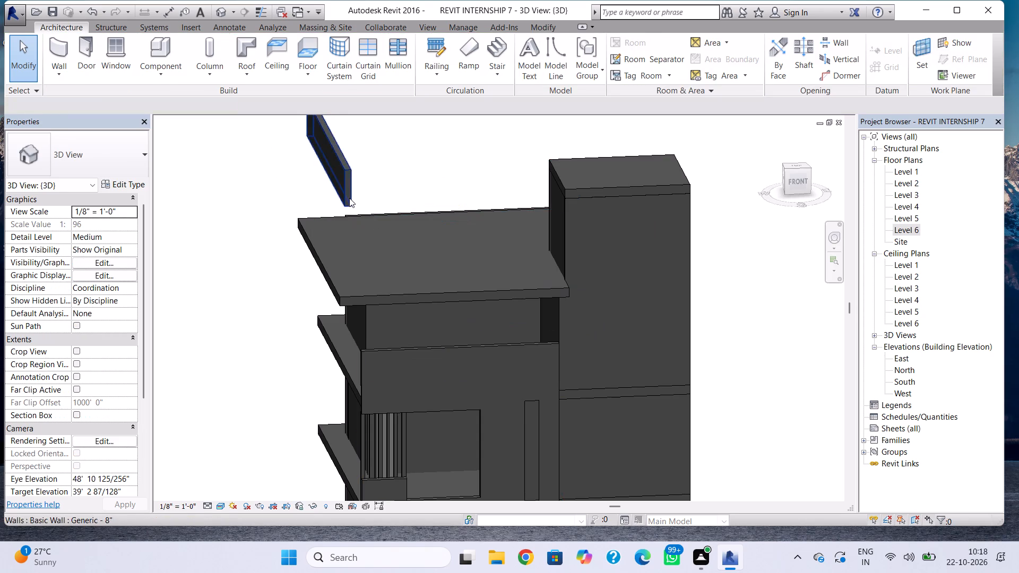
click(349, 198)
key(Delete)
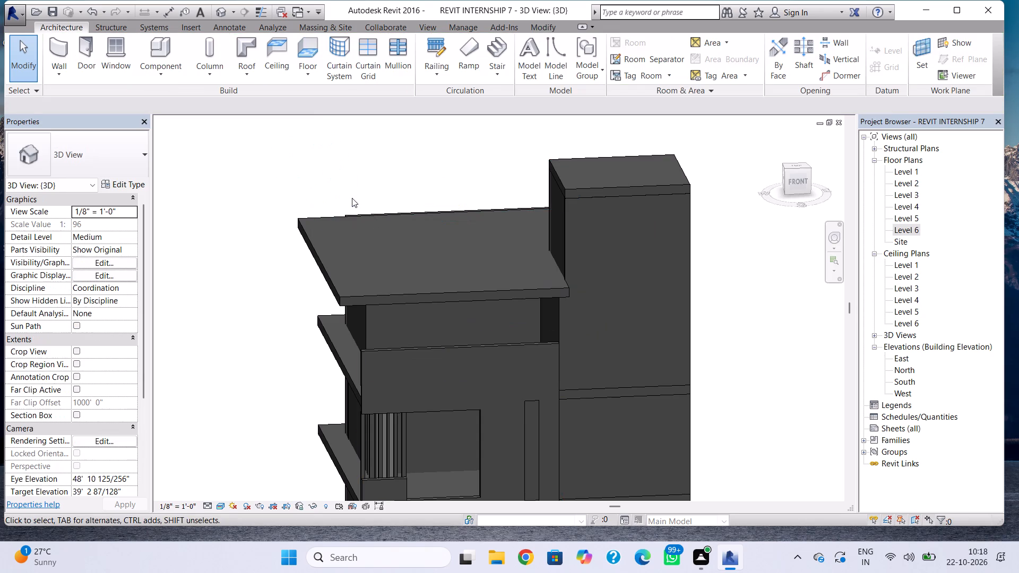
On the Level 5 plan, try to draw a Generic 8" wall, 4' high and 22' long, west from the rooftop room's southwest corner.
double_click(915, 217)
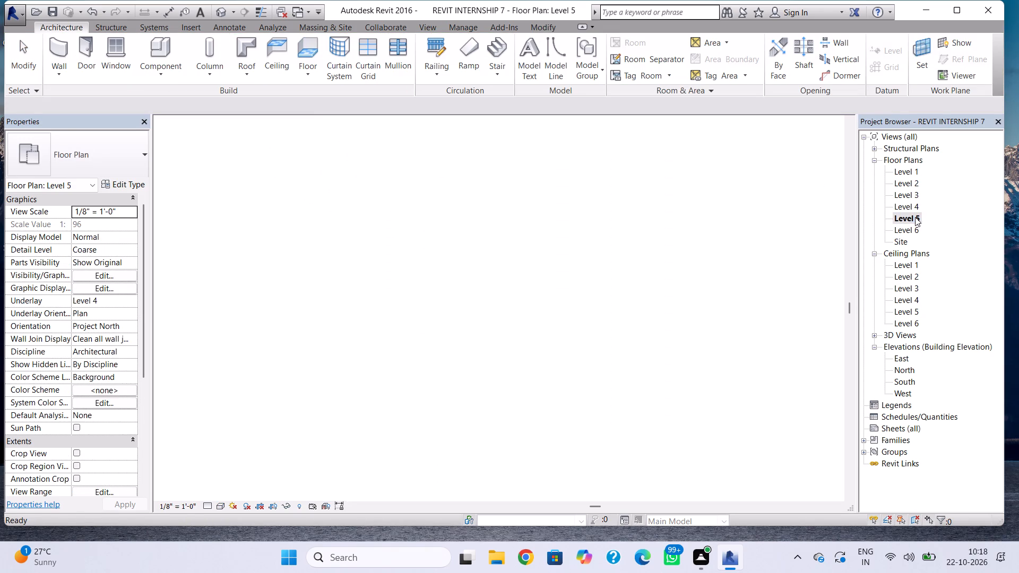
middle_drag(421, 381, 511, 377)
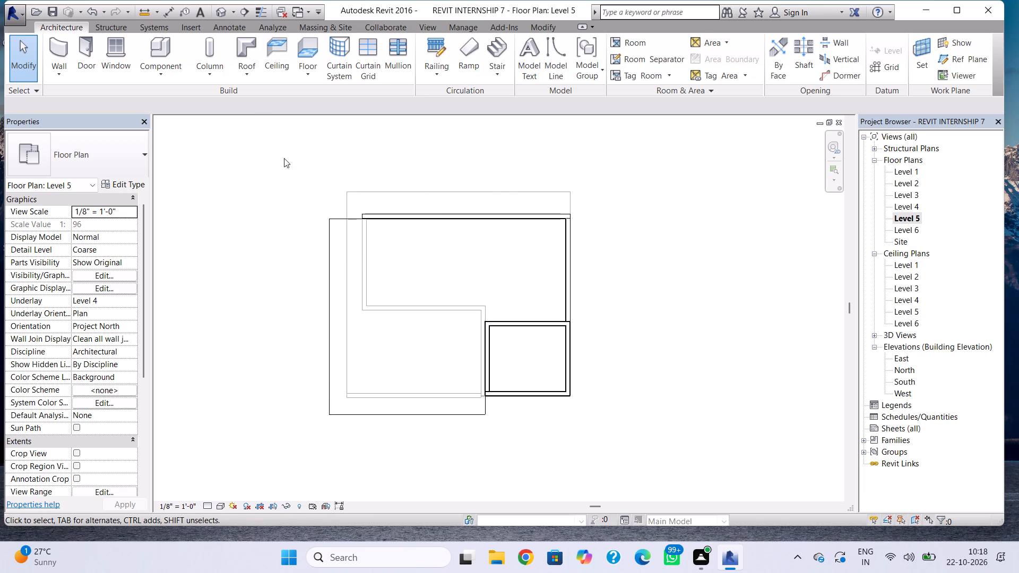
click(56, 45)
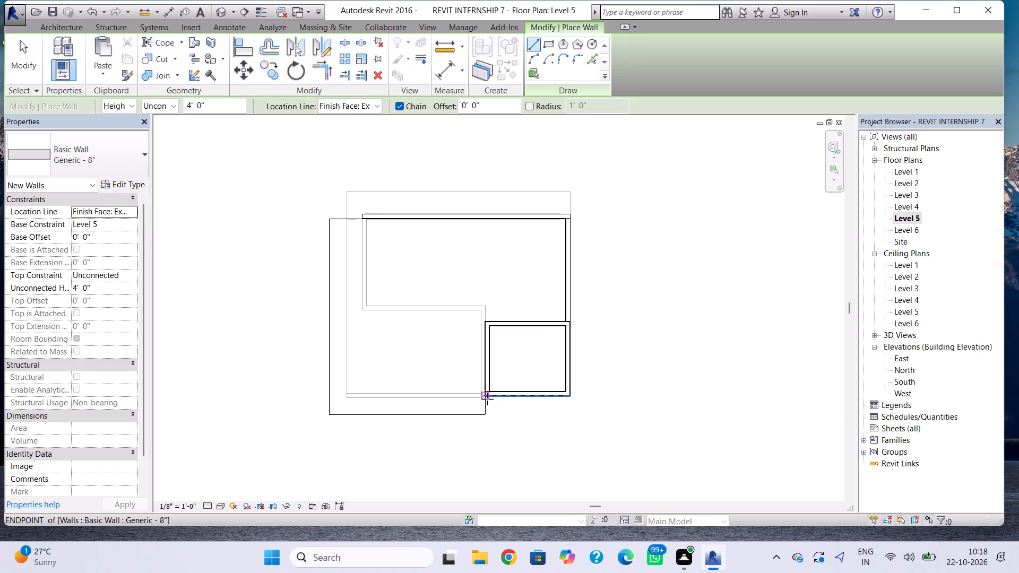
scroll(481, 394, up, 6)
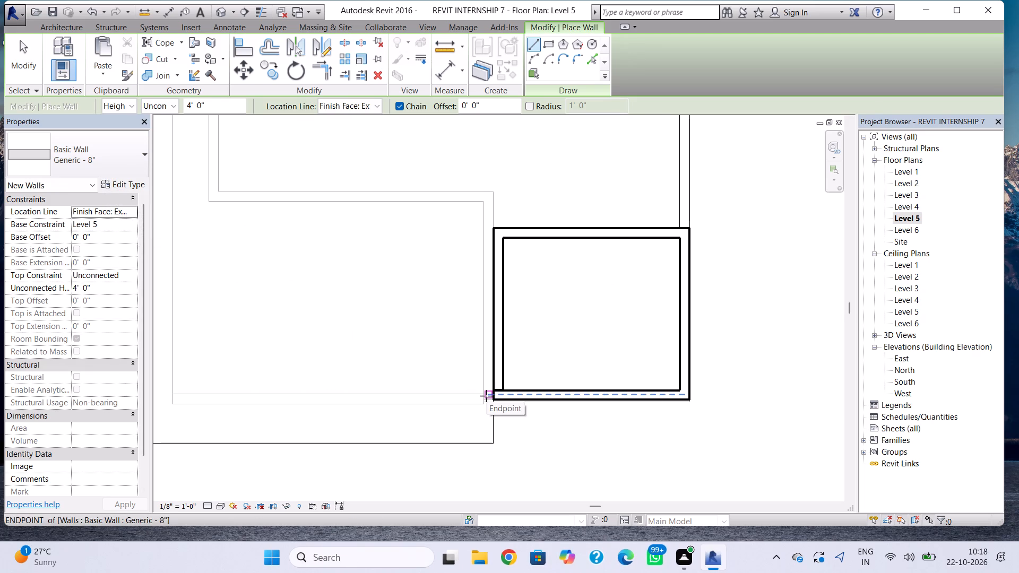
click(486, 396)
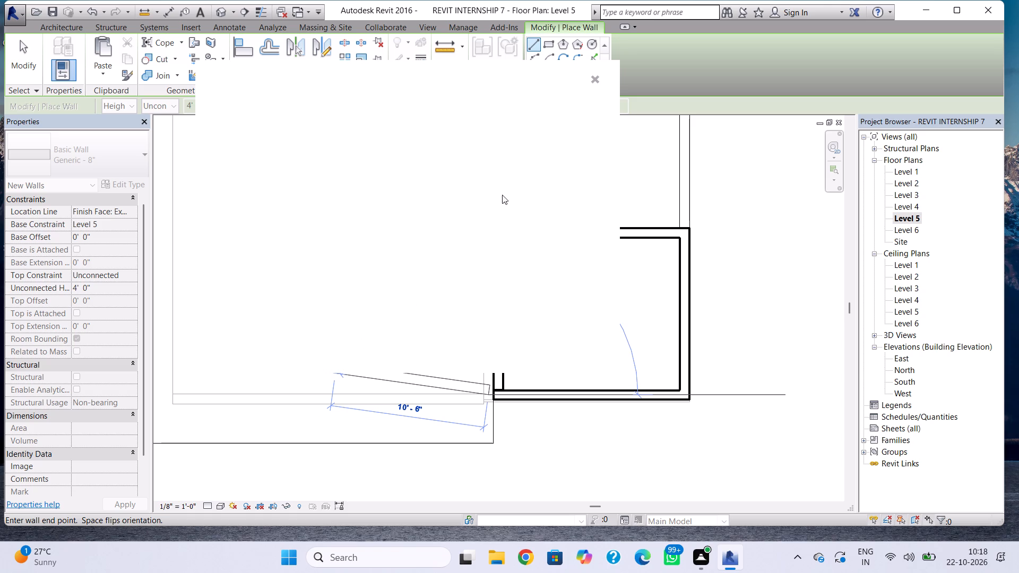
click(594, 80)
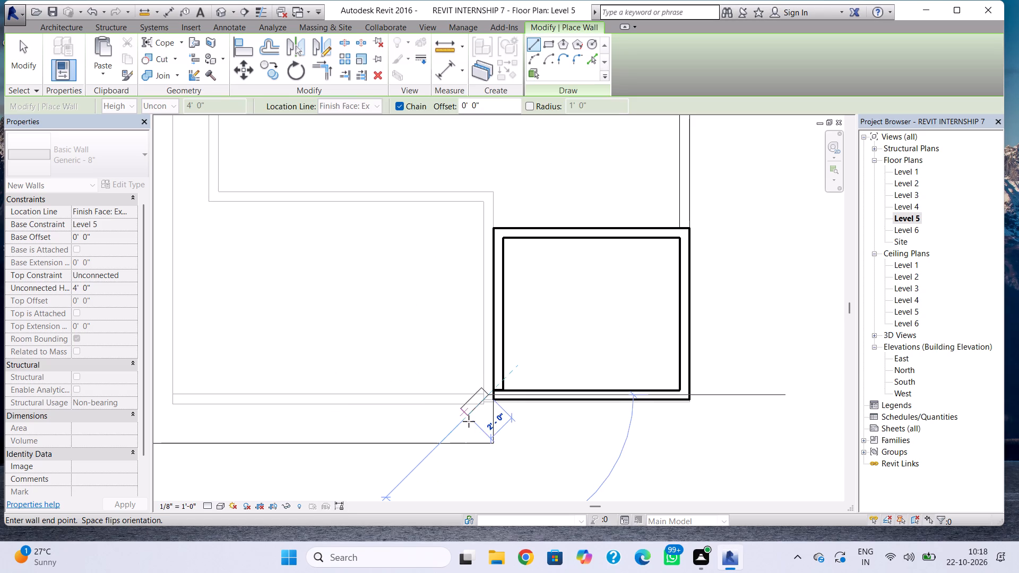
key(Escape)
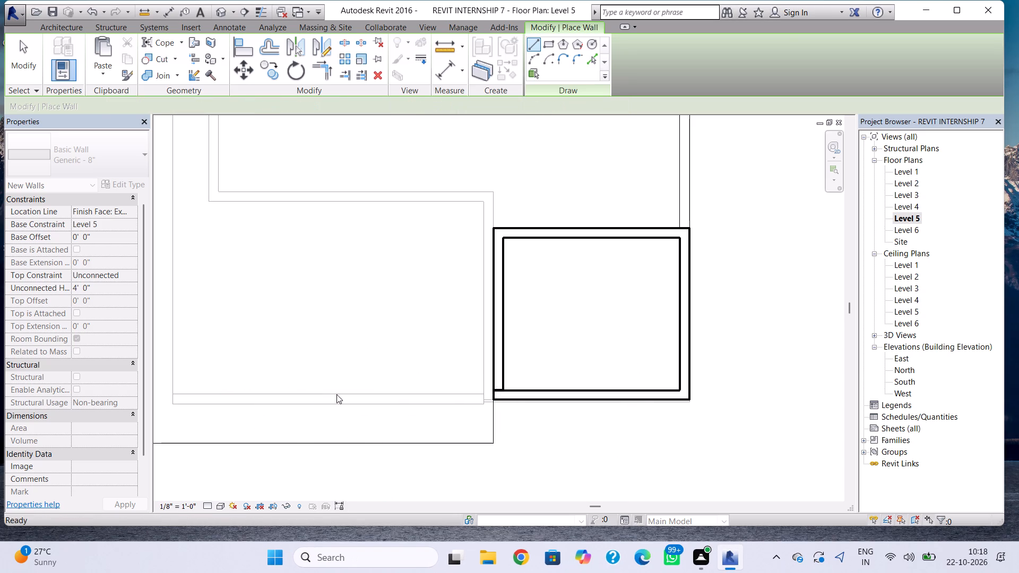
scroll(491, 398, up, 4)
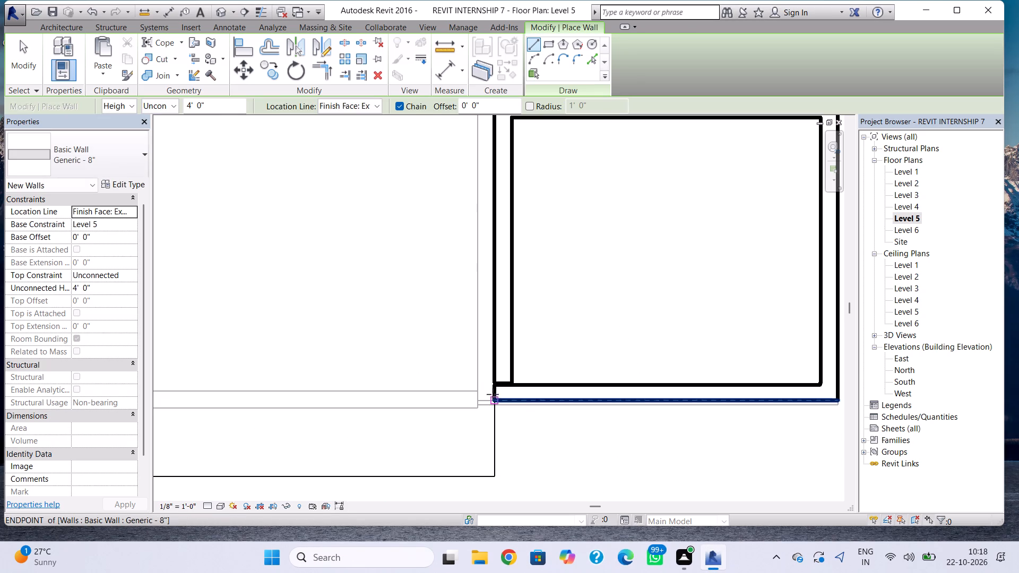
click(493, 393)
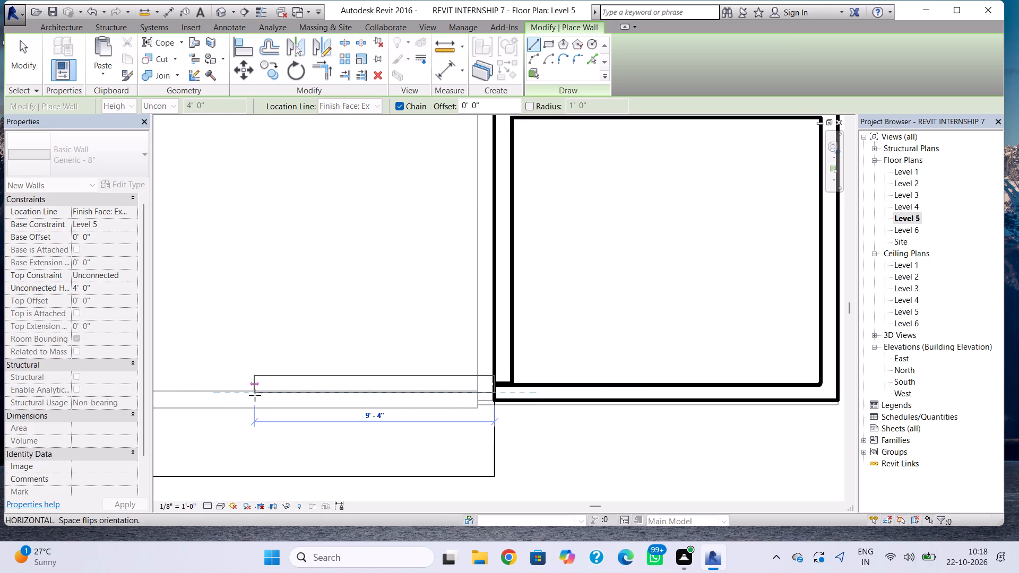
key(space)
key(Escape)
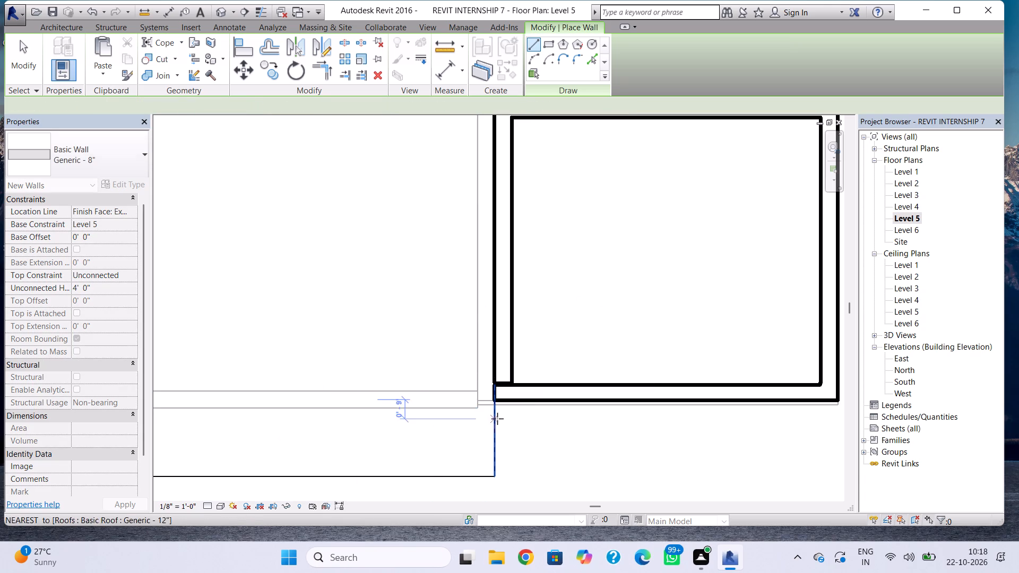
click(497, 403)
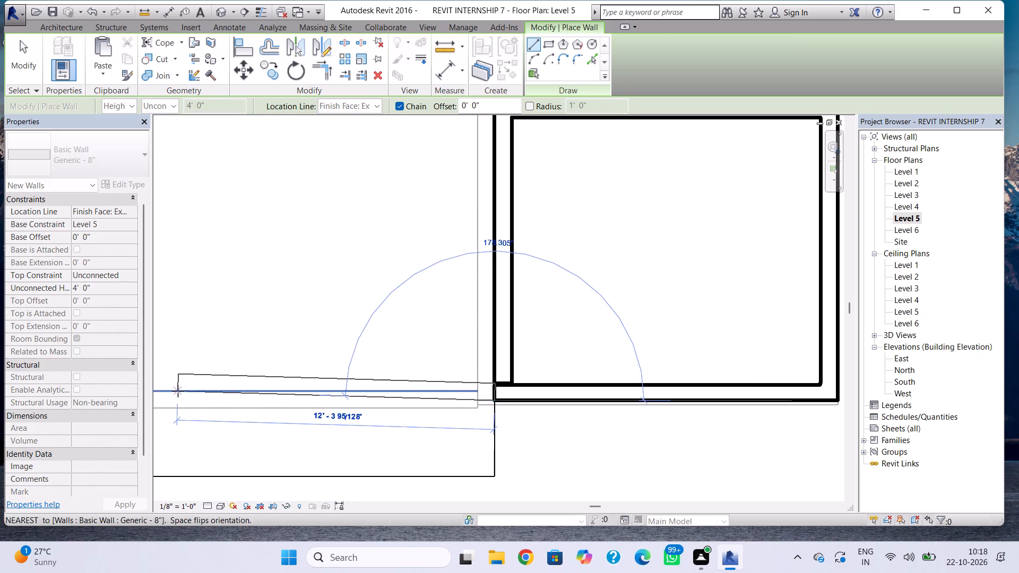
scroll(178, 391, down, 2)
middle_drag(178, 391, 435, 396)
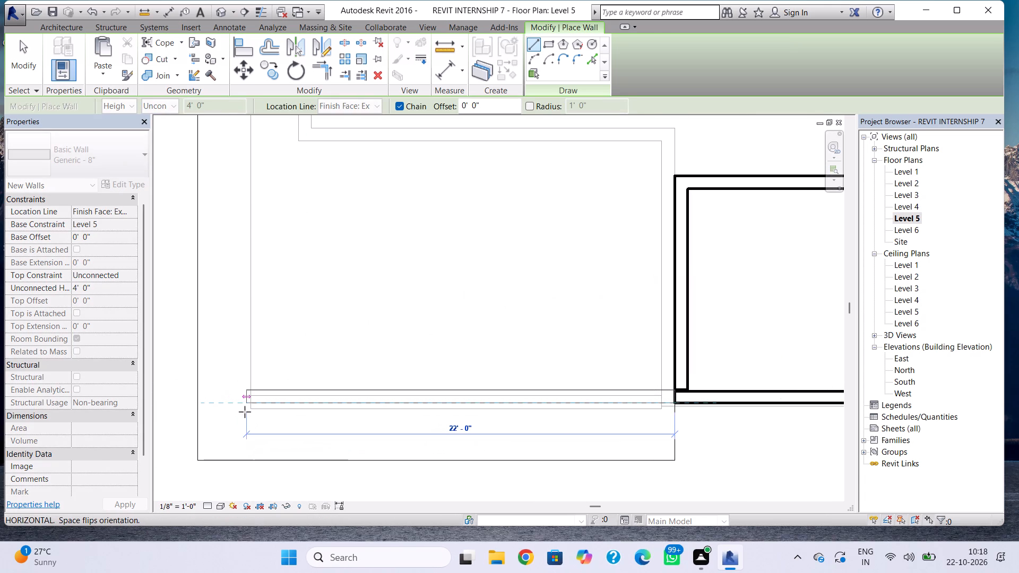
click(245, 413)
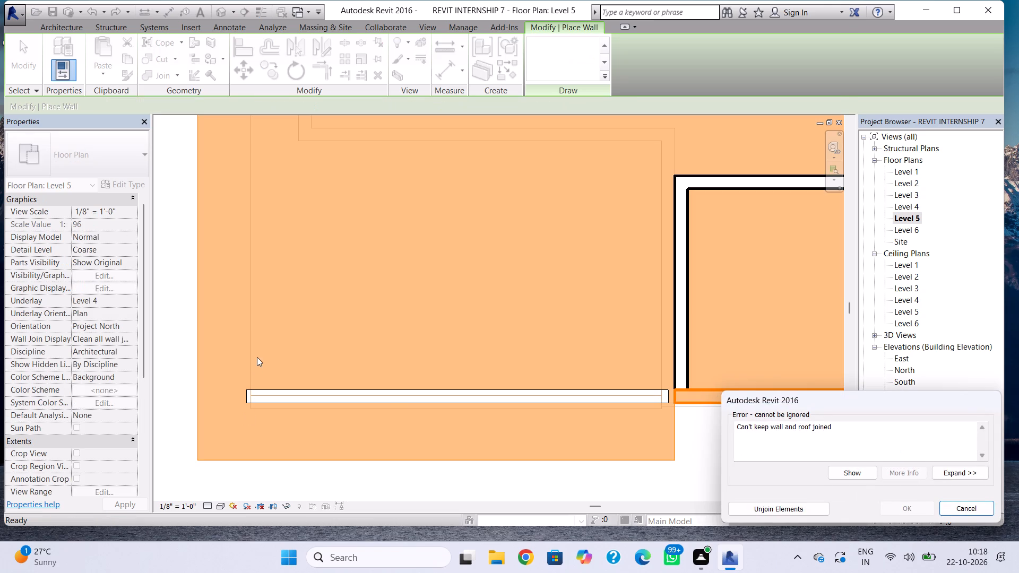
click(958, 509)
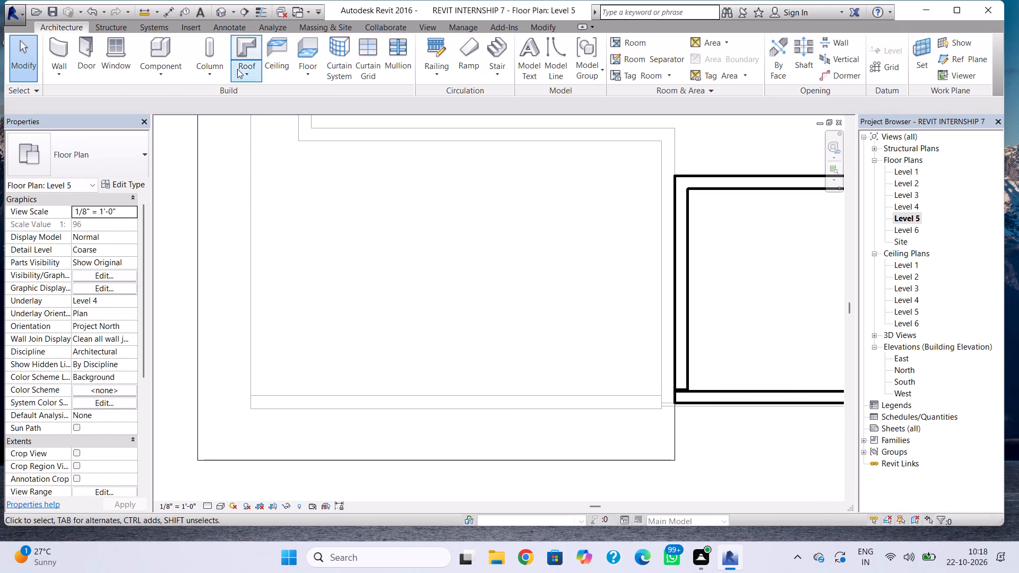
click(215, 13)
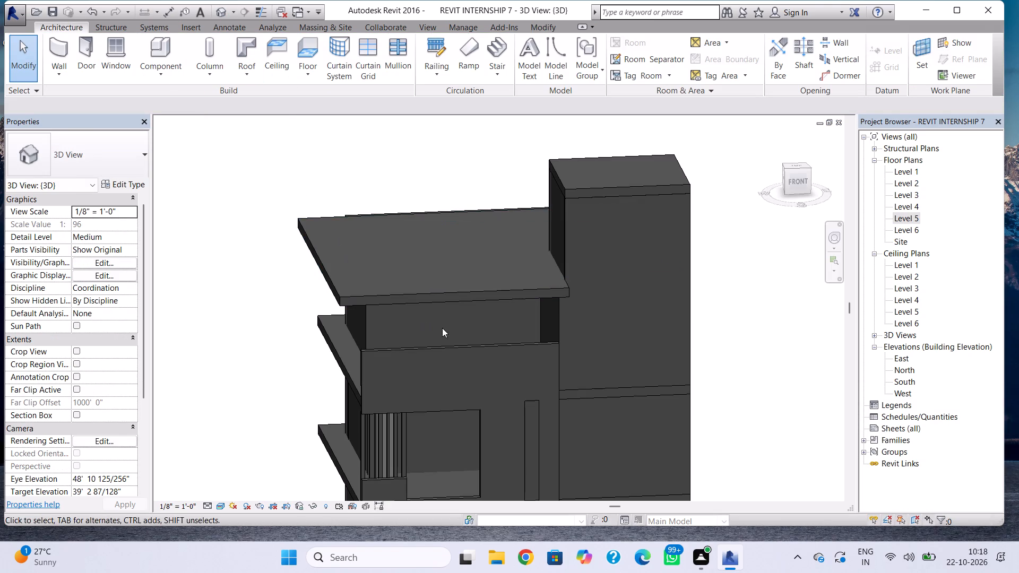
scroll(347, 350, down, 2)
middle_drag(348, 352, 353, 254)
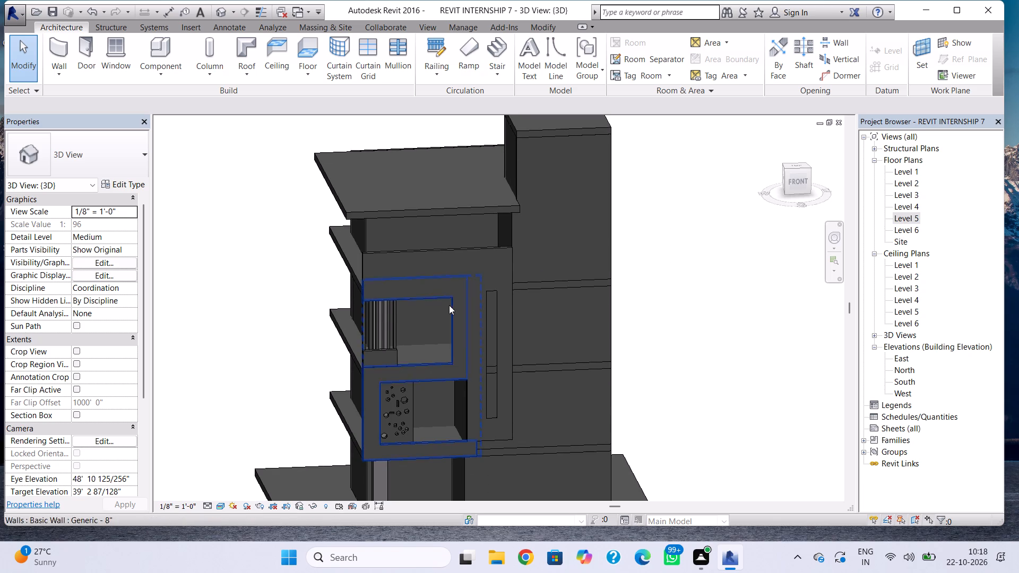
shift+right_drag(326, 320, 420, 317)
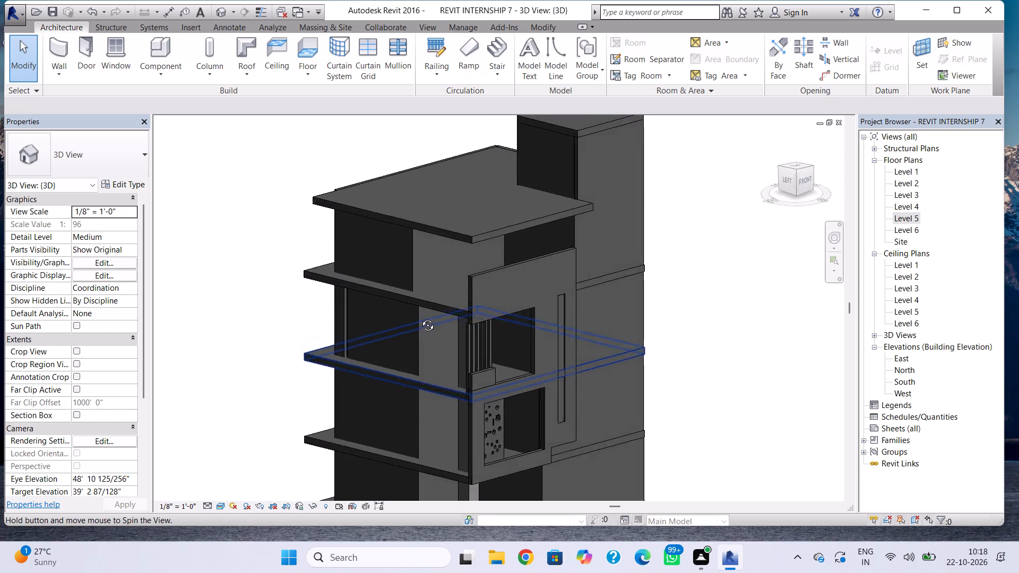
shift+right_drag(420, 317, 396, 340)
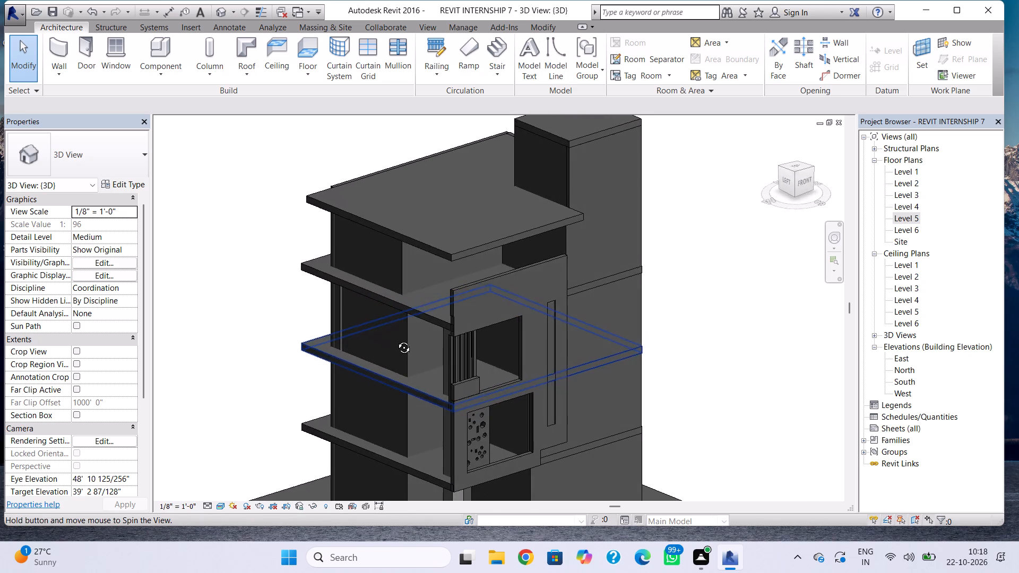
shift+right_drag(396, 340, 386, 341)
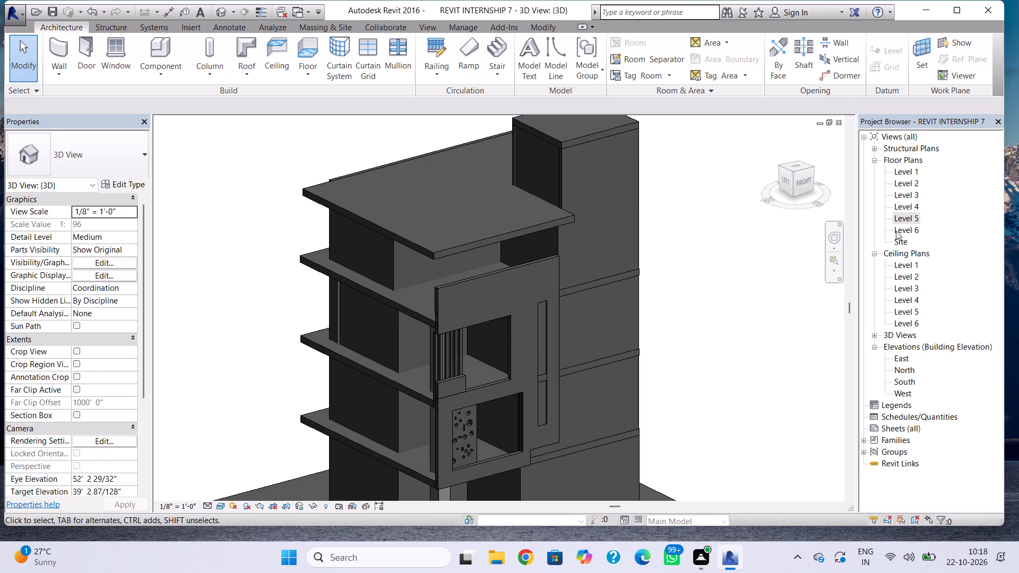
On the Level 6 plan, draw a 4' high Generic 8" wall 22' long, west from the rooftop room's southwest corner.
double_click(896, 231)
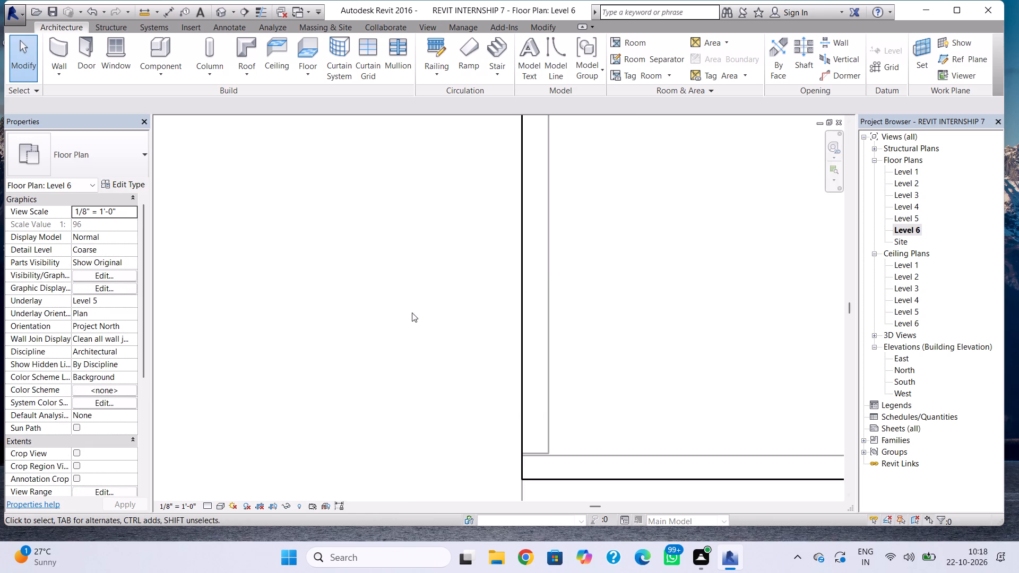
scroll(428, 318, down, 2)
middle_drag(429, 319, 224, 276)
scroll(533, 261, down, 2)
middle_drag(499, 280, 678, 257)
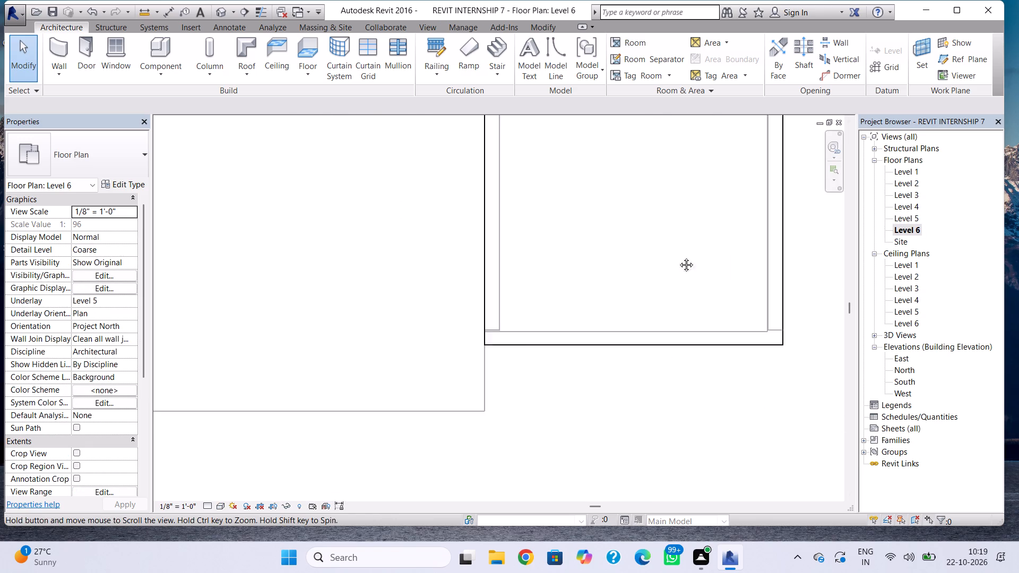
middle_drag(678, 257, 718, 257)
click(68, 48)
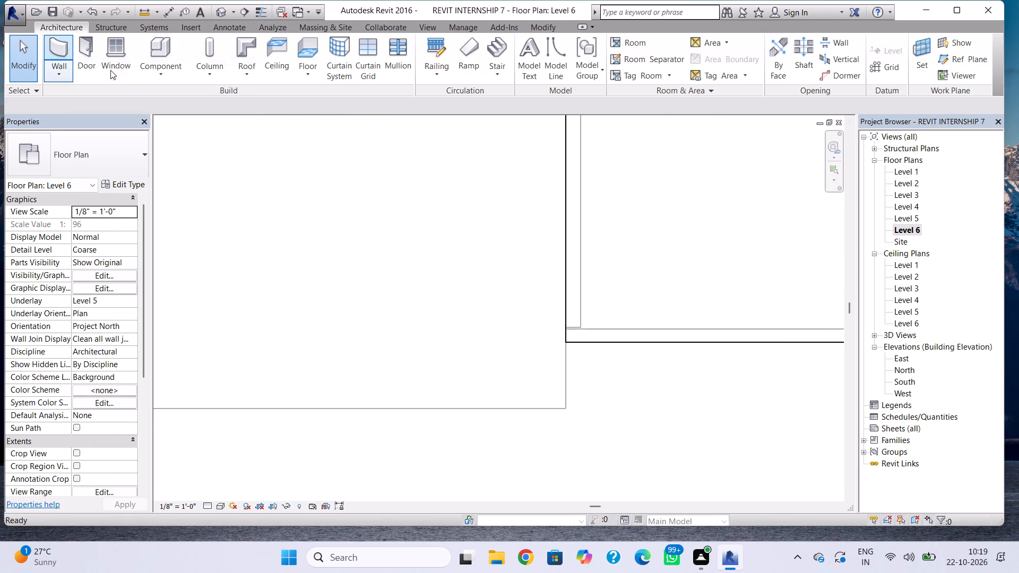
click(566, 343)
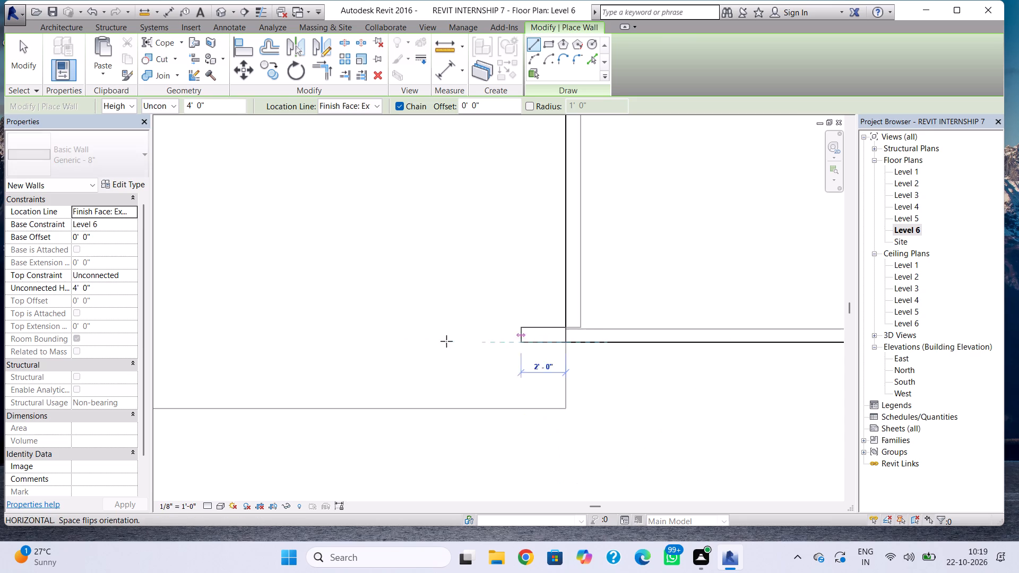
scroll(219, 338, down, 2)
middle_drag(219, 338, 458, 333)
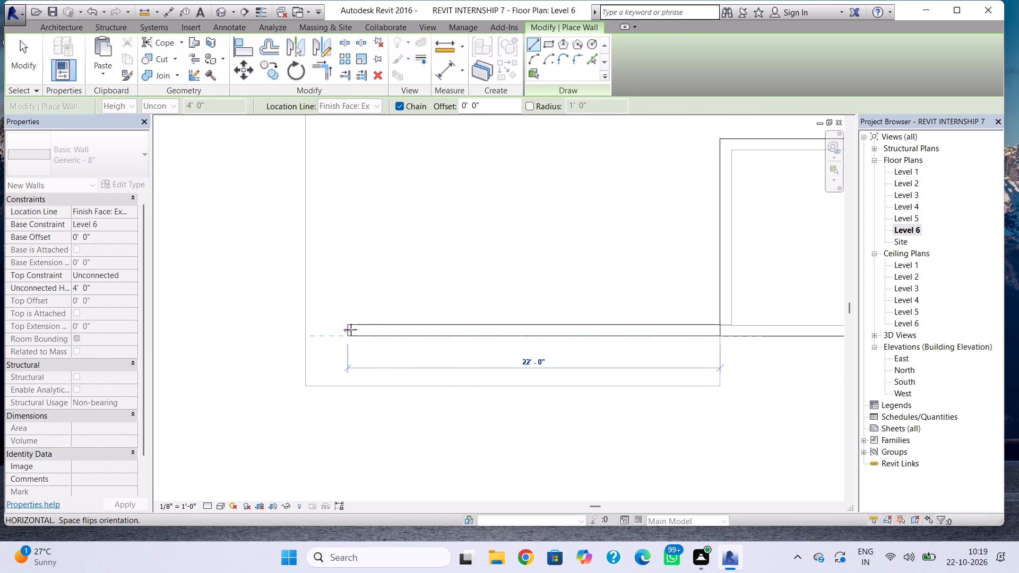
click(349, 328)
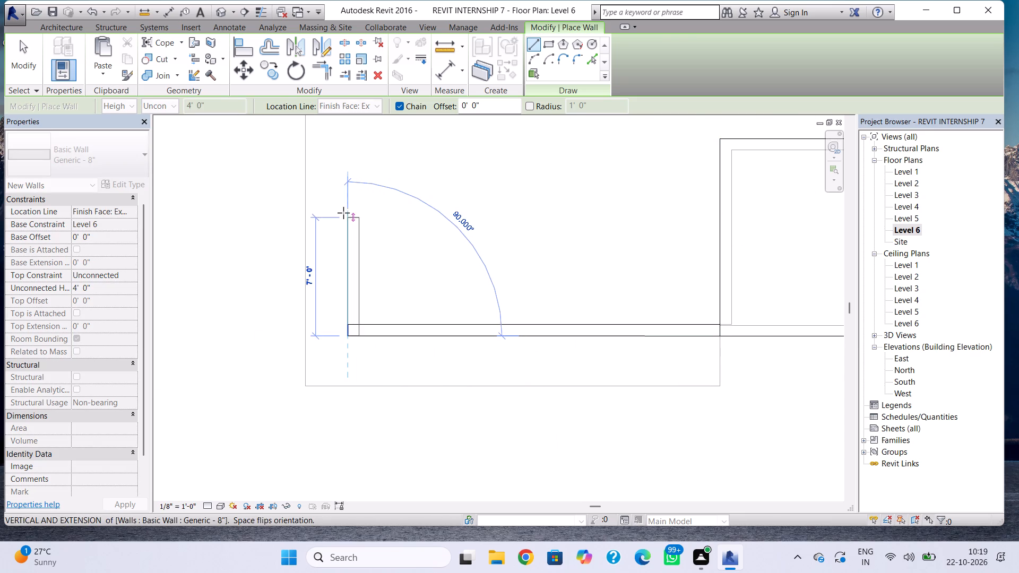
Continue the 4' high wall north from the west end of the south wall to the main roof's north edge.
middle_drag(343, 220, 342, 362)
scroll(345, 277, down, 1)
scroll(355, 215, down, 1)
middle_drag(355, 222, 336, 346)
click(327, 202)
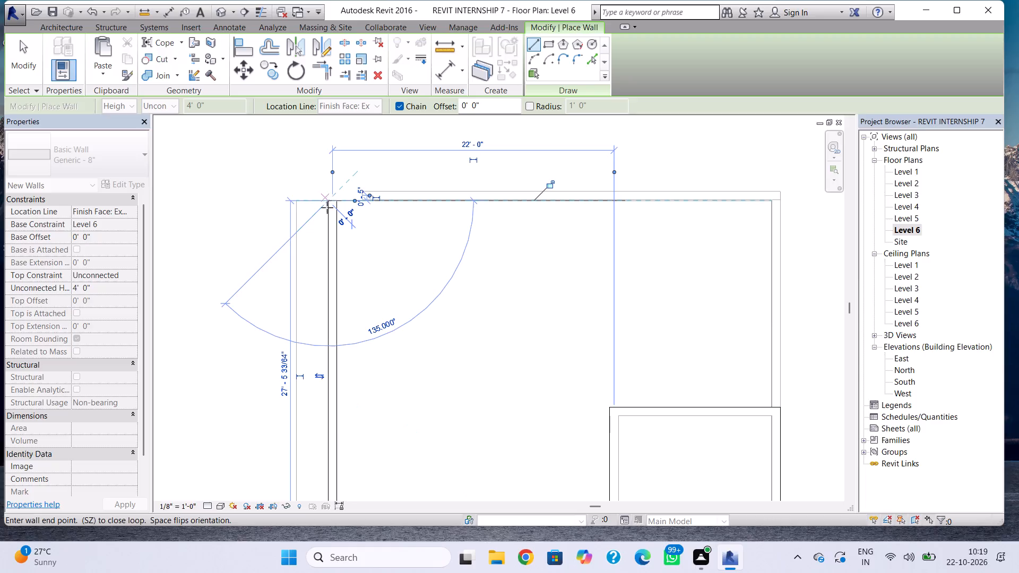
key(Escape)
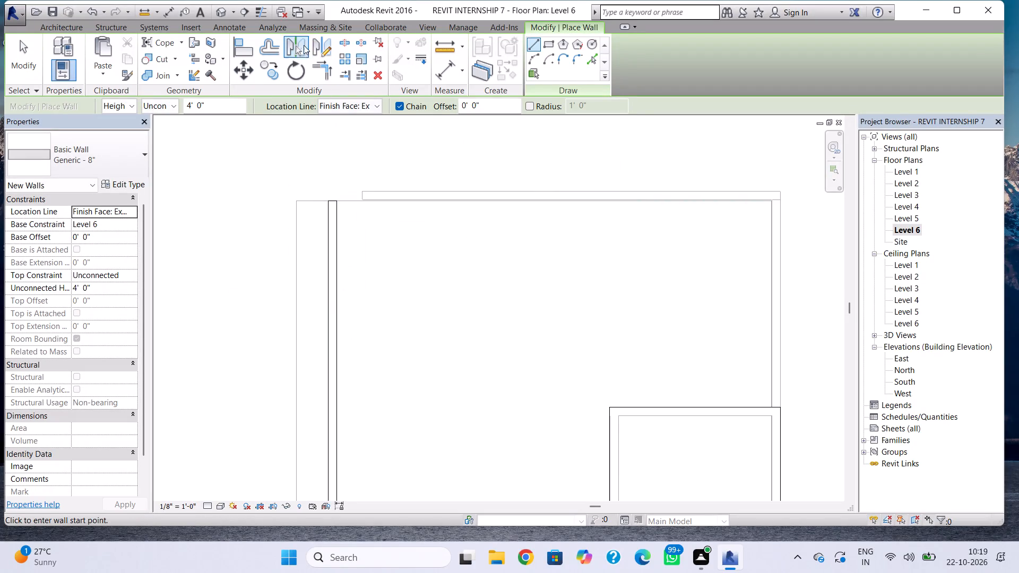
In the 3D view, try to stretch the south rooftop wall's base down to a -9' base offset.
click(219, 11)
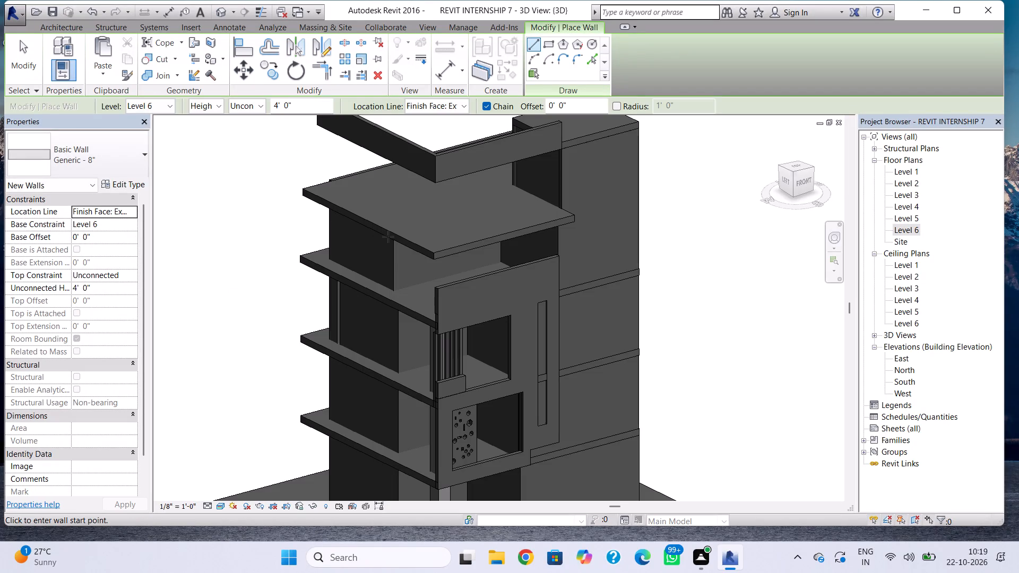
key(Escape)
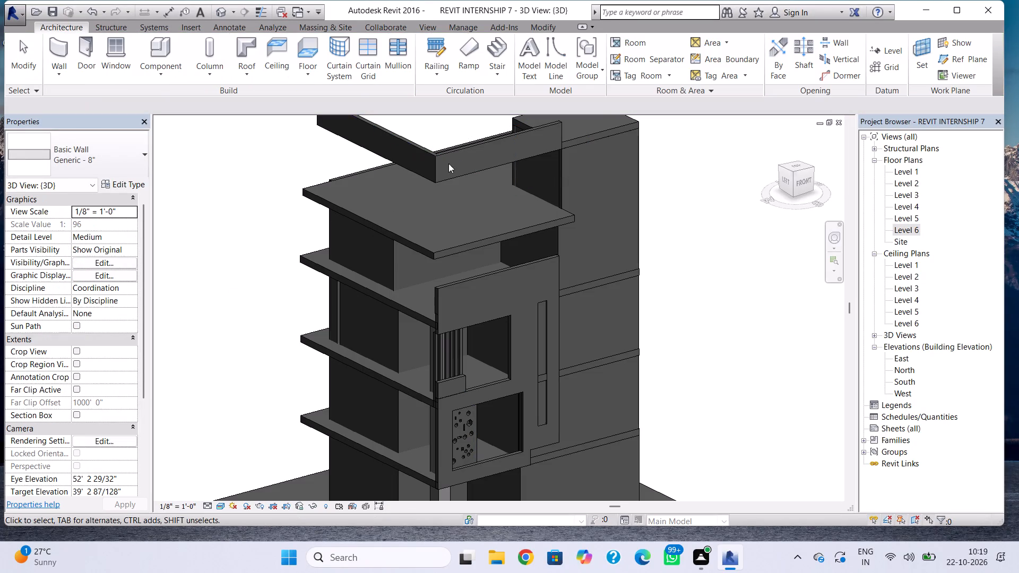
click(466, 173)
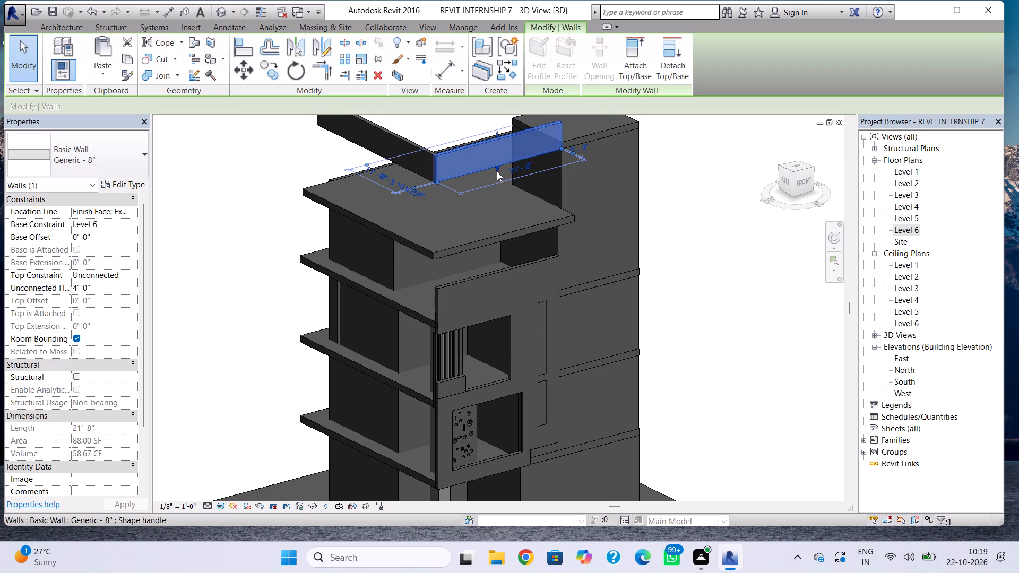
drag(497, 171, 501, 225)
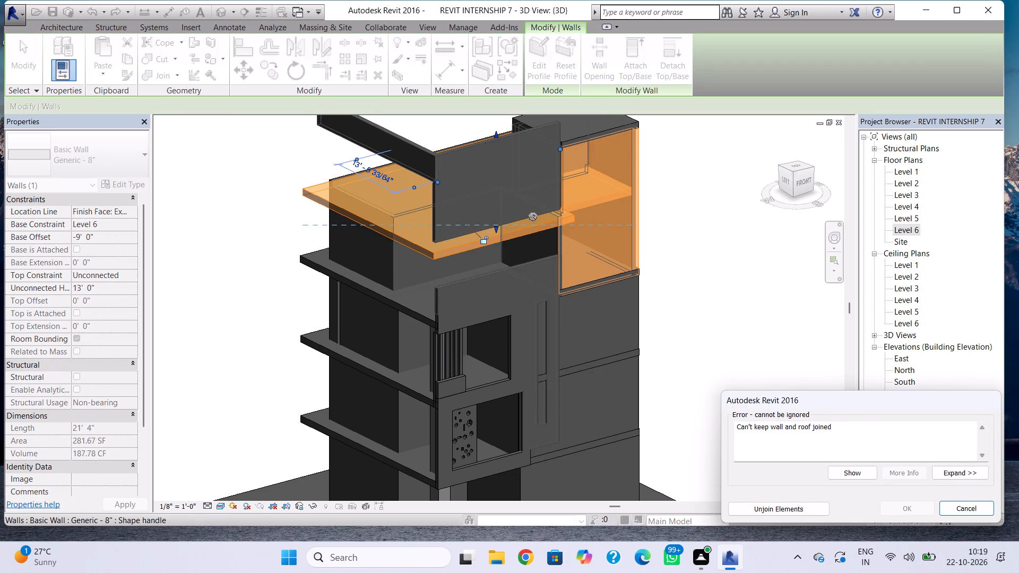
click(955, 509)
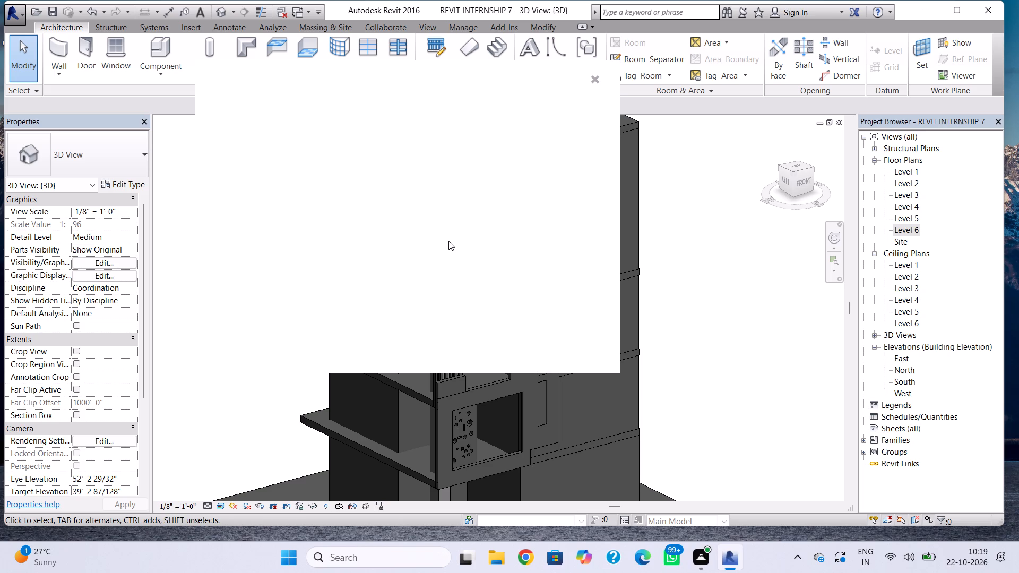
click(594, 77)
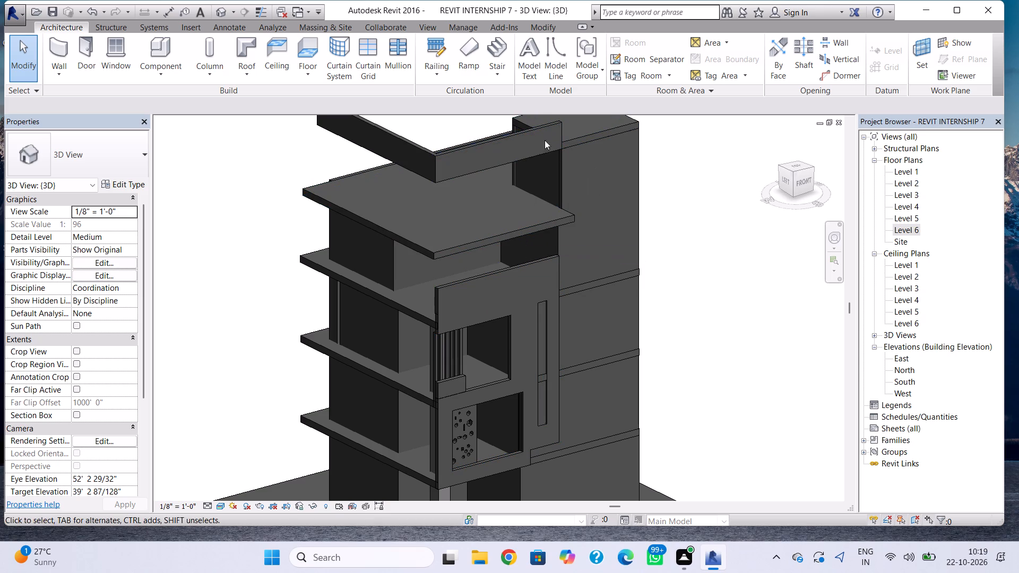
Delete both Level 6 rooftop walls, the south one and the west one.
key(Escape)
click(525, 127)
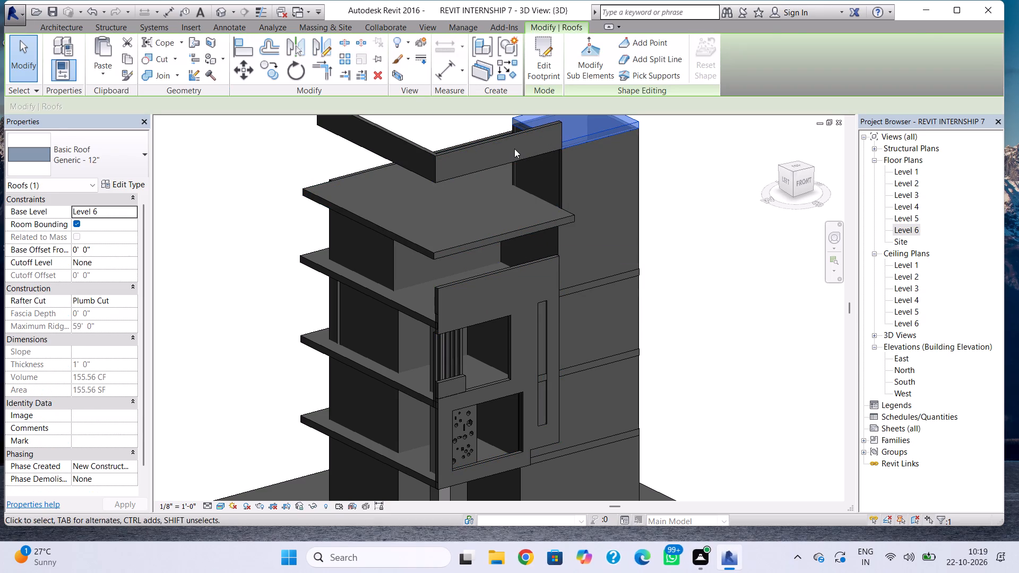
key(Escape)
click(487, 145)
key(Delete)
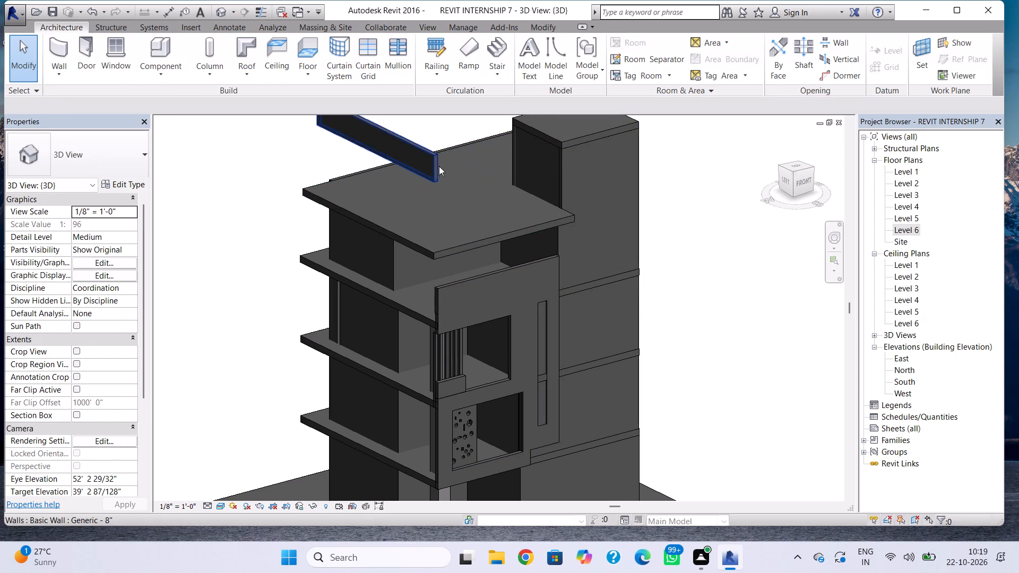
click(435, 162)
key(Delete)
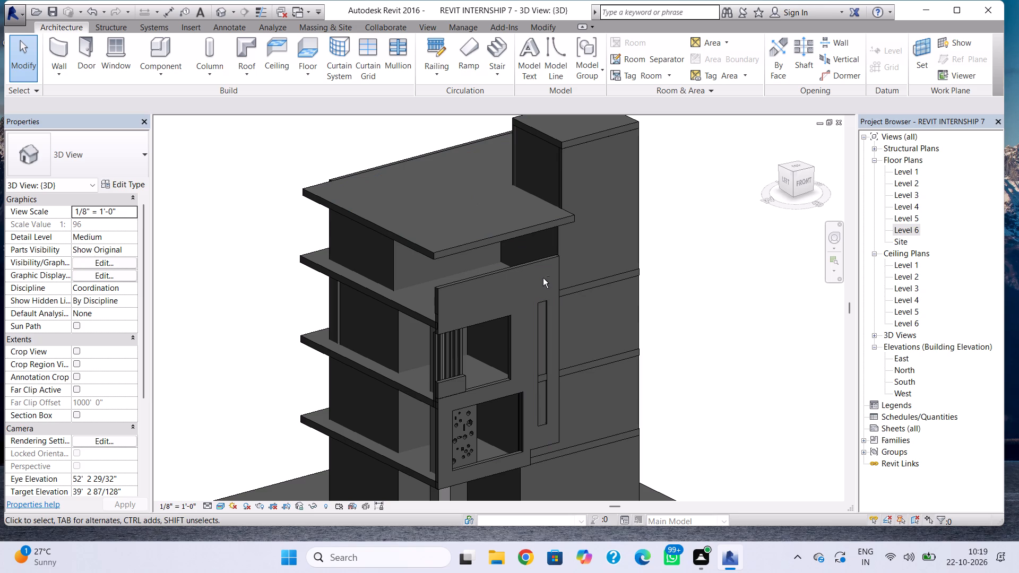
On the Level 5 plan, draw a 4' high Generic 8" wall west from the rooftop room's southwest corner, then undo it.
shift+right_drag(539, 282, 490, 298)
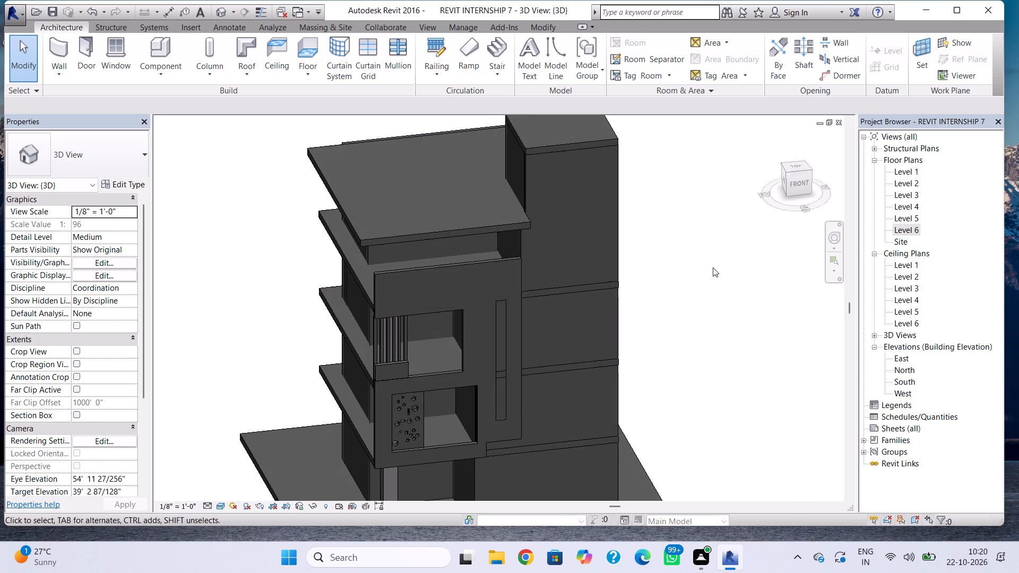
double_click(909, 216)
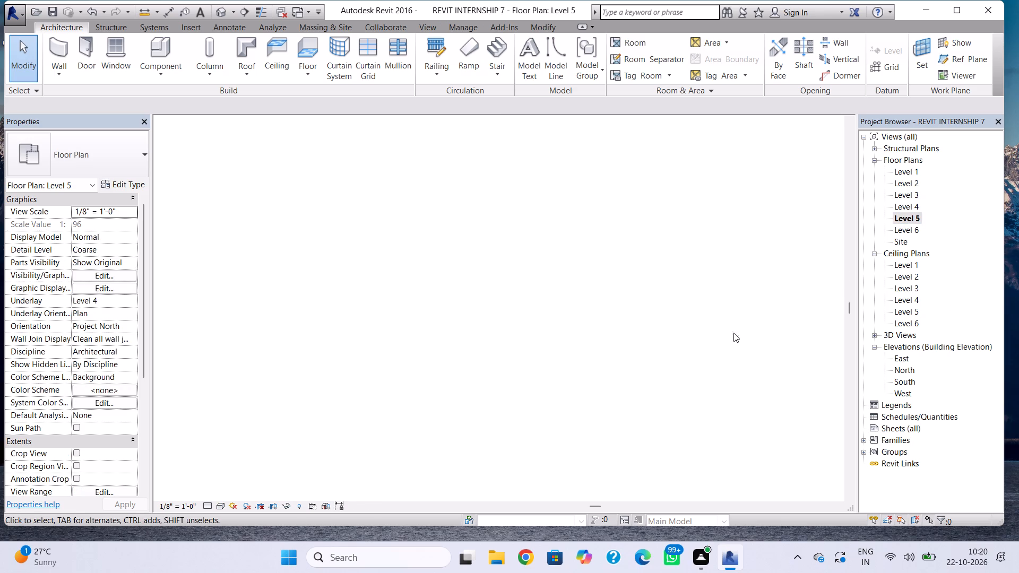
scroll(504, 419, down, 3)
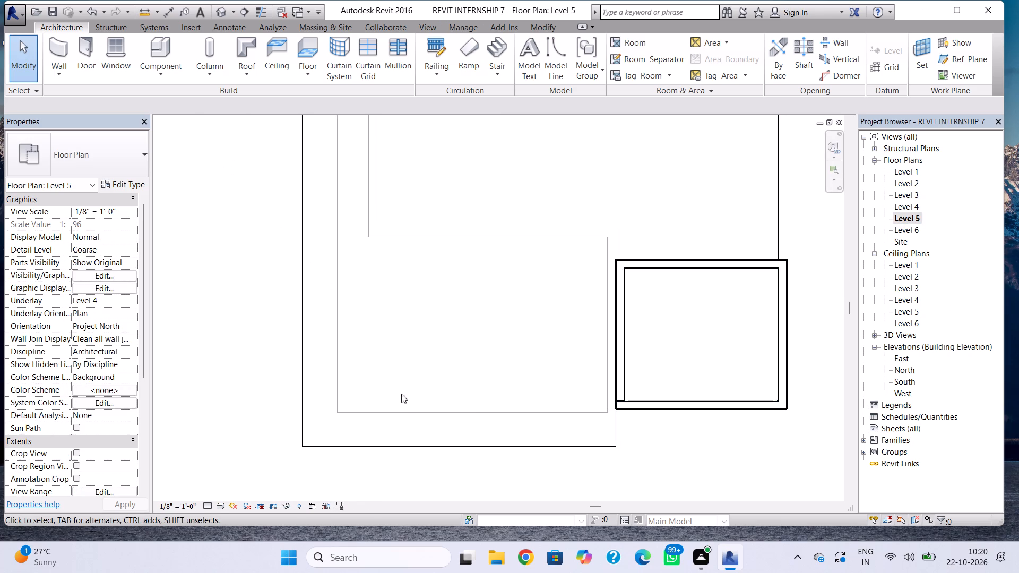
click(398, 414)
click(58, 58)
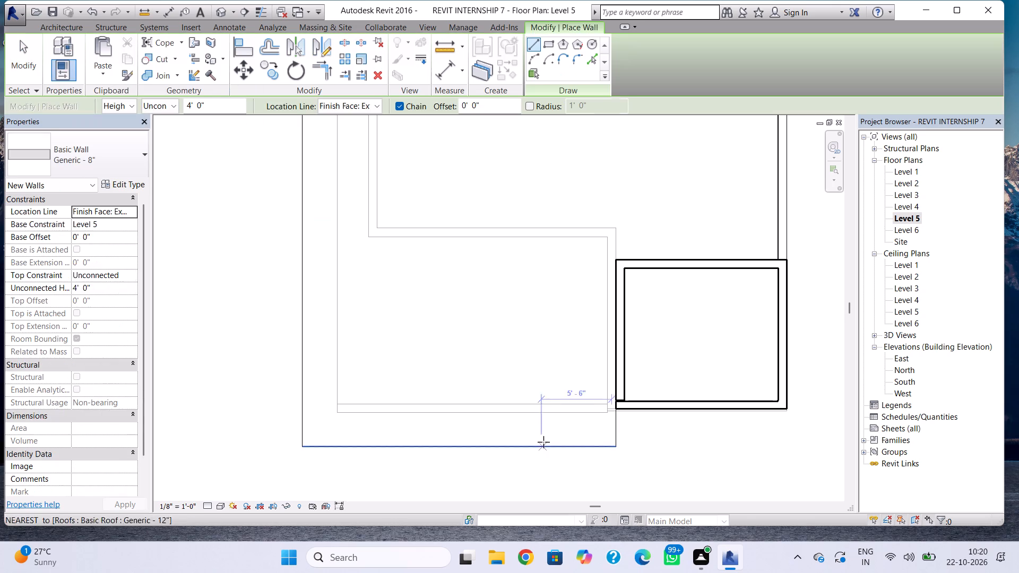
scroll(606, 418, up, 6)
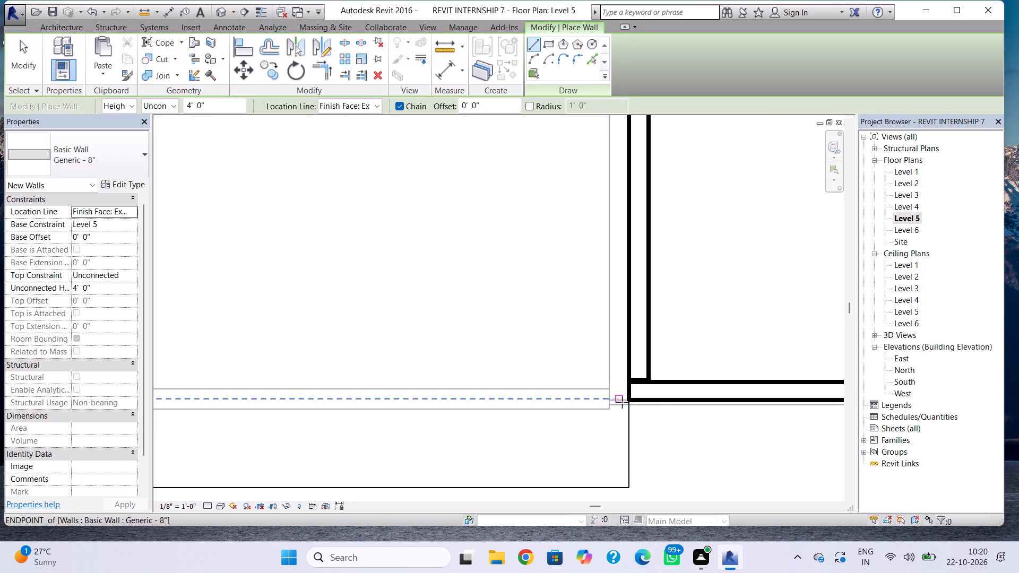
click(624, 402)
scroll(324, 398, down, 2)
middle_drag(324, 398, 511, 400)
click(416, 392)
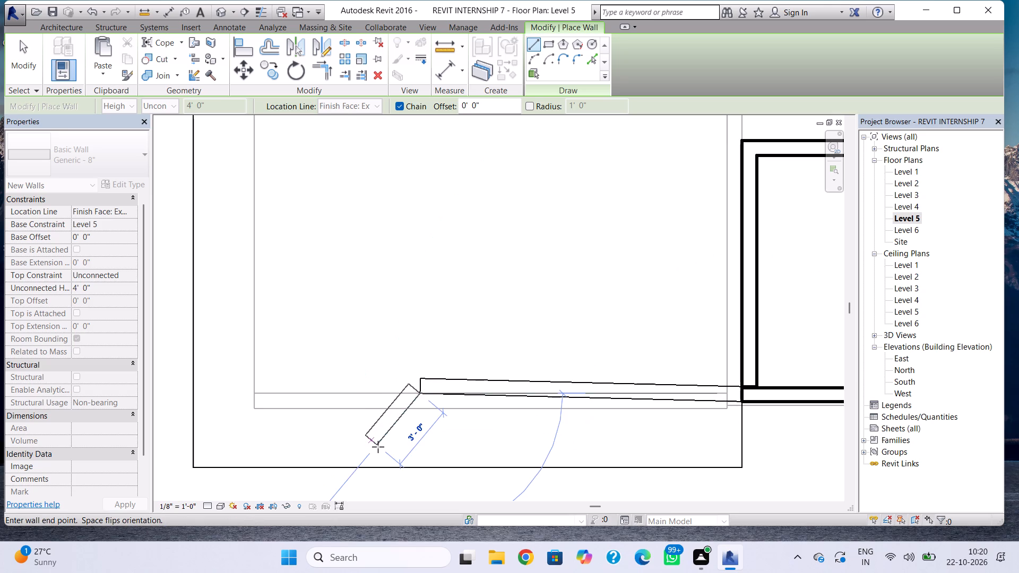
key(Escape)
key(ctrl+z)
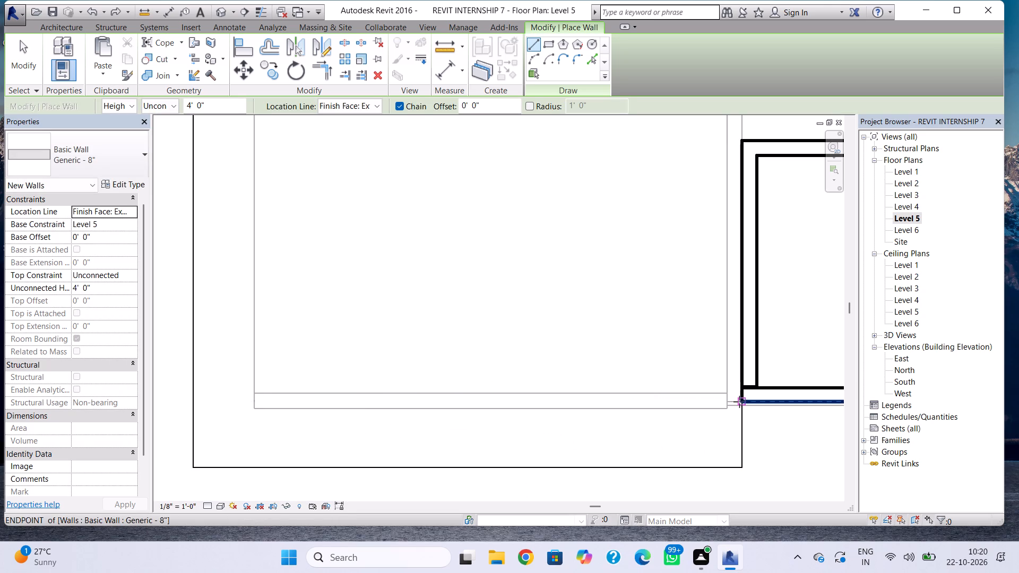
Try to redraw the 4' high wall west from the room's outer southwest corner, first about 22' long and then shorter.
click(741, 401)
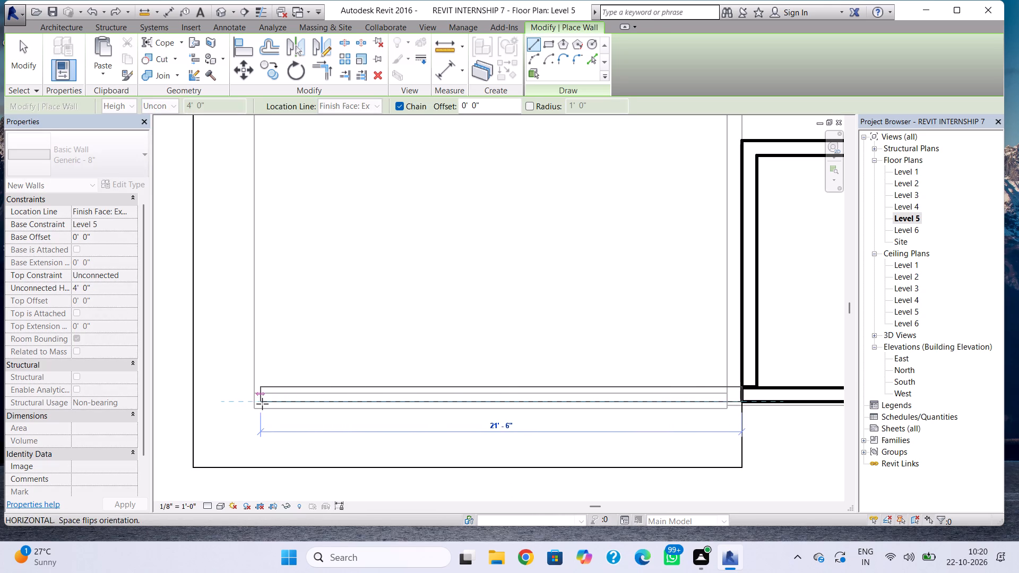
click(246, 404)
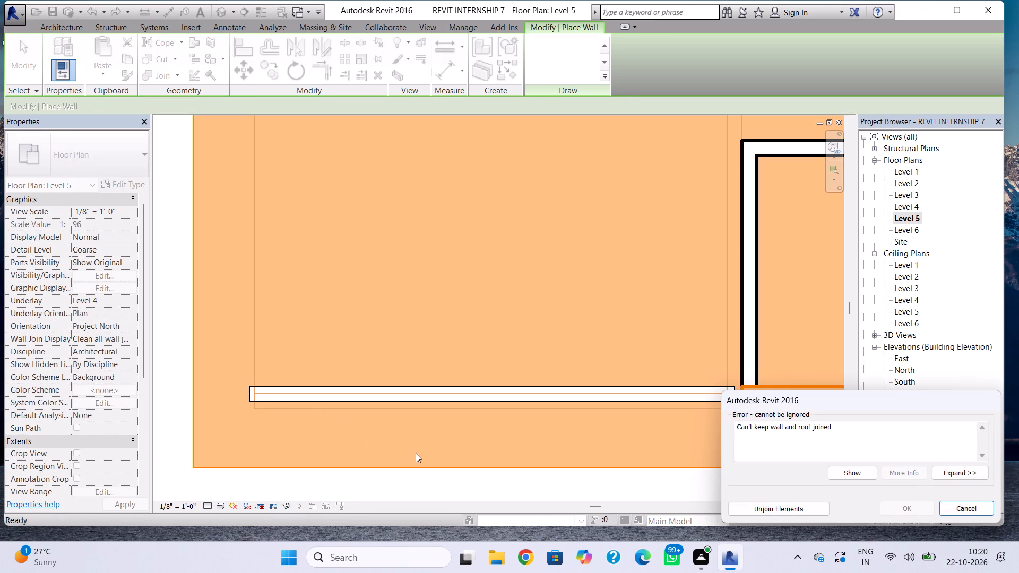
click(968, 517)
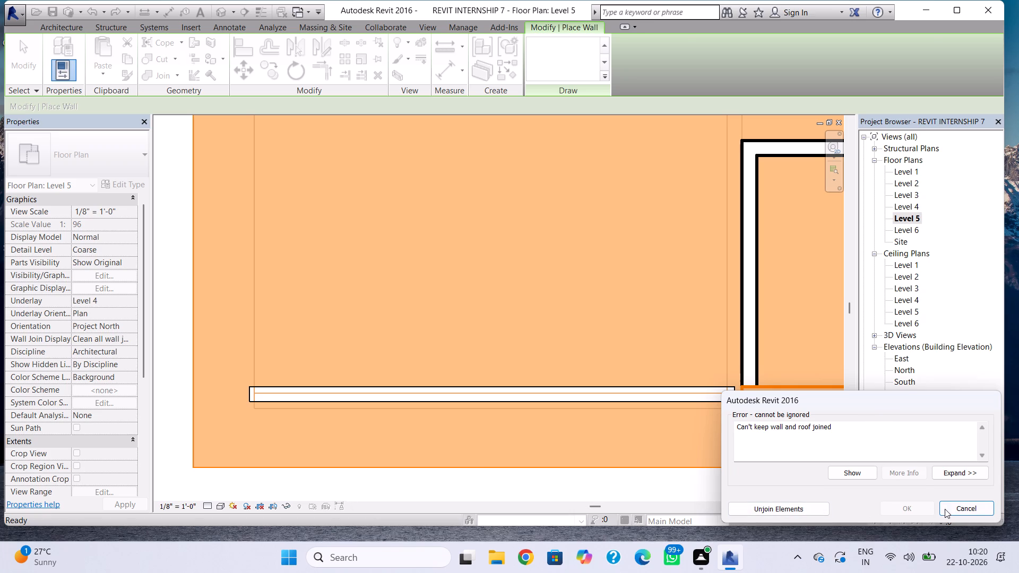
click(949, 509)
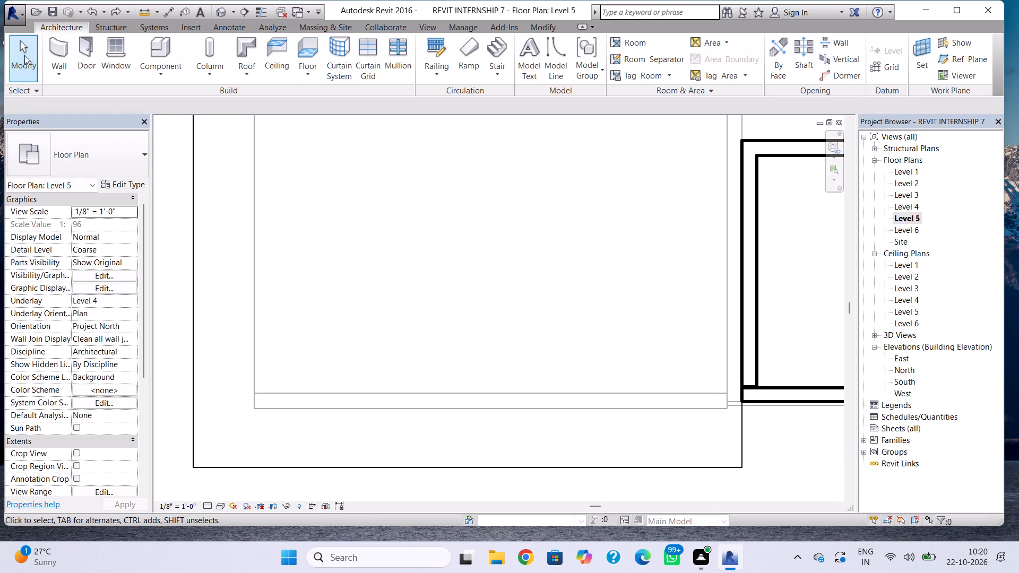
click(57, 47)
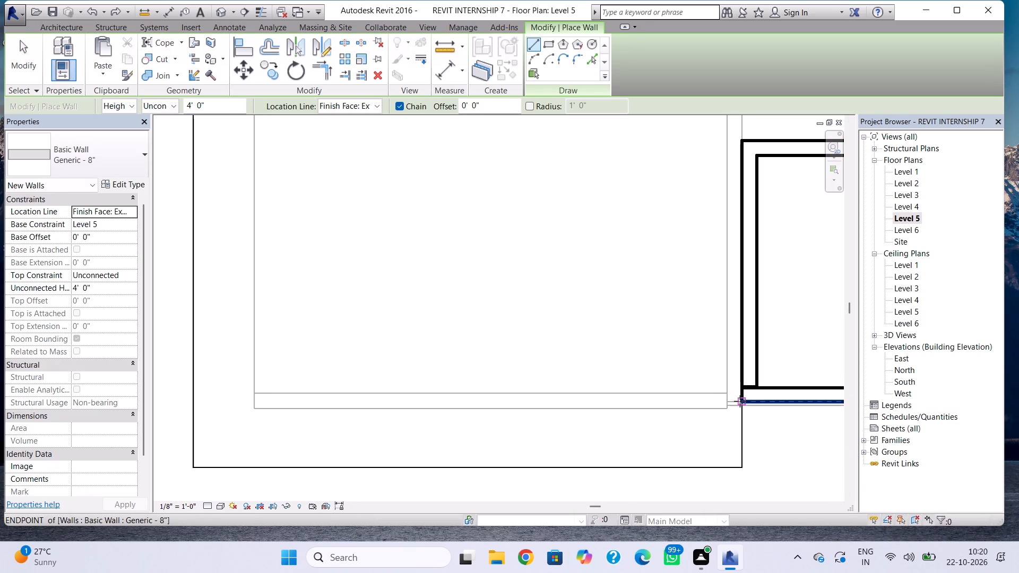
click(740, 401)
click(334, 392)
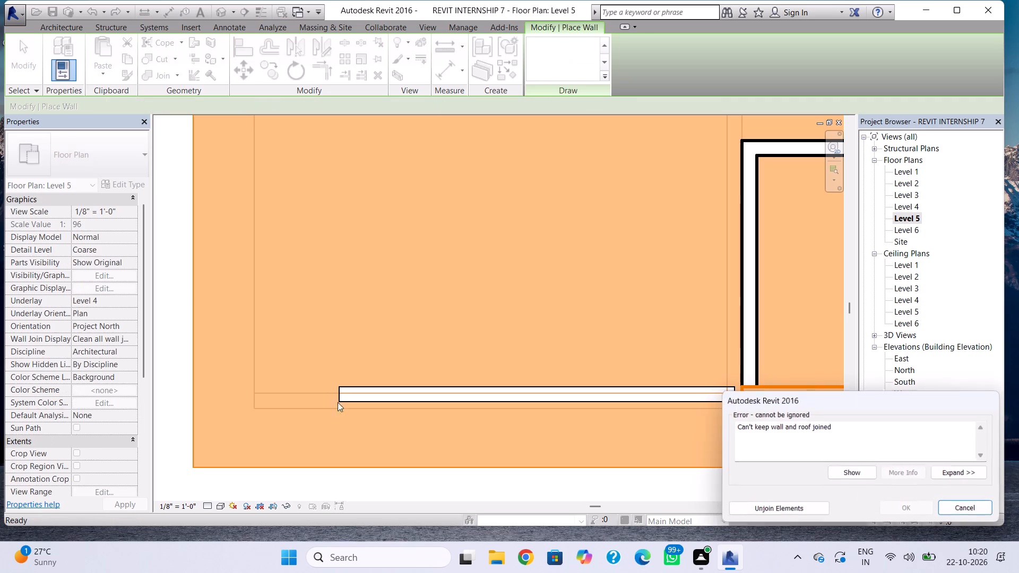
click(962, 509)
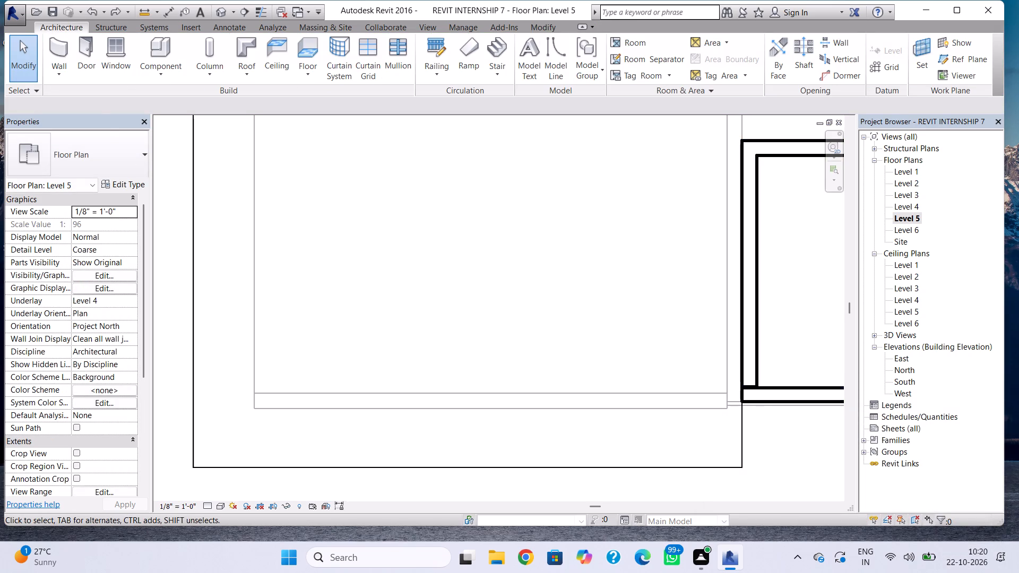
Draw a 4' high Generic 8" wall on Level 5, running west from one wall thickness north of the rooftop room's southwest corner.
drag(59, 49, 63, 55)
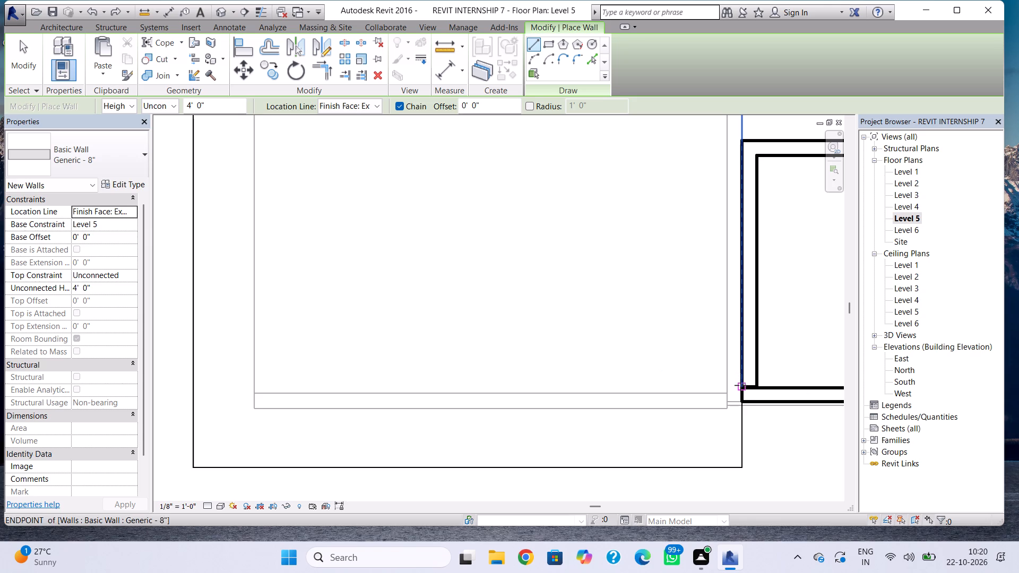
click(740, 385)
click(433, 391)
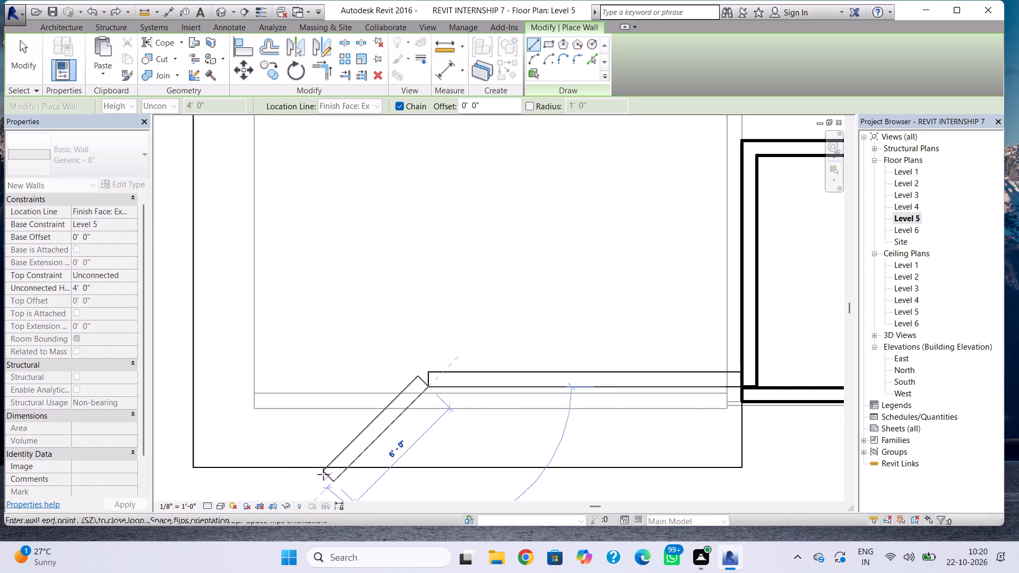
key(Escape)
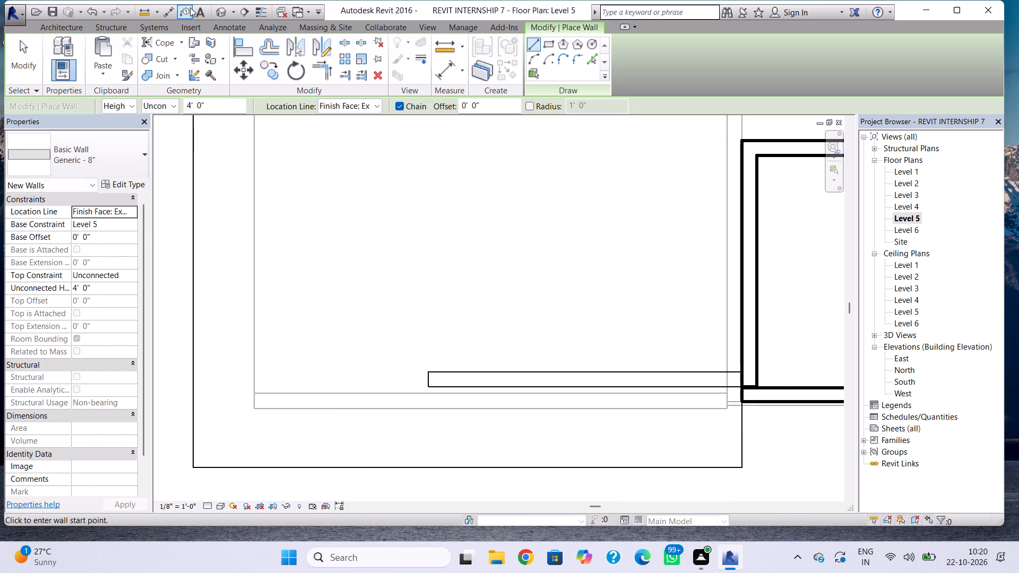
click(215, 10)
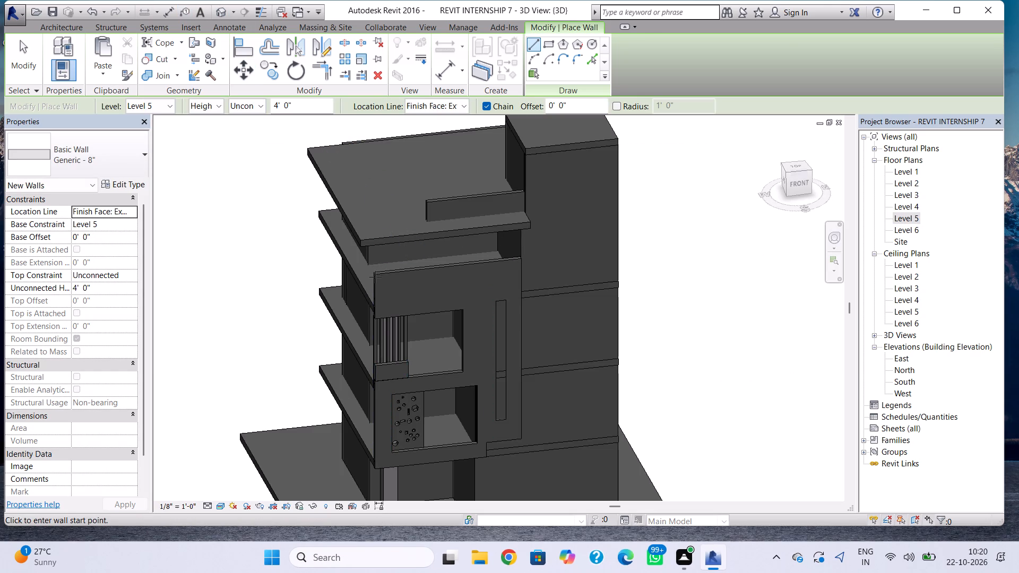
shift+right_drag(377, 282, 518, 267)
shift+right_drag(531, 269, 446, 296)
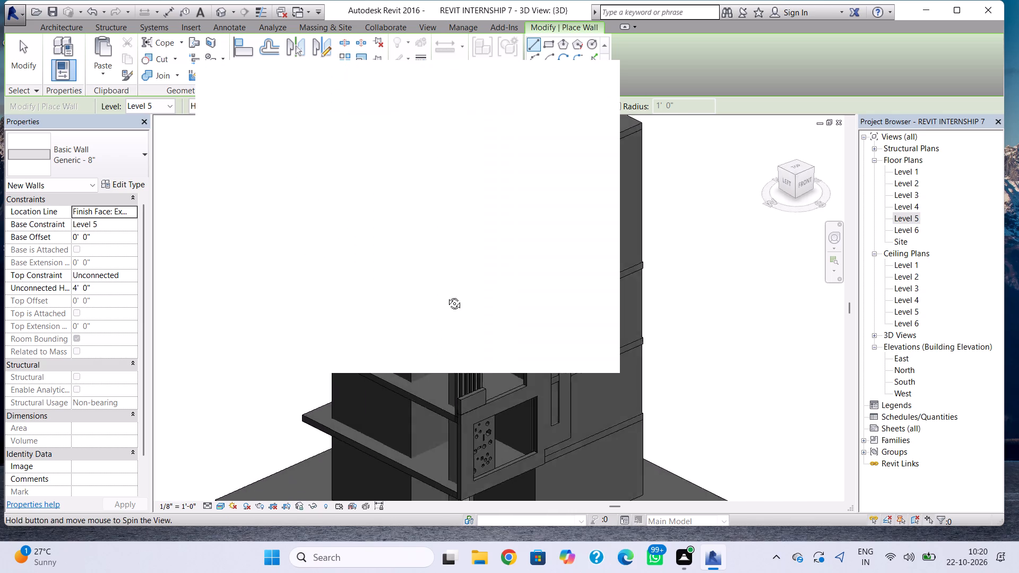
shift+right_drag(446, 296, 426, 302)
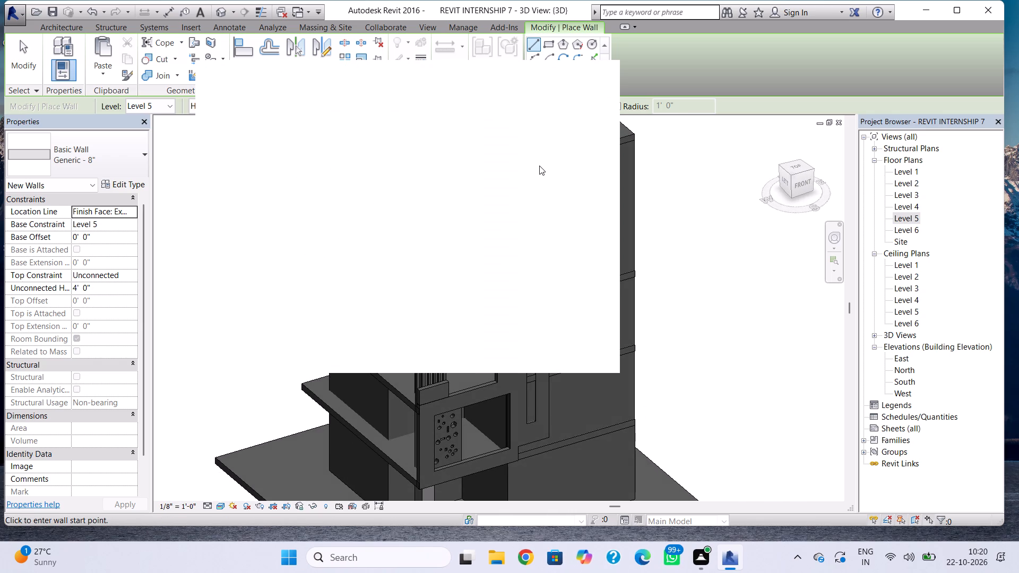
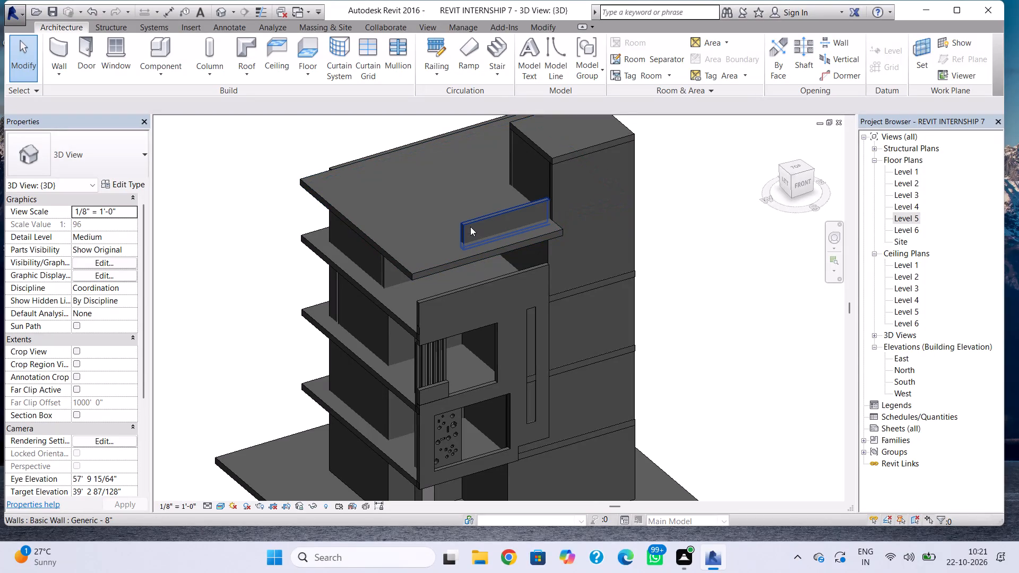
Raise the base of the low Generic 8" rooftop wall to a base offset of about 8", keeping its top in place.
click(468, 224)
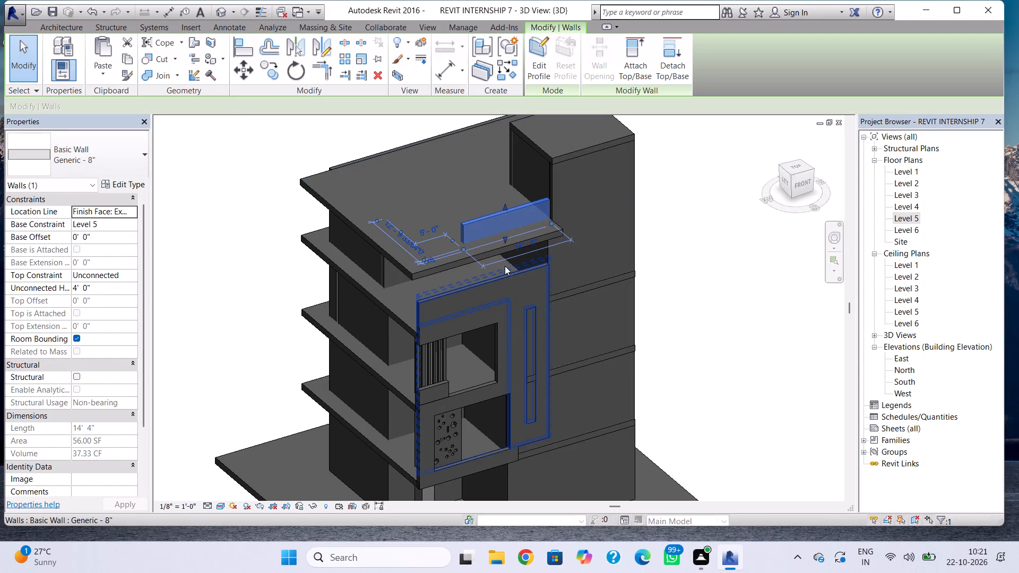
drag(504, 239, 504, 232)
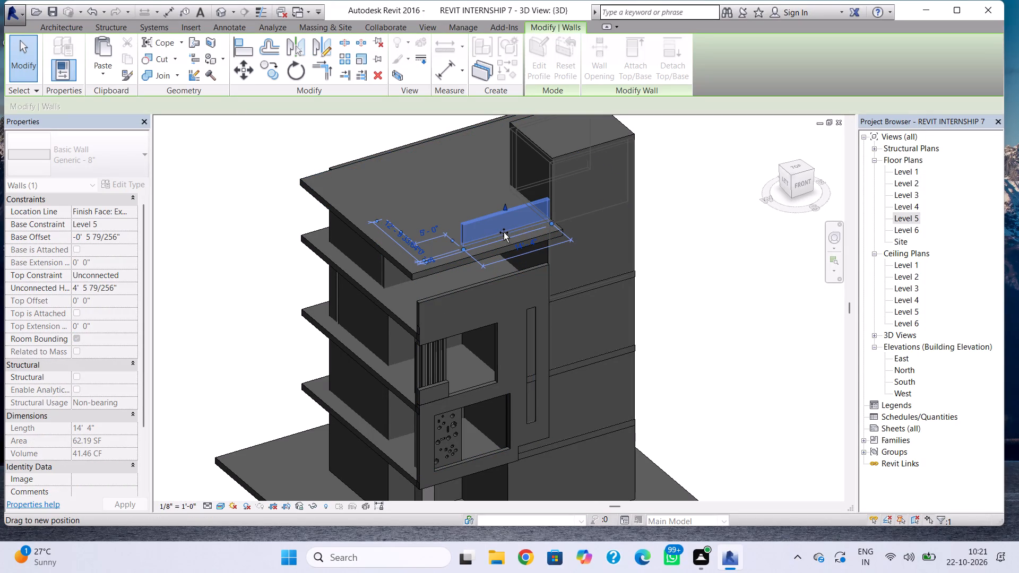
drag(504, 232, 504, 232)
key(Escape)
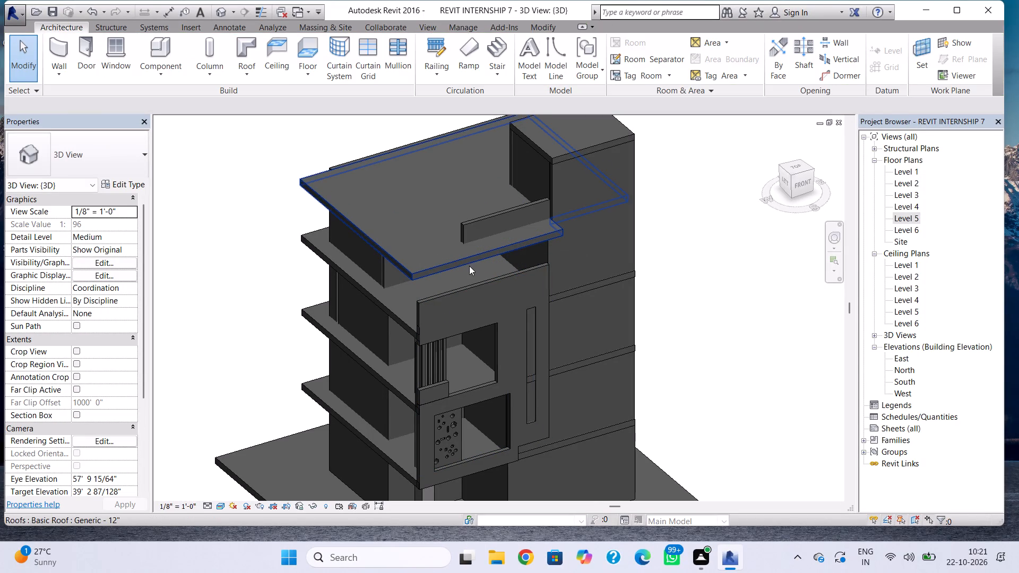
Nudge the low rooftop wall south until its outer face is flush with the rooftop room's south wall.
shift+right_drag(471, 266, 554, 256)
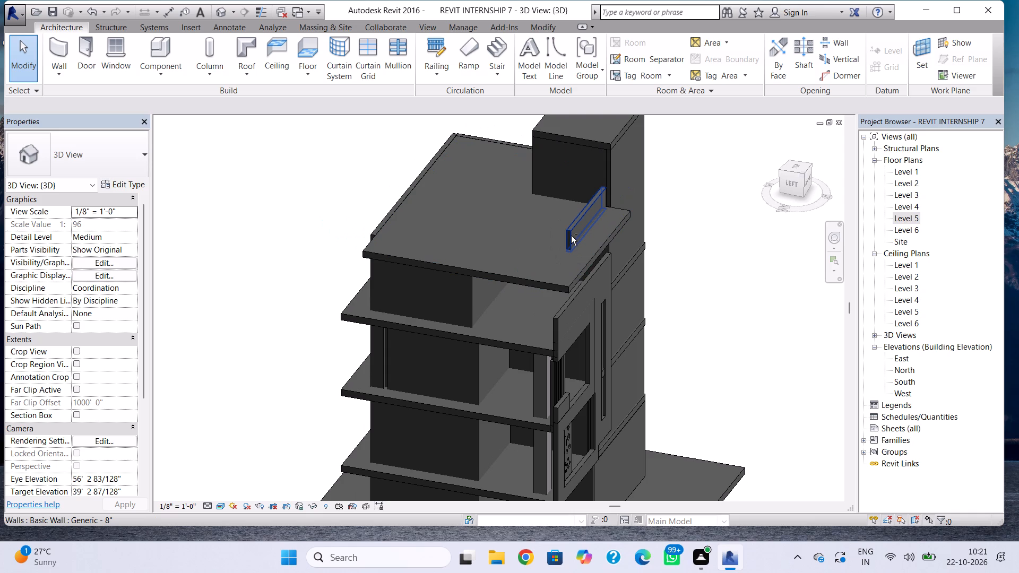
click(571, 236)
key(Right)
key(Right)
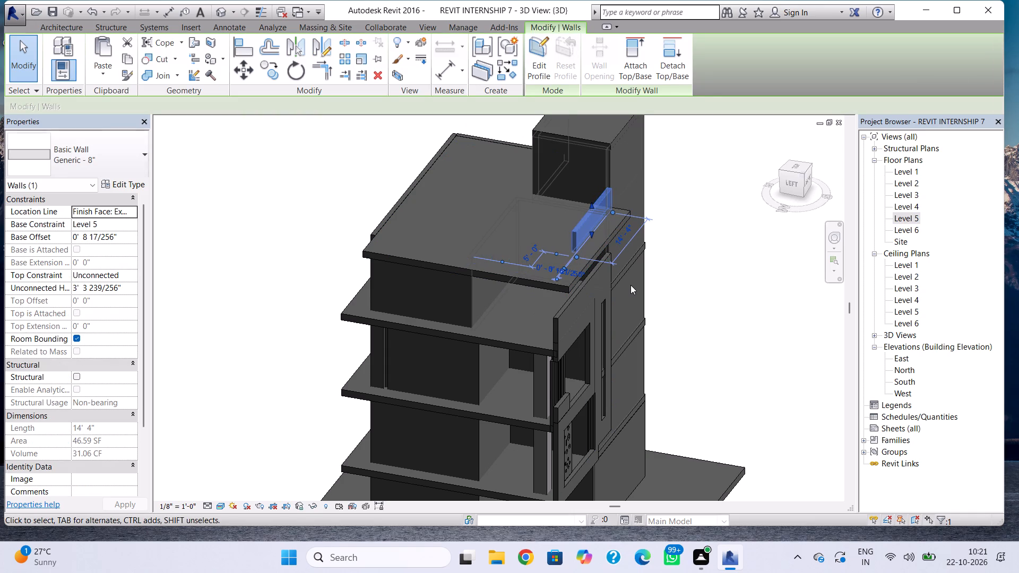
key(Left)
scroll(611, 216, up, 11)
key(Right)
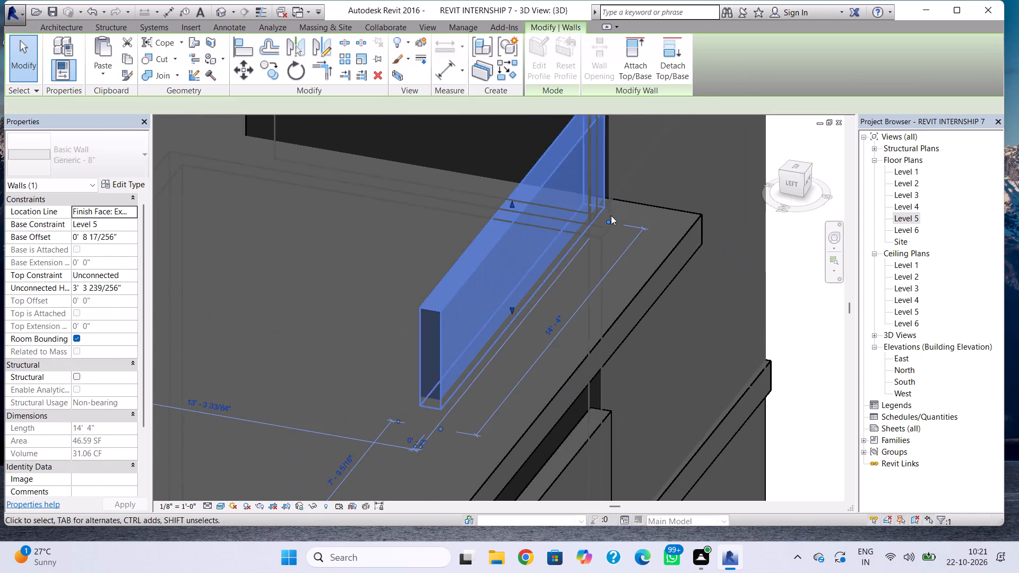
scroll(608, 203, up, 3)
middle_drag(607, 201, 583, 311)
scroll(586, 286, up, 2)
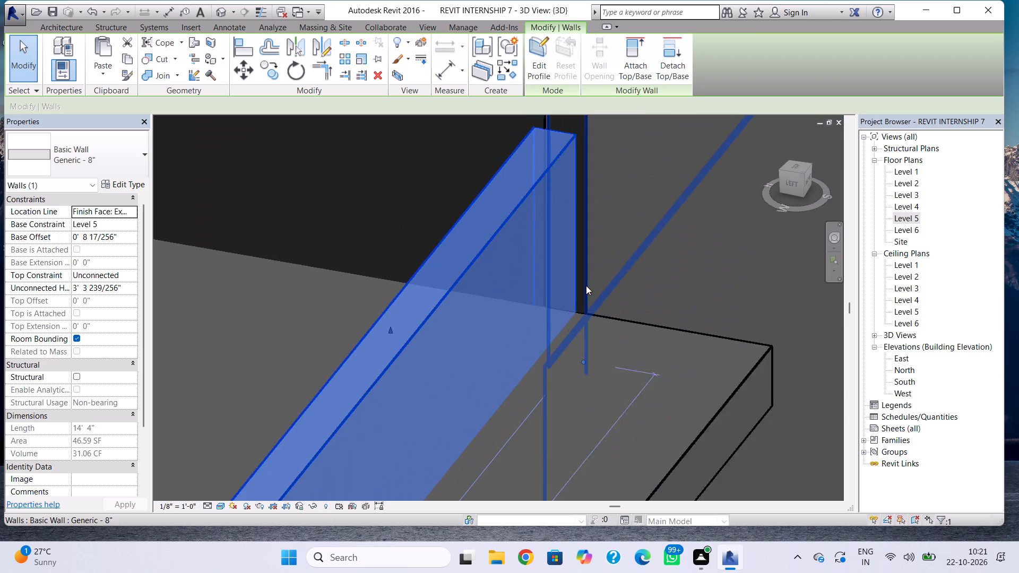
scroll(586, 285, up, 5)
key(Right)
key(Right)
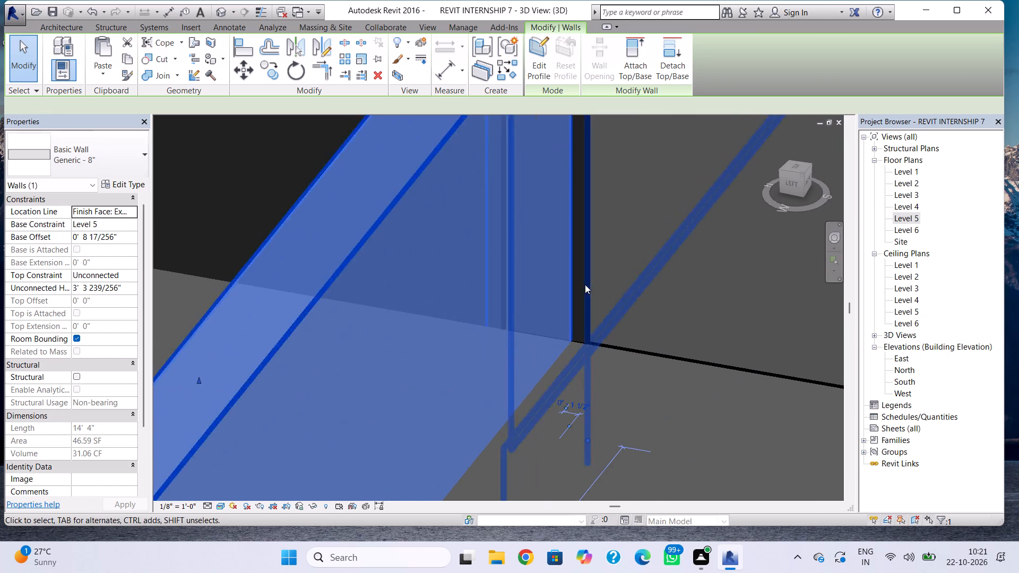
key(Right)
key(Right)
key(Right)
key(Right)
key(Right)
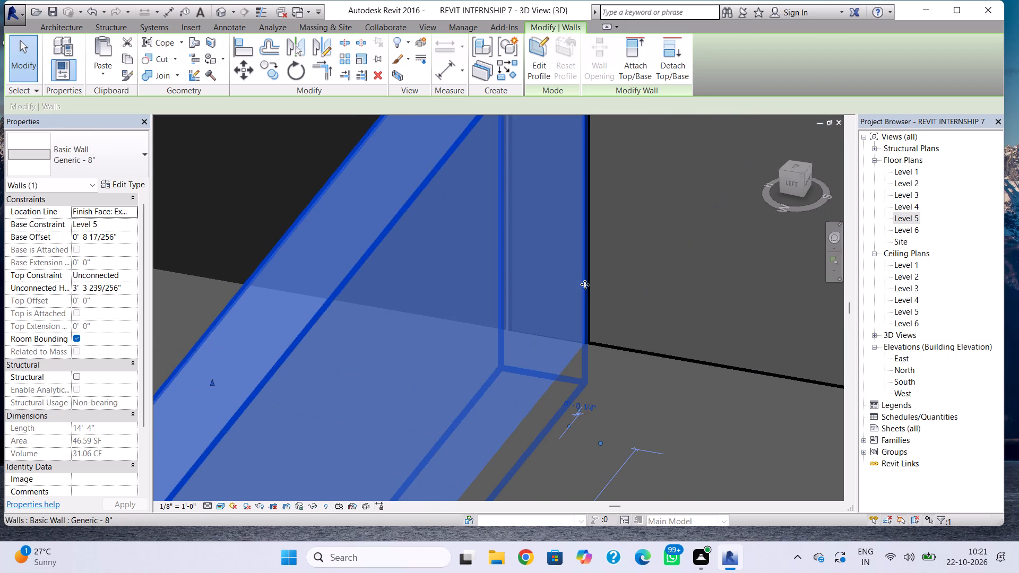
key(Right)
scroll(585, 284, up, 1)
key(Escape)
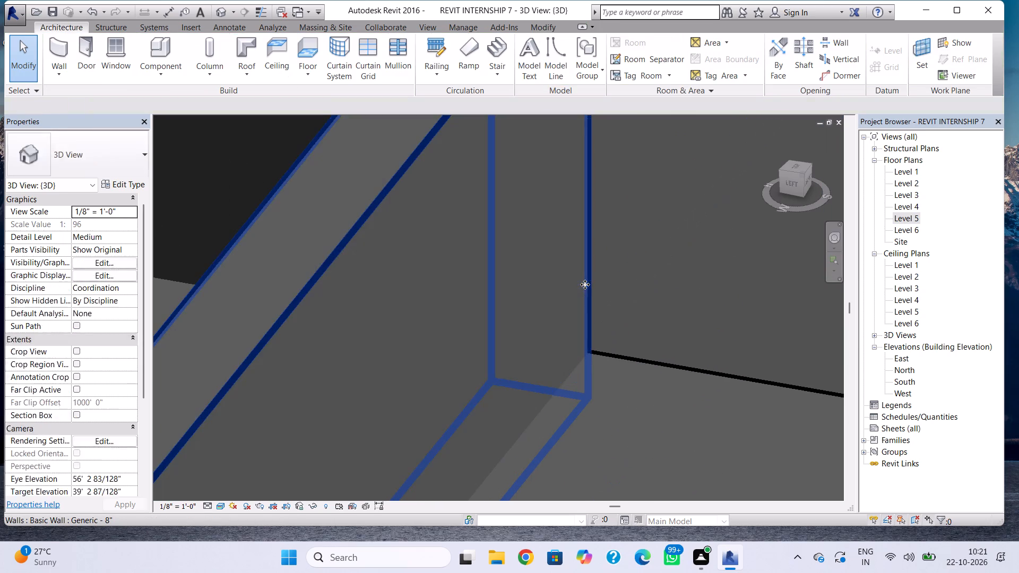
Examine the junction between the low rooftop wall and the rooftop room from the front and west sides.
scroll(581, 295, down, 4)
shift+right_drag(566, 319, 509, 341)
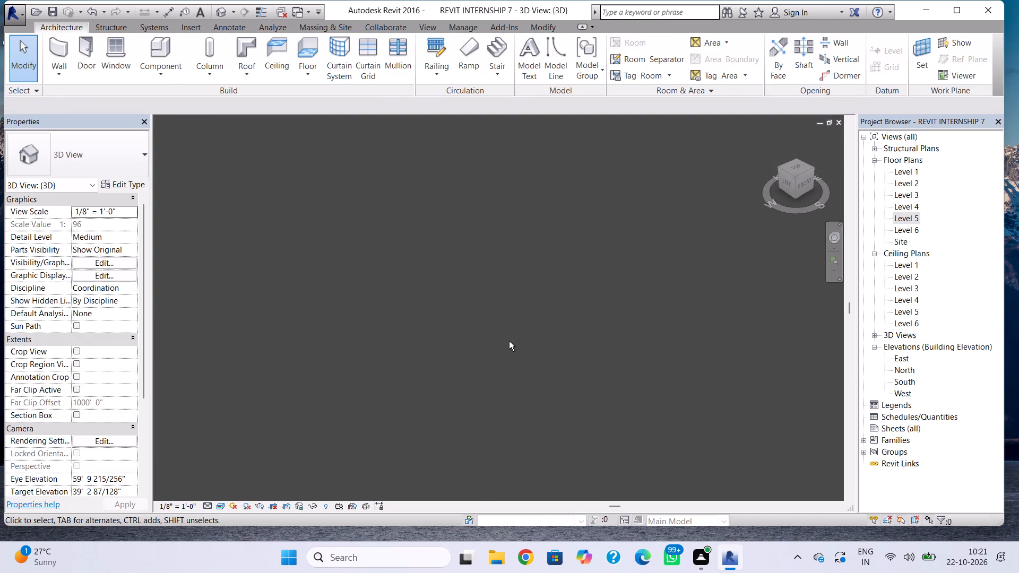
scroll(502, 343, down, 8)
right_drag(503, 341, 439, 356)
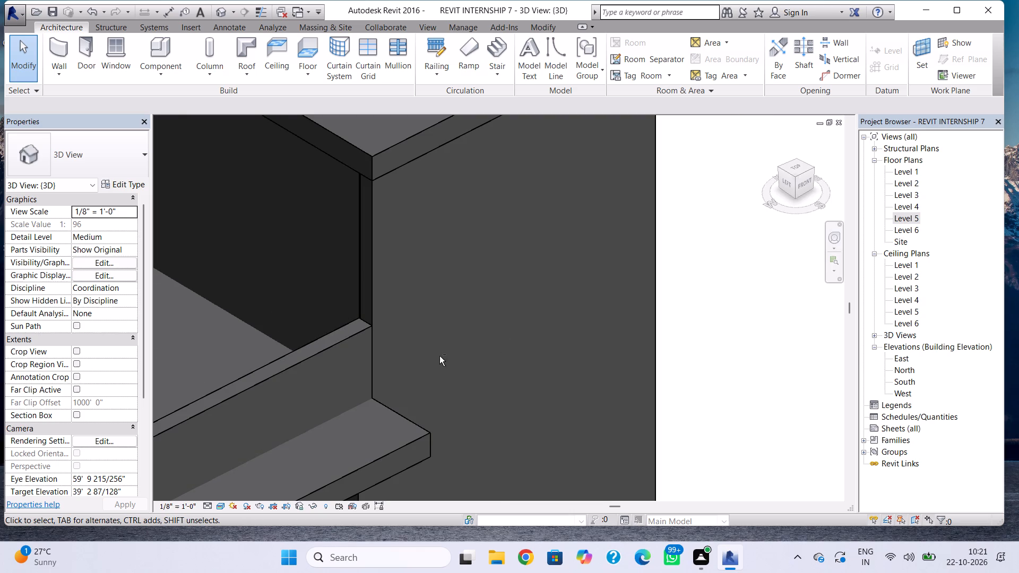
shift+right_drag(513, 344, 403, 357)
scroll(401, 351, down, 1)
middle_drag(421, 355, 820, 338)
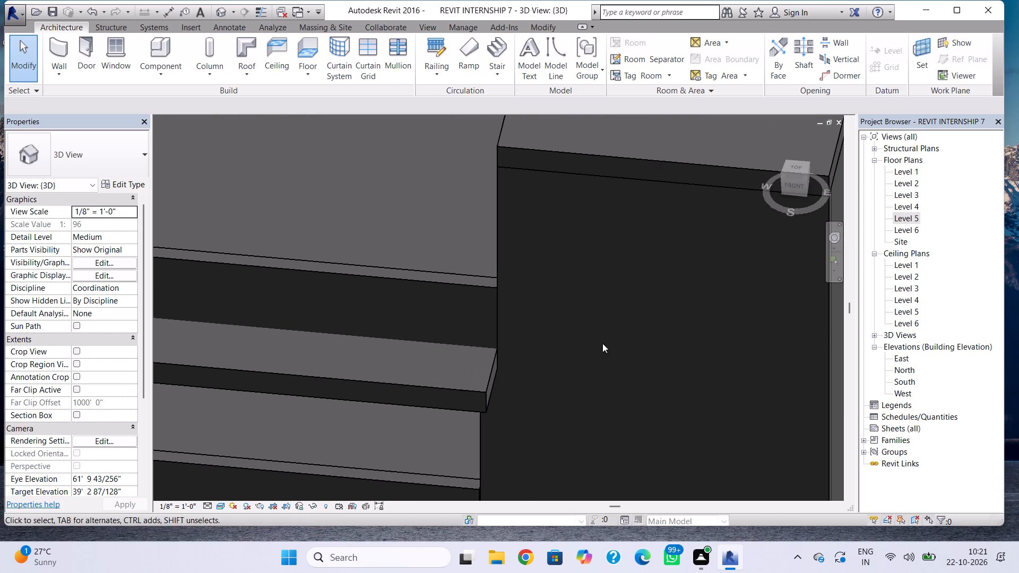
scroll(558, 344, down, 3)
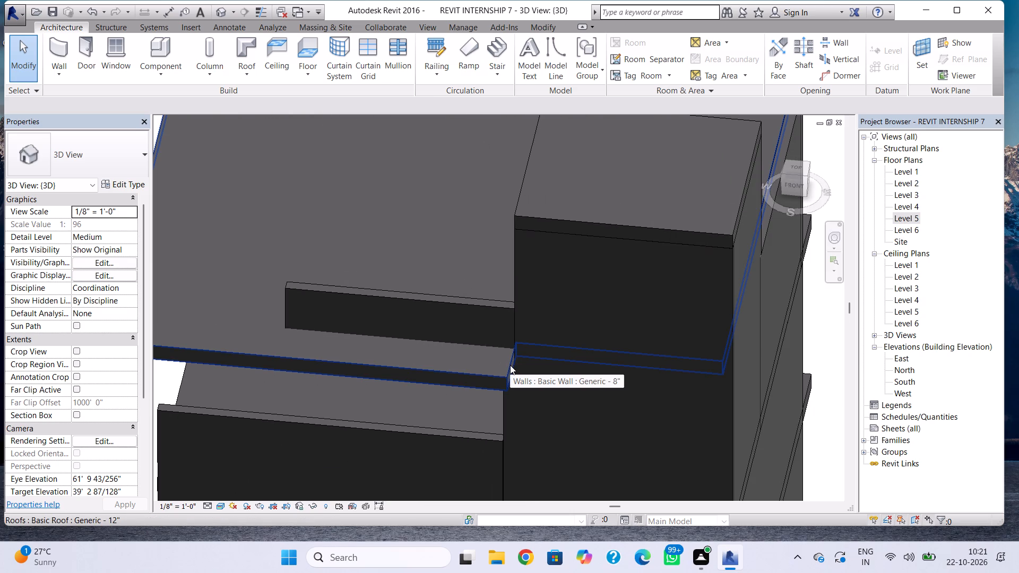
scroll(508, 330, up, 1)
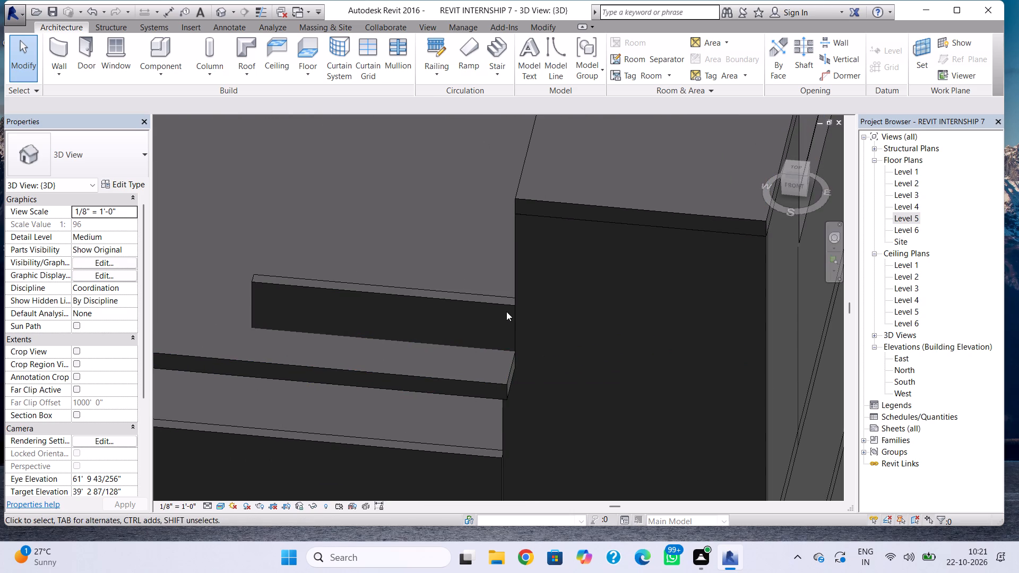
click(506, 311)
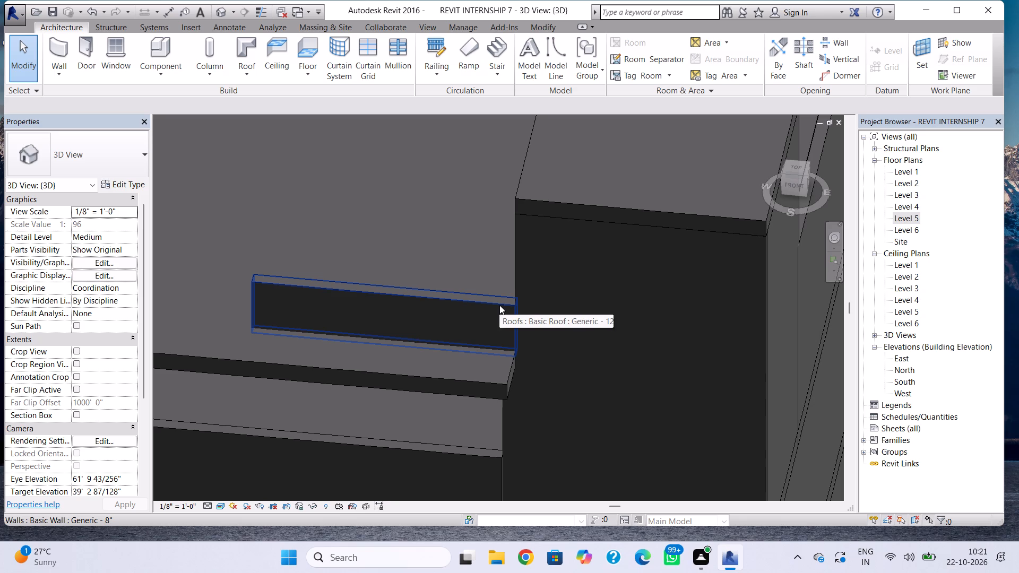
scroll(465, 327, up, 4)
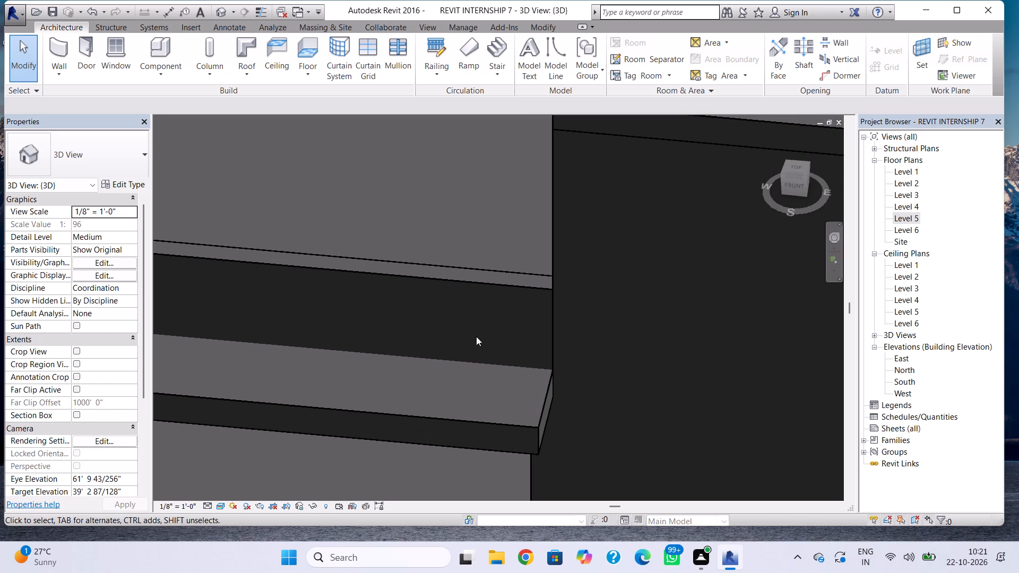
shift+right_drag(295, 372, 381, 357)
scroll(379, 355, down, 2)
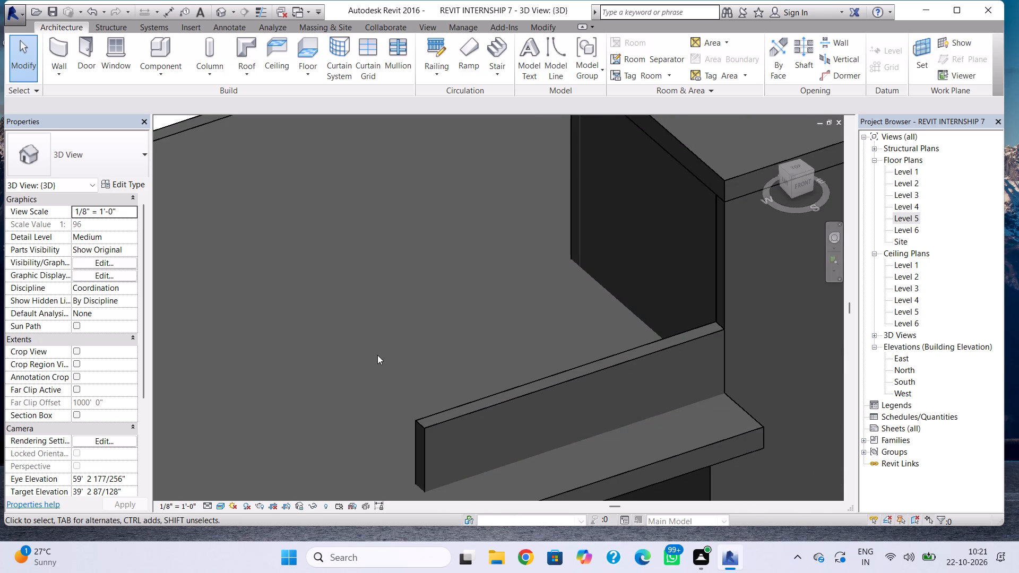
middle_drag(352, 307, 347, 293)
On the Level 5 plan, extend the low wall's west end to the thin roof edge line, making it about 22'-1" long.
click(419, 410)
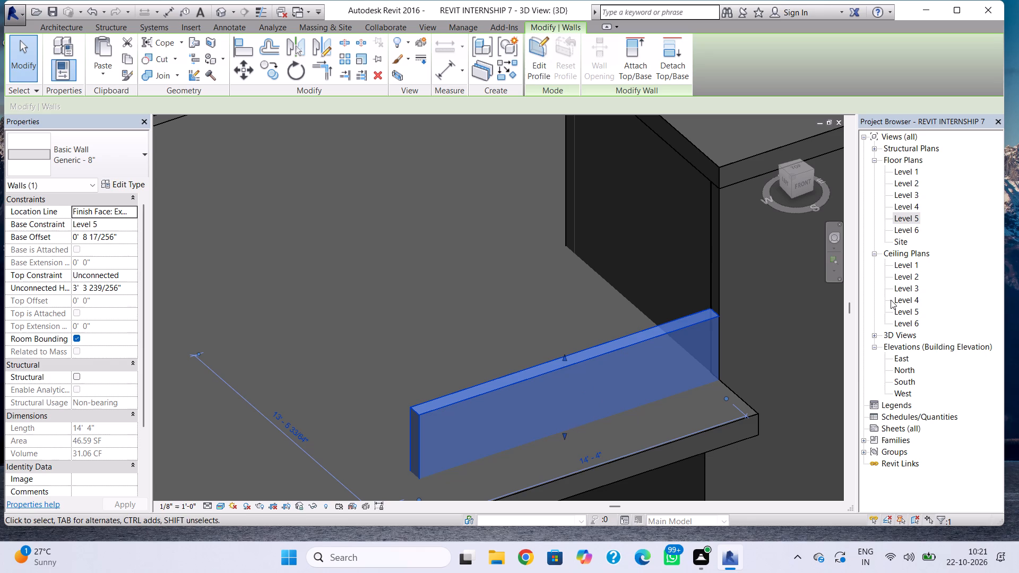
double_click(909, 220)
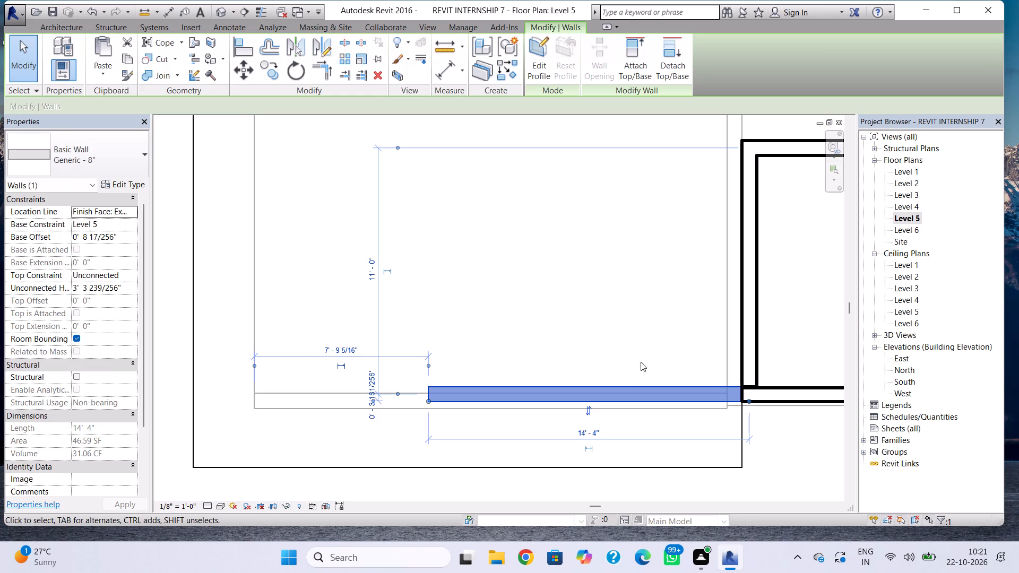
scroll(739, 410, up, 3)
click(737, 399)
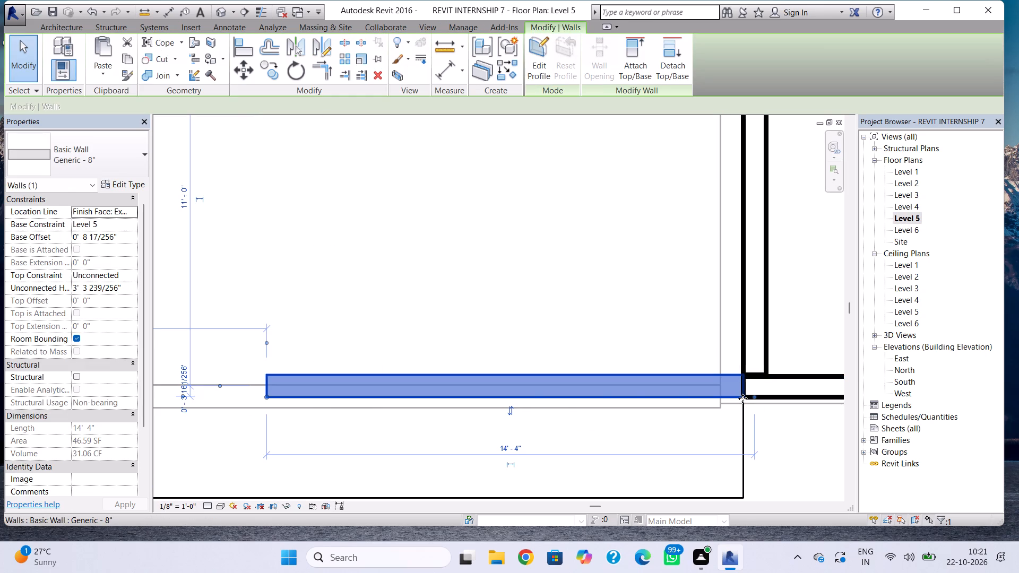
middle_drag(268, 410, 490, 392)
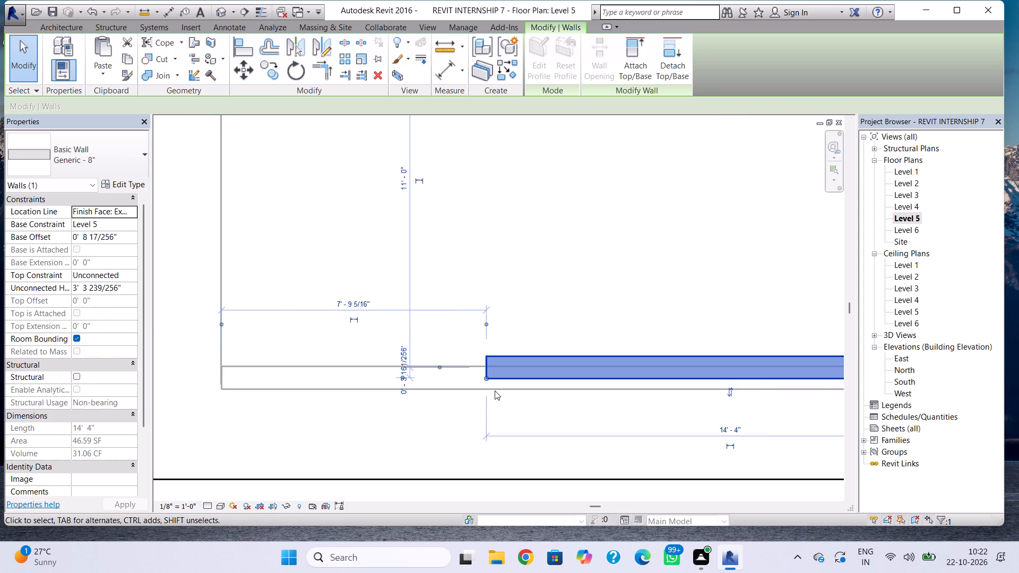
scroll(495, 390, down, 1)
drag(490, 379, 403, 385)
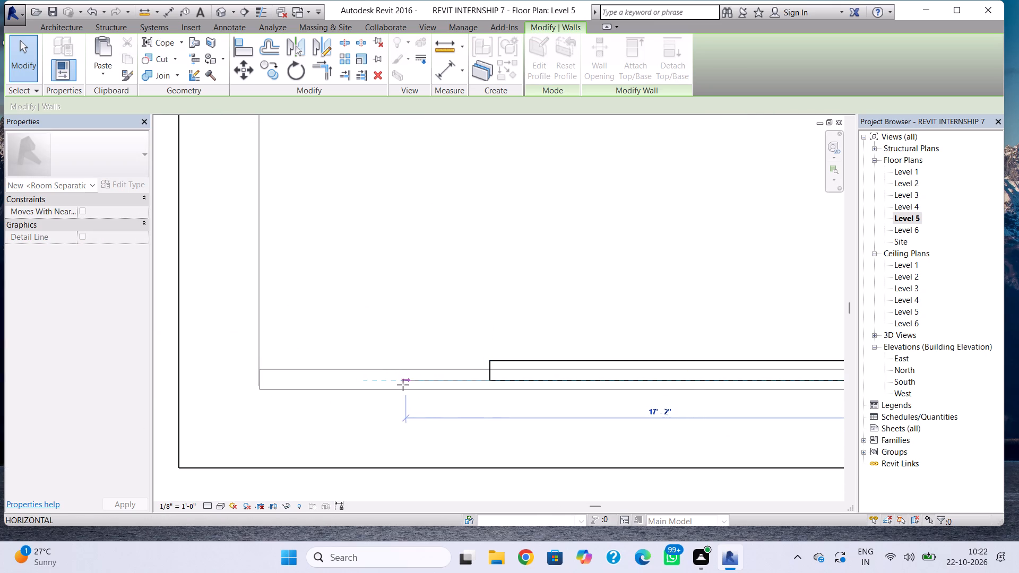
drag(403, 385, 261, 384)
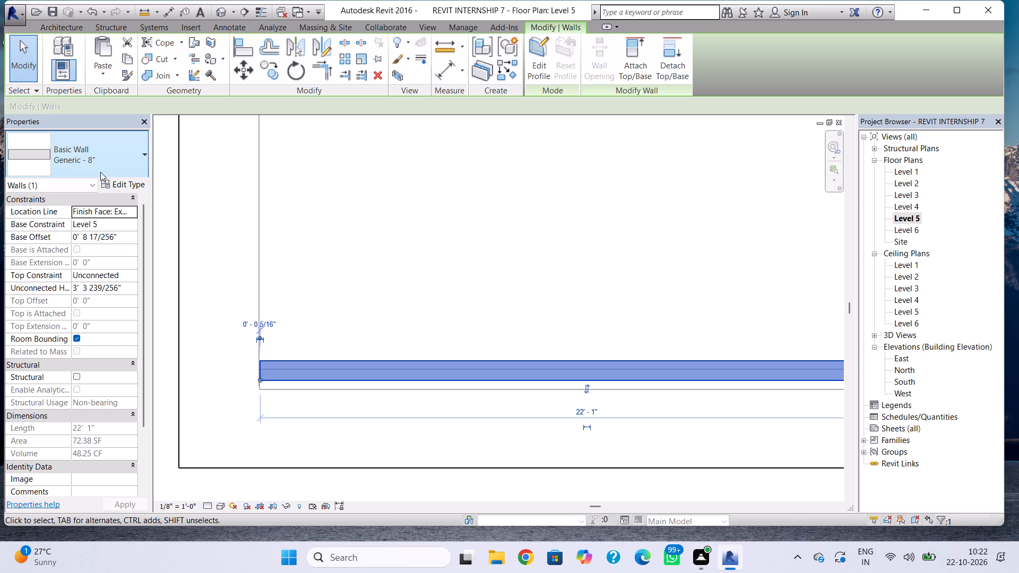
click(249, 298)
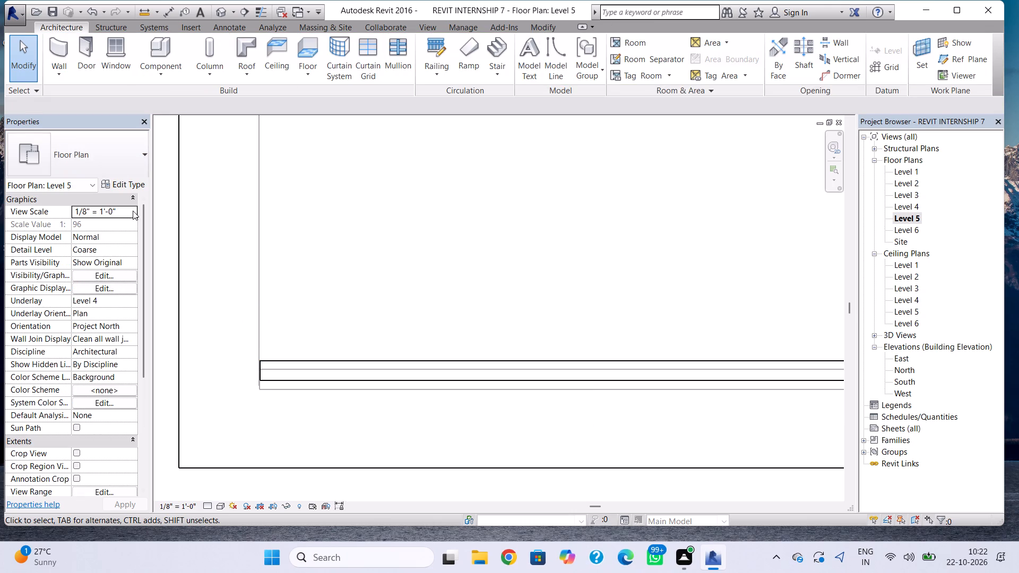
Draw a 4' high Generic 8" wall on Level 5, about 27'-1" north from the low wall's west end to the main roof's north edge.
click(67, 50)
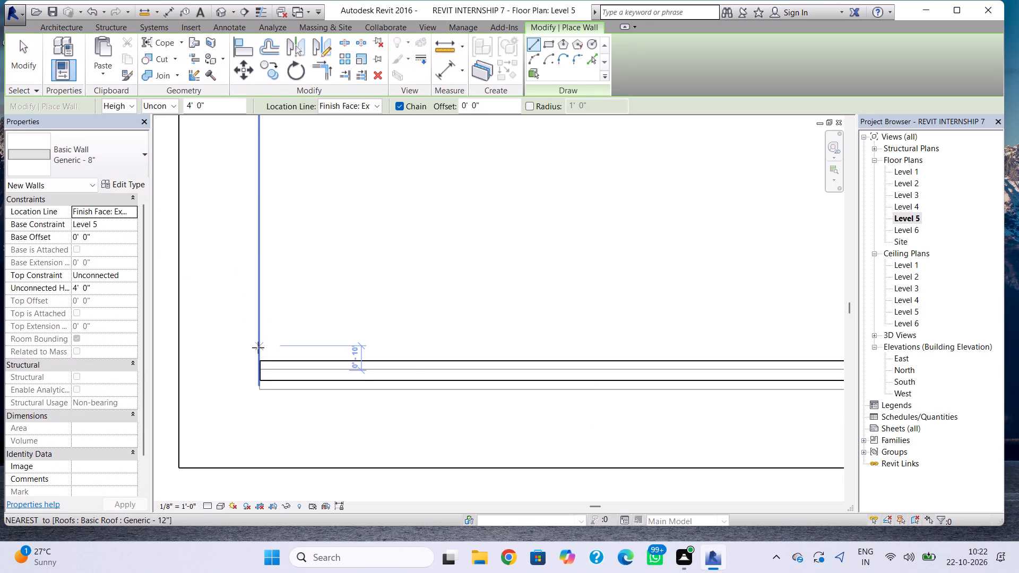
click(264, 357)
middle_drag(260, 220, 257, 258)
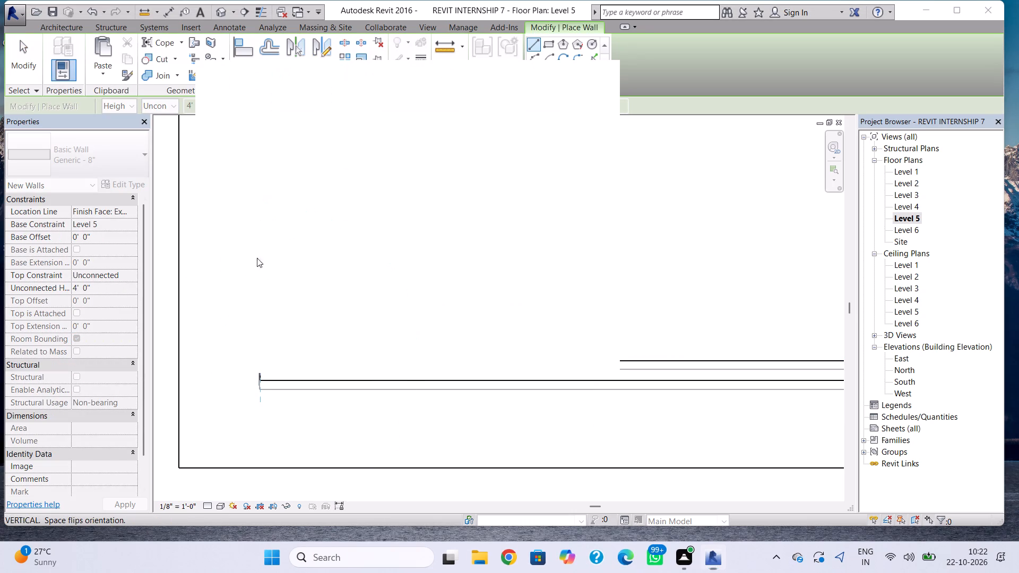
middle_drag(257, 258, 250, 411)
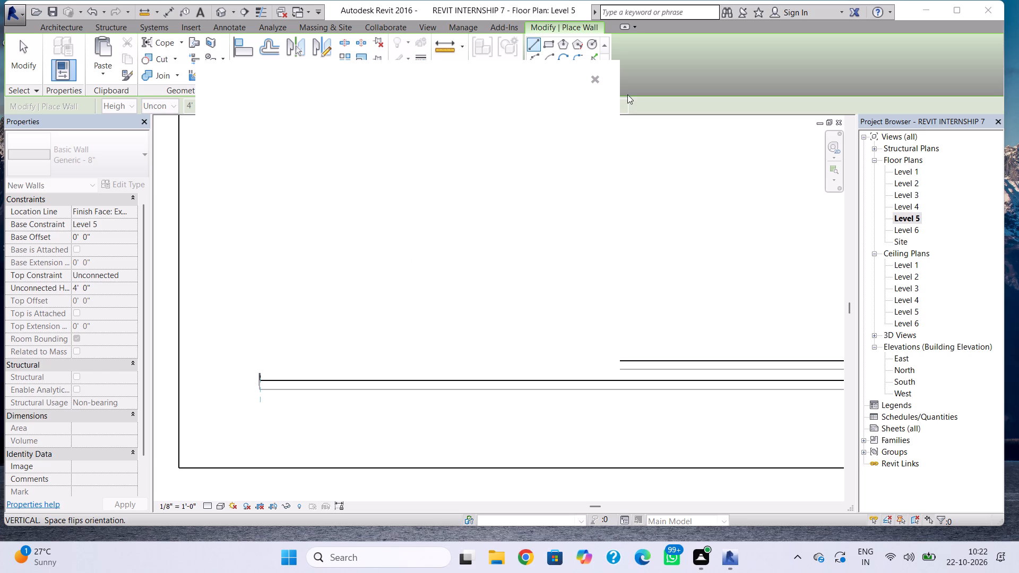
click(593, 79)
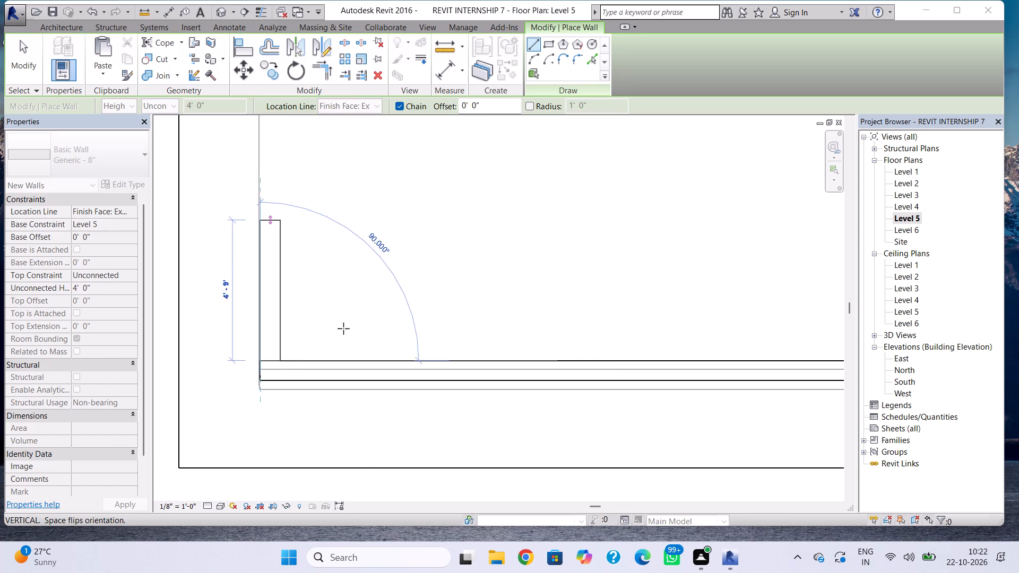
scroll(264, 227, down, 3)
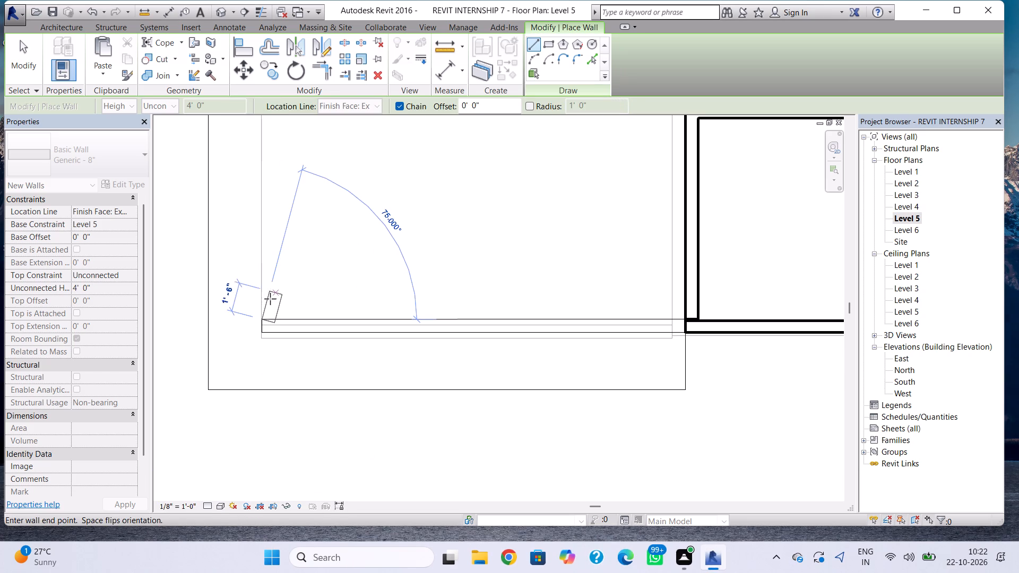
middle_drag(270, 309, 288, 476)
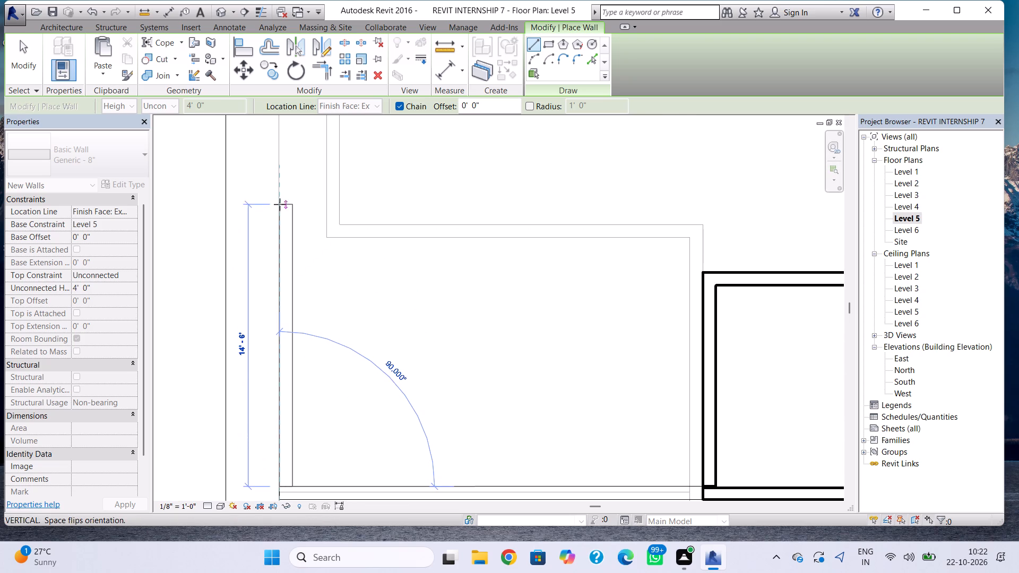
middle_drag(292, 227, 334, 371)
scroll(331, 334, down, 3)
middle_drag(331, 338, 330, 362)
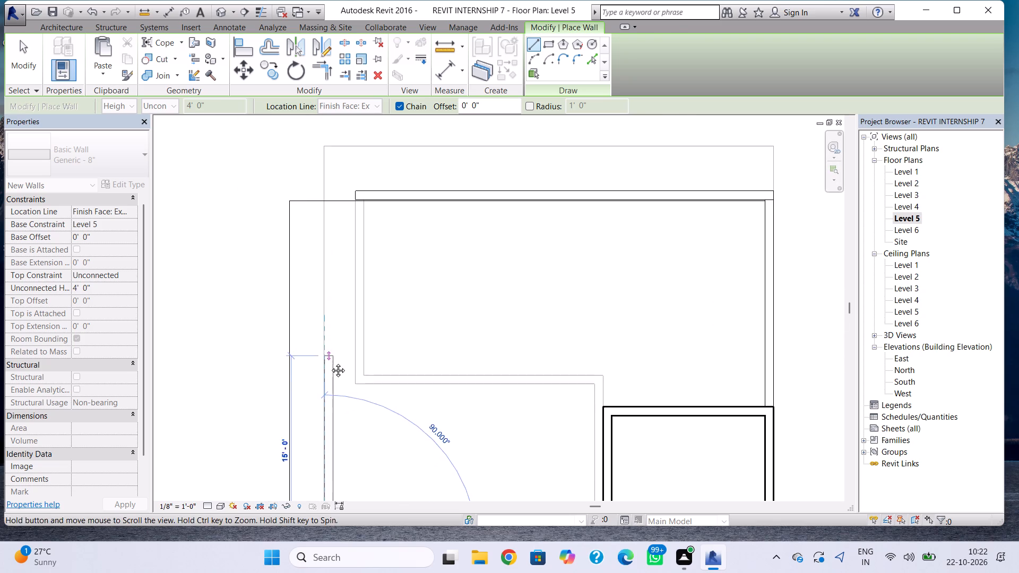
middle_drag(330, 362, 329, 378)
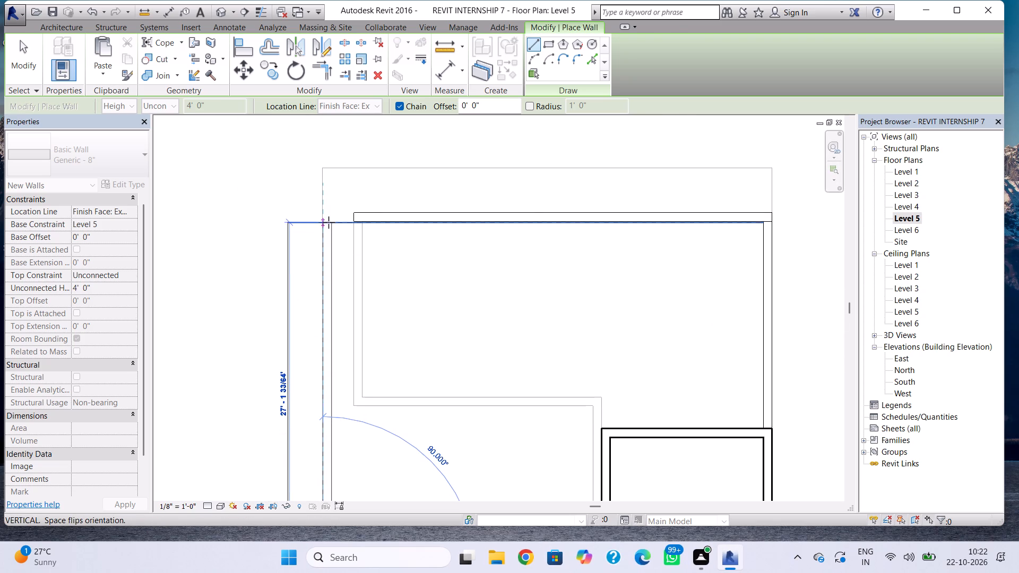
click(329, 222)
key(Escape)
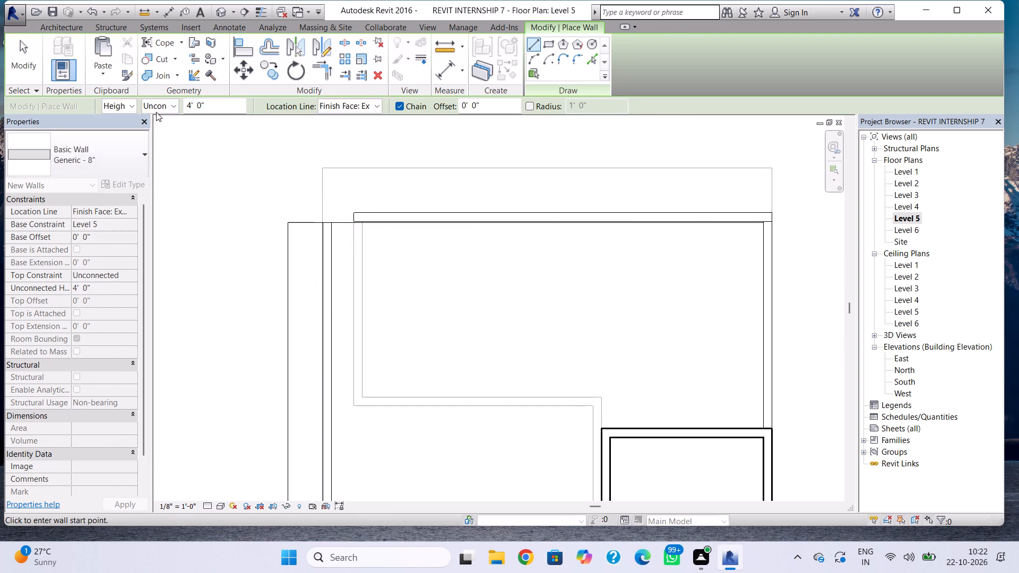
Examine the new low rooftop walls and the rooftop room in the 3D view from the front and side.
click(221, 12)
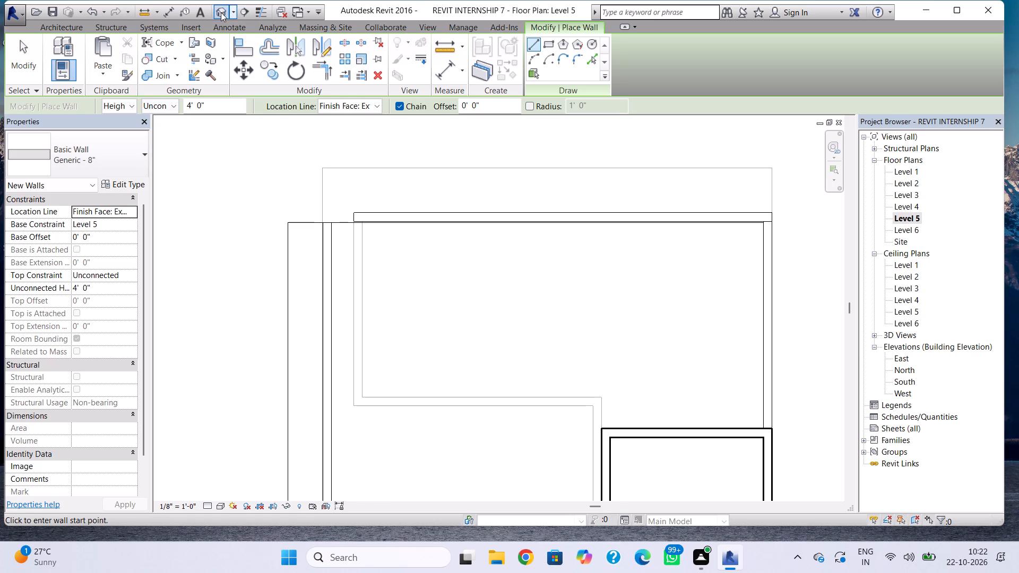
shift+right_drag(471, 415, 439, 310)
scroll(448, 355, down, 4)
scroll(545, 405, down, 3)
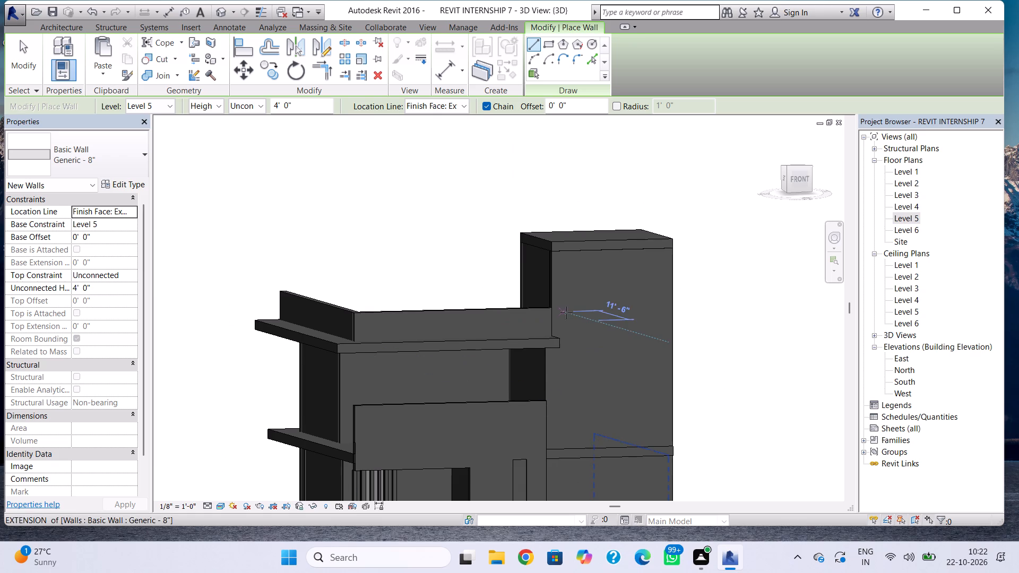
scroll(531, 392, down, 1)
shift+right_drag(533, 402, 478, 410)
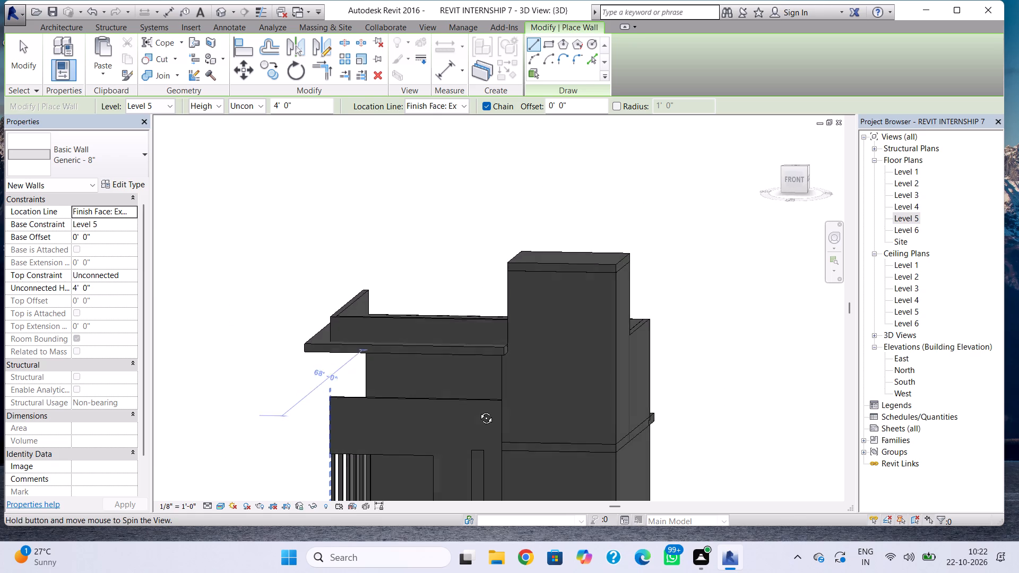
shift+right_drag(478, 410, 529, 441)
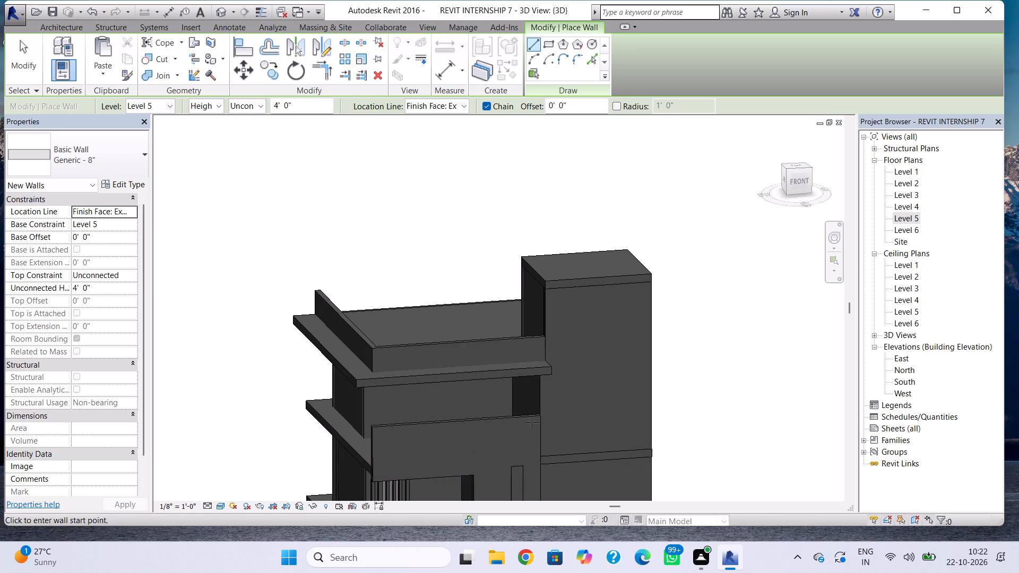
key(Escape)
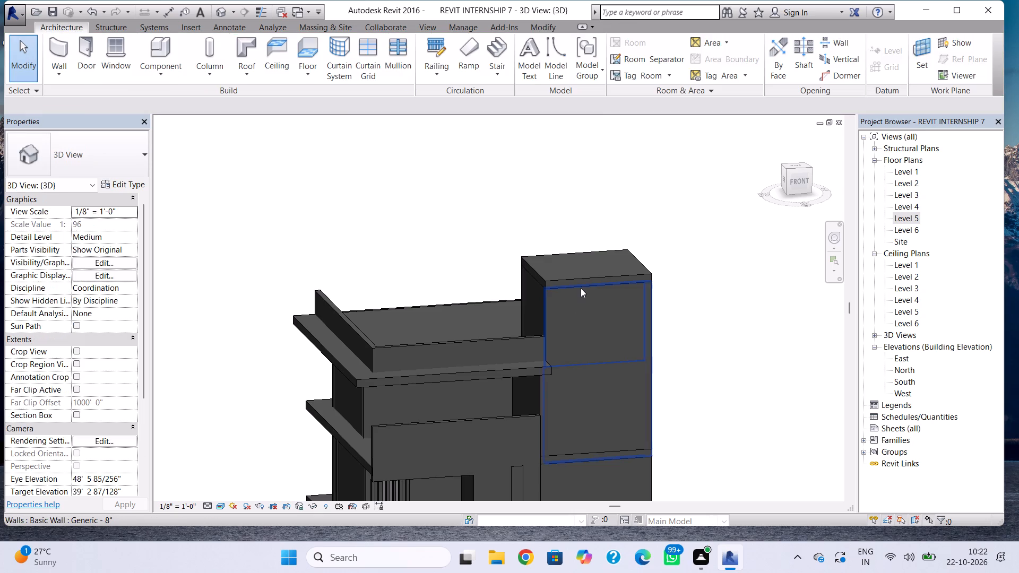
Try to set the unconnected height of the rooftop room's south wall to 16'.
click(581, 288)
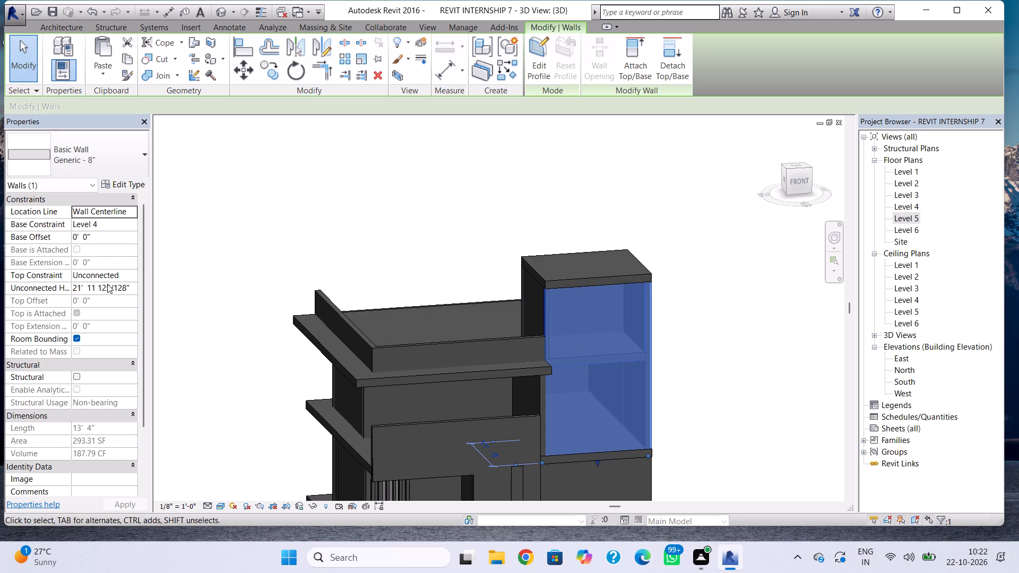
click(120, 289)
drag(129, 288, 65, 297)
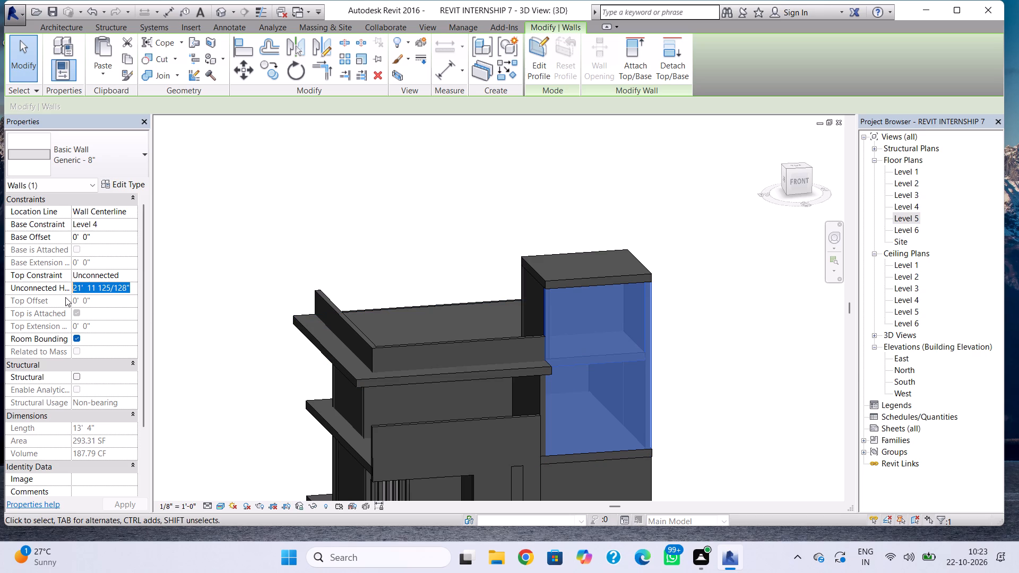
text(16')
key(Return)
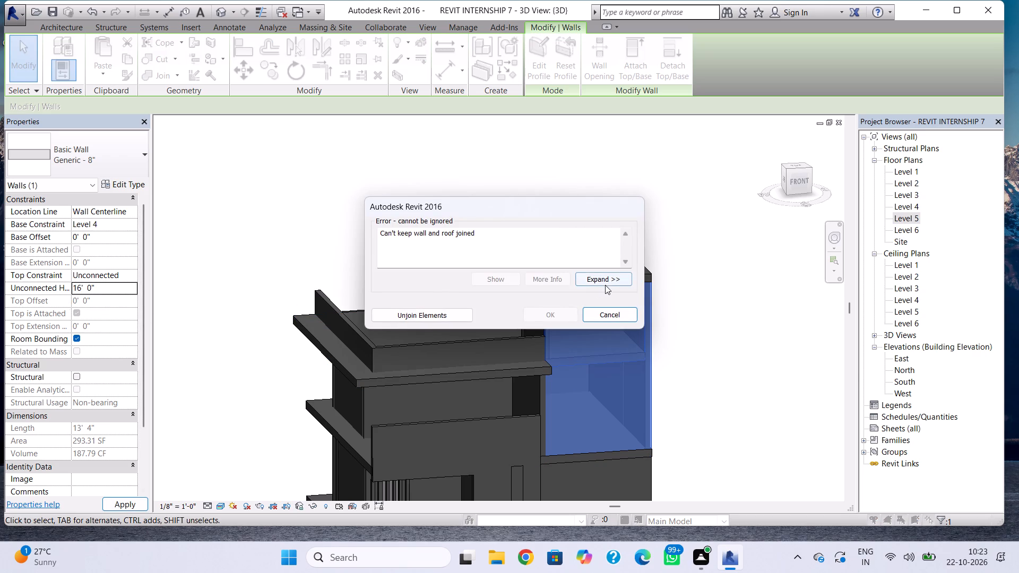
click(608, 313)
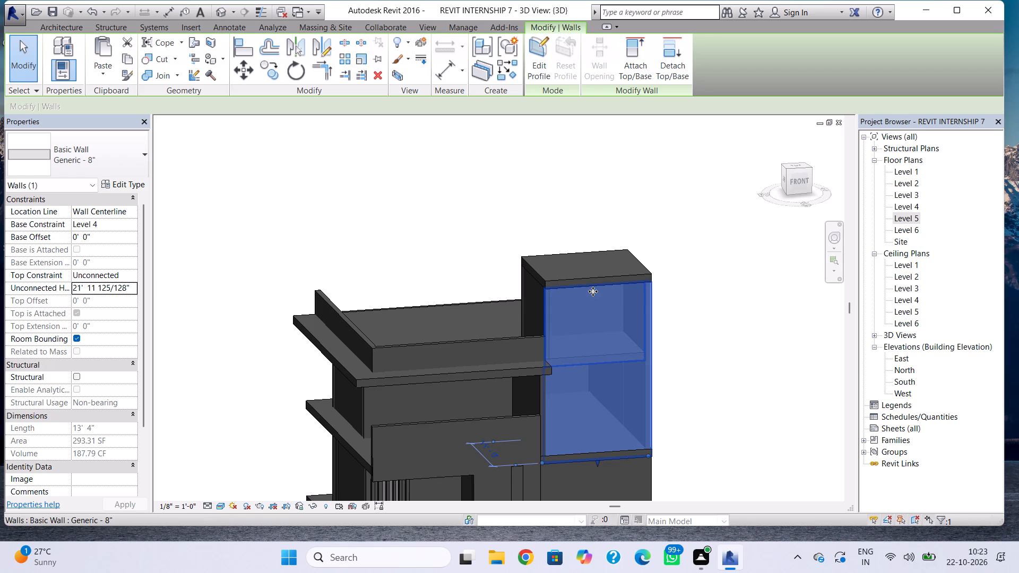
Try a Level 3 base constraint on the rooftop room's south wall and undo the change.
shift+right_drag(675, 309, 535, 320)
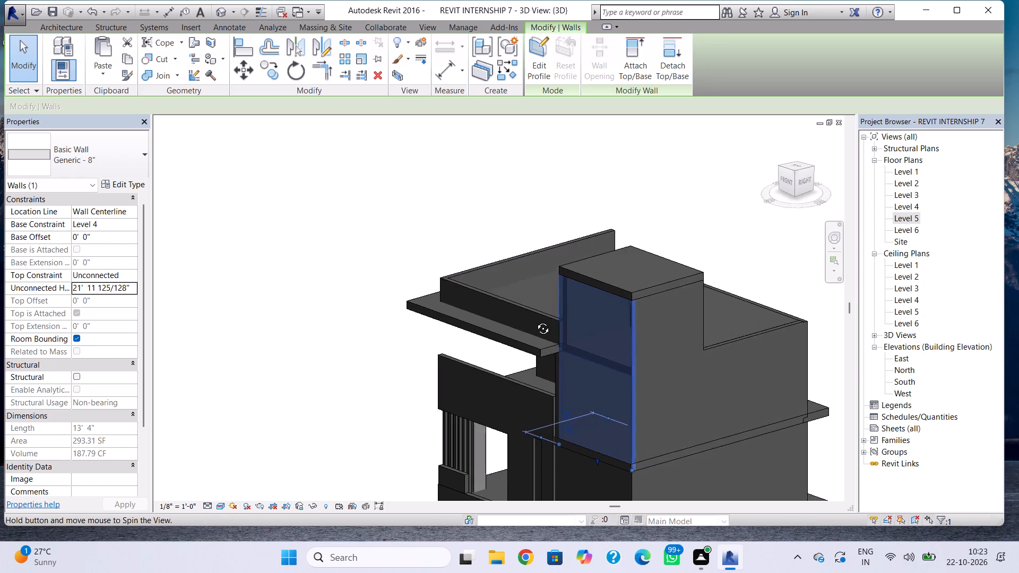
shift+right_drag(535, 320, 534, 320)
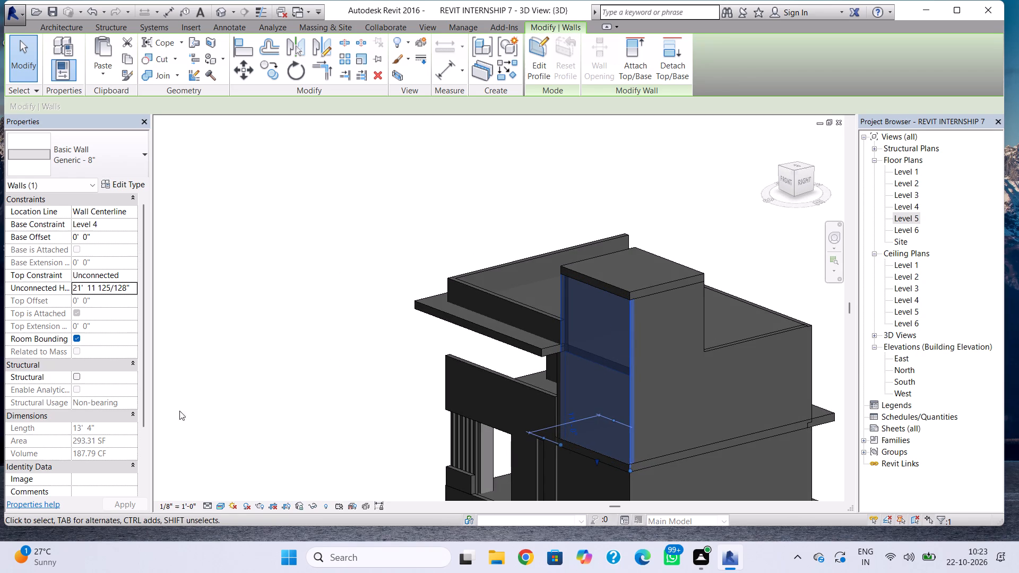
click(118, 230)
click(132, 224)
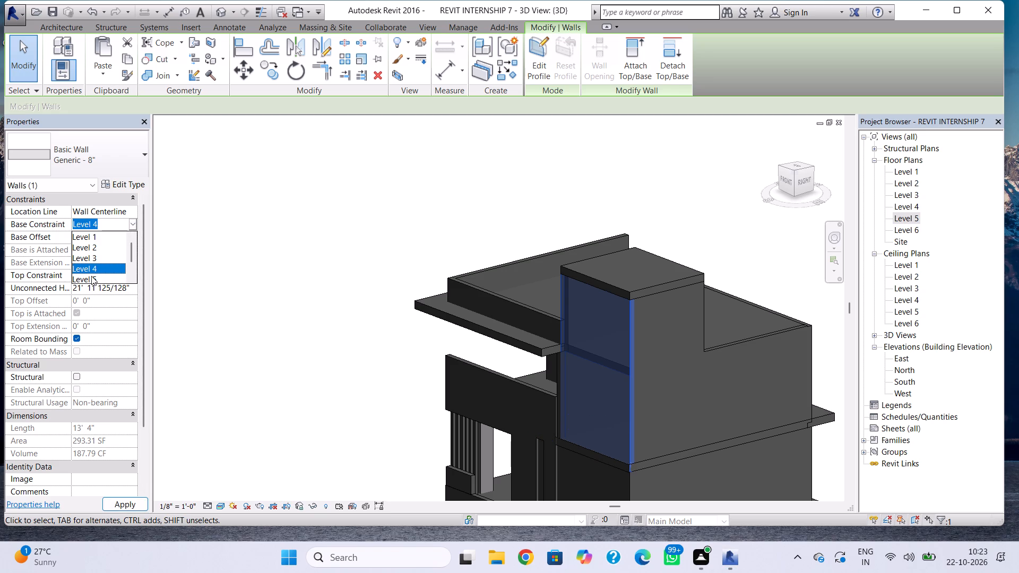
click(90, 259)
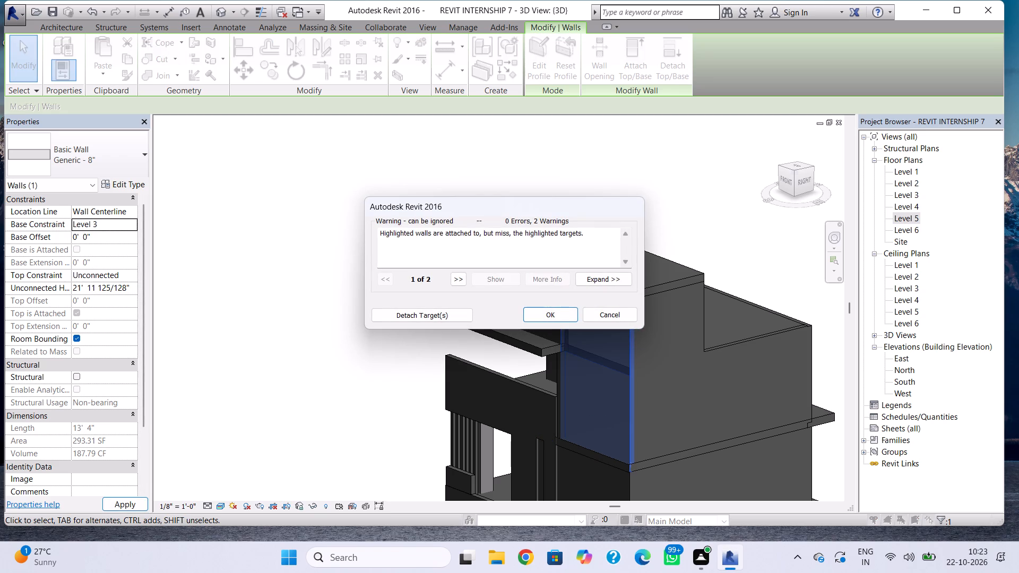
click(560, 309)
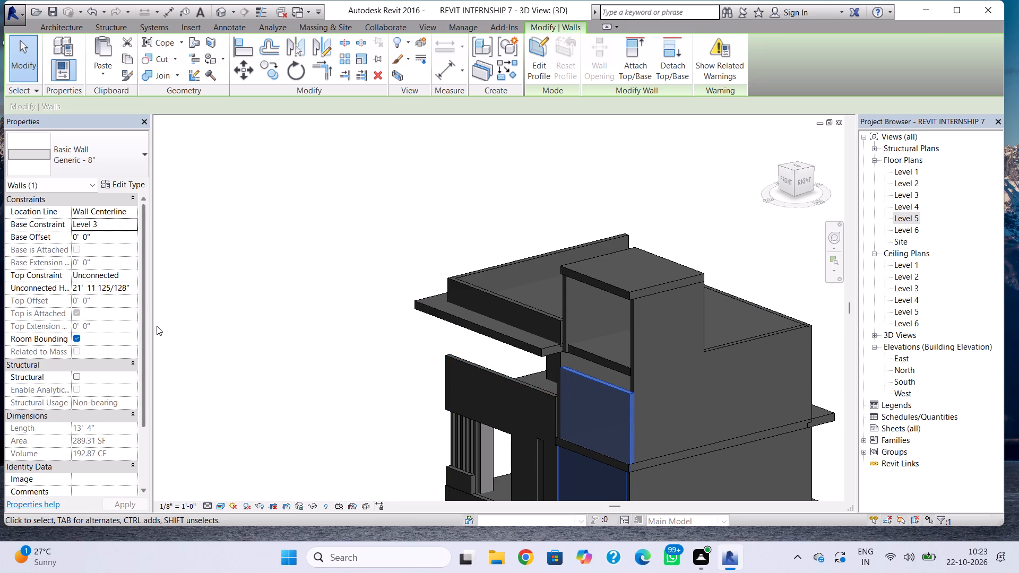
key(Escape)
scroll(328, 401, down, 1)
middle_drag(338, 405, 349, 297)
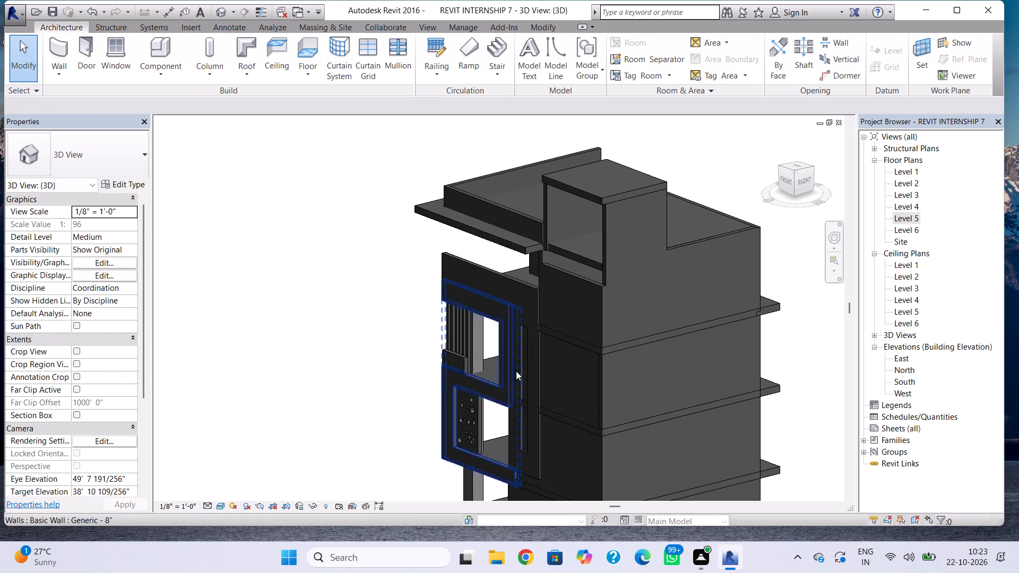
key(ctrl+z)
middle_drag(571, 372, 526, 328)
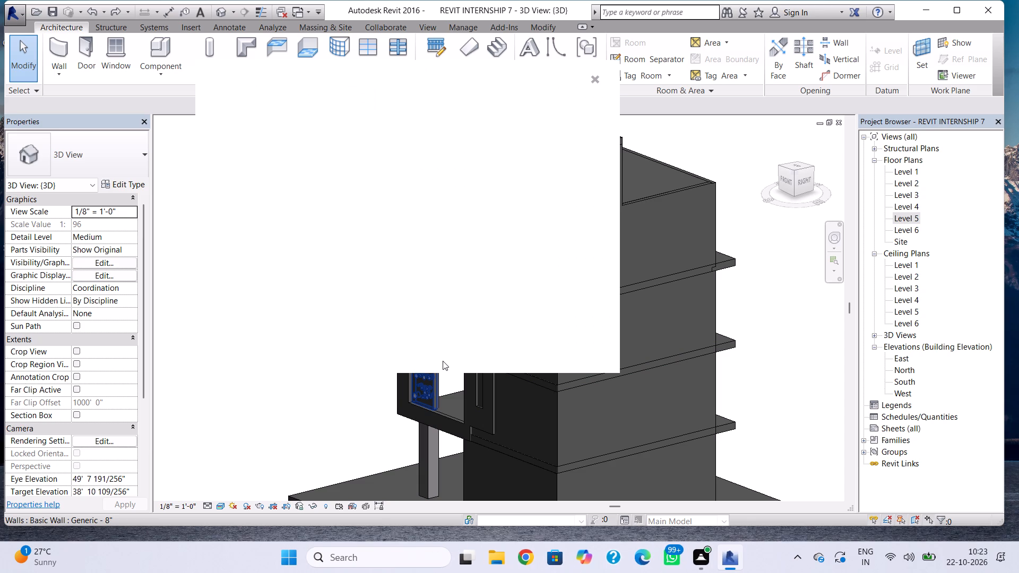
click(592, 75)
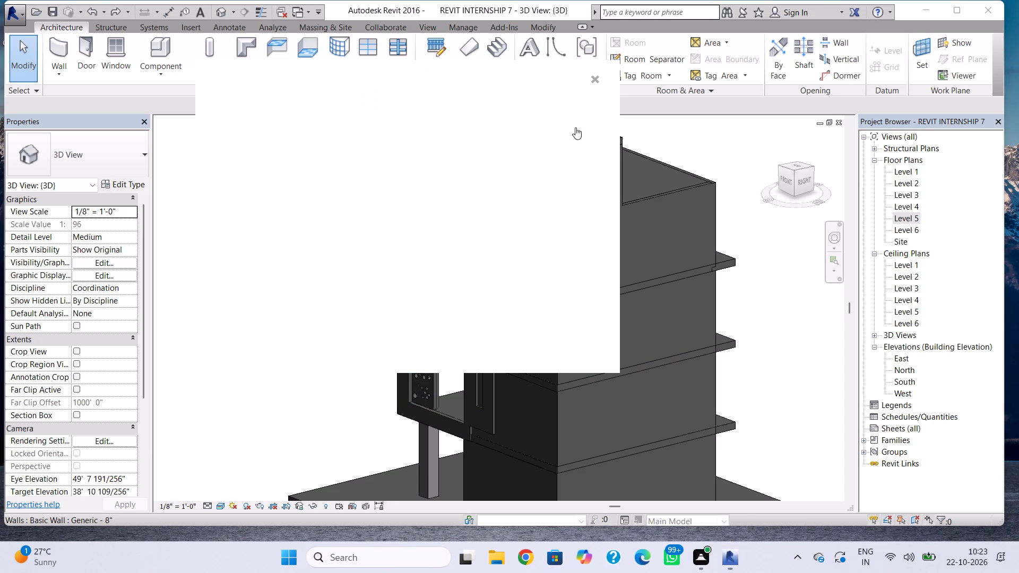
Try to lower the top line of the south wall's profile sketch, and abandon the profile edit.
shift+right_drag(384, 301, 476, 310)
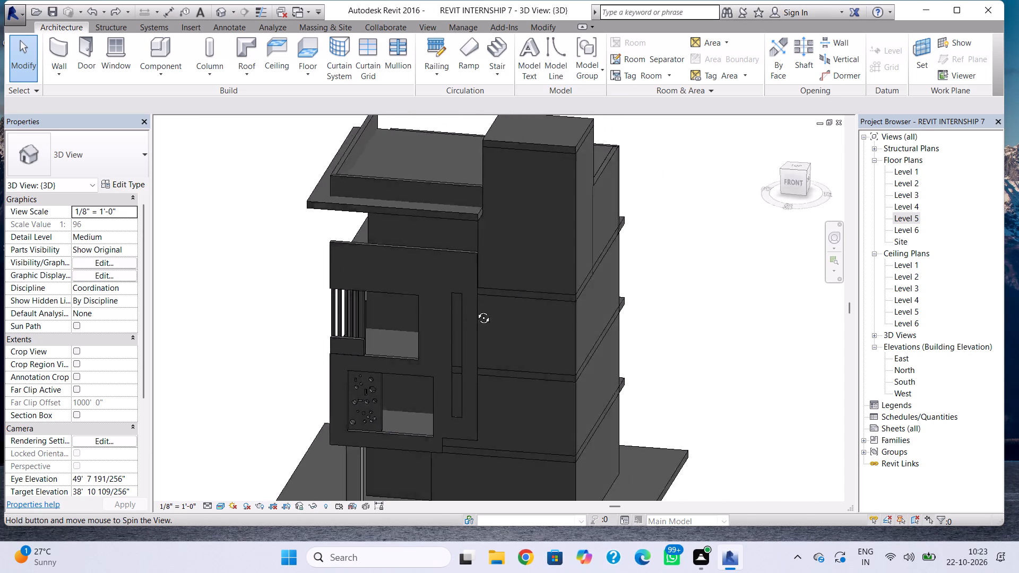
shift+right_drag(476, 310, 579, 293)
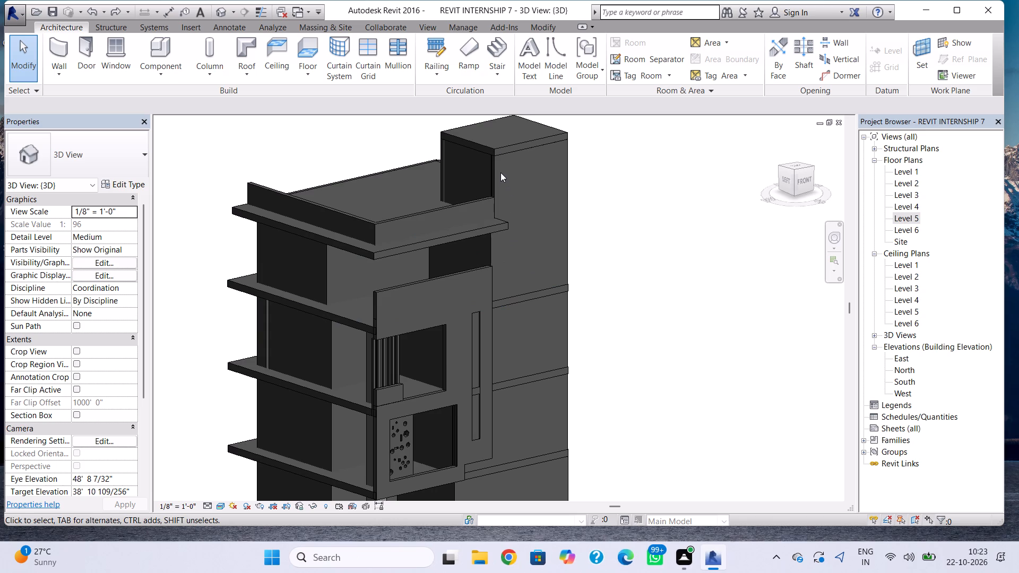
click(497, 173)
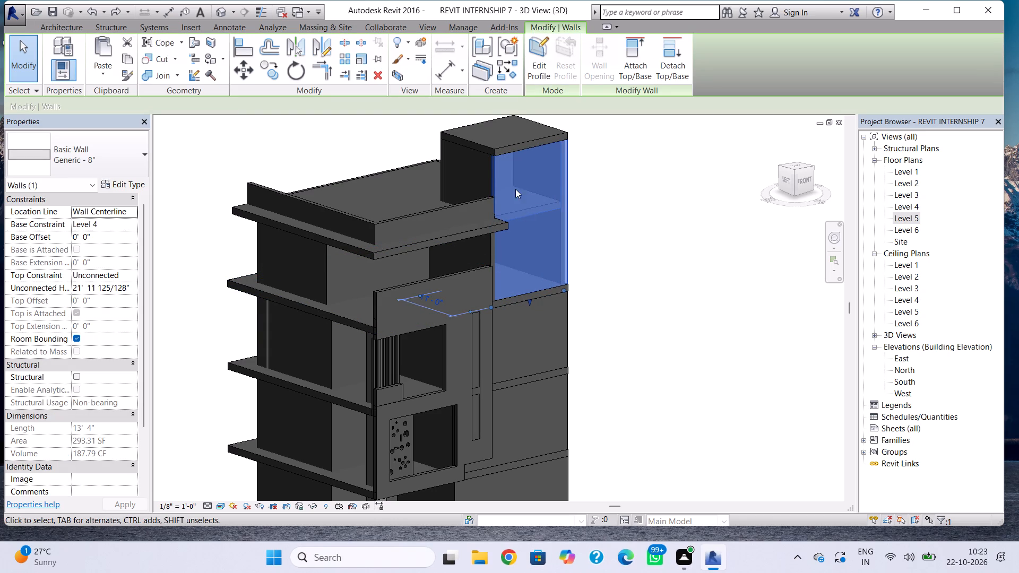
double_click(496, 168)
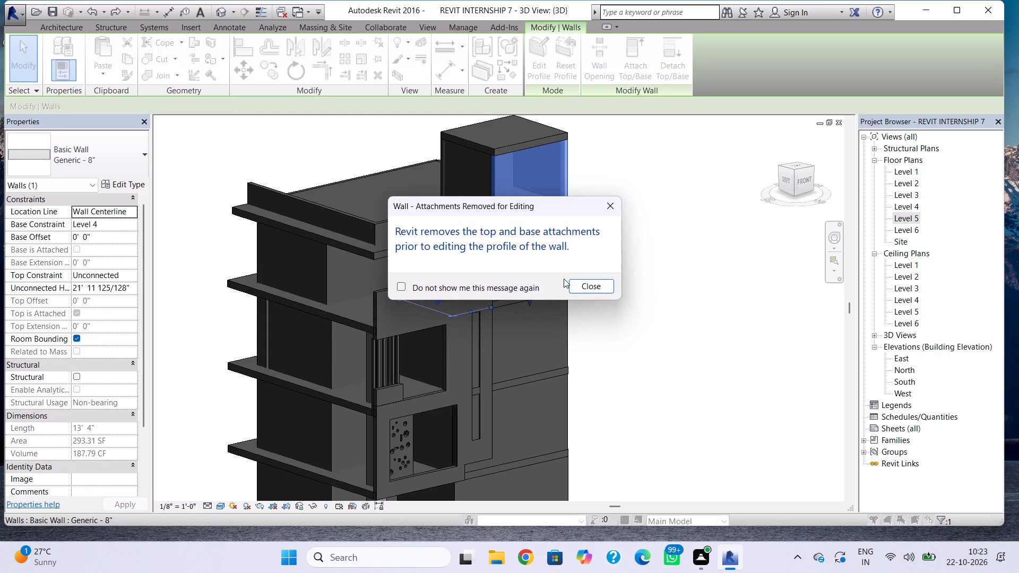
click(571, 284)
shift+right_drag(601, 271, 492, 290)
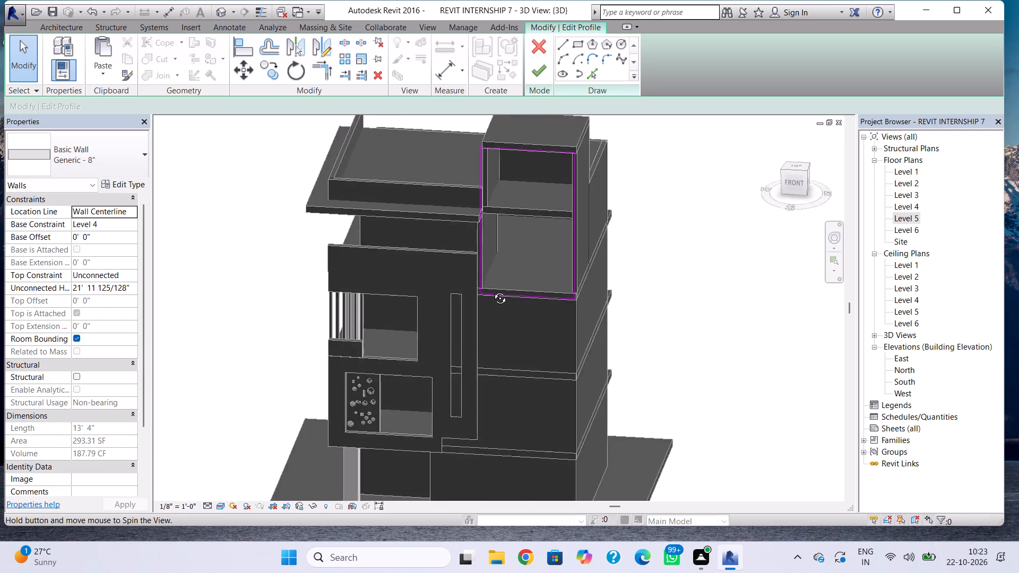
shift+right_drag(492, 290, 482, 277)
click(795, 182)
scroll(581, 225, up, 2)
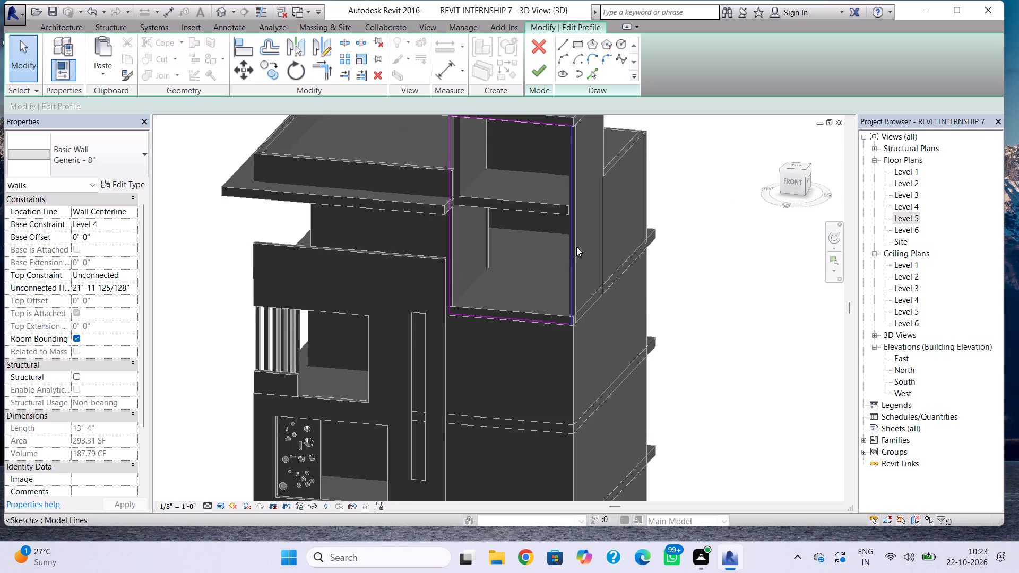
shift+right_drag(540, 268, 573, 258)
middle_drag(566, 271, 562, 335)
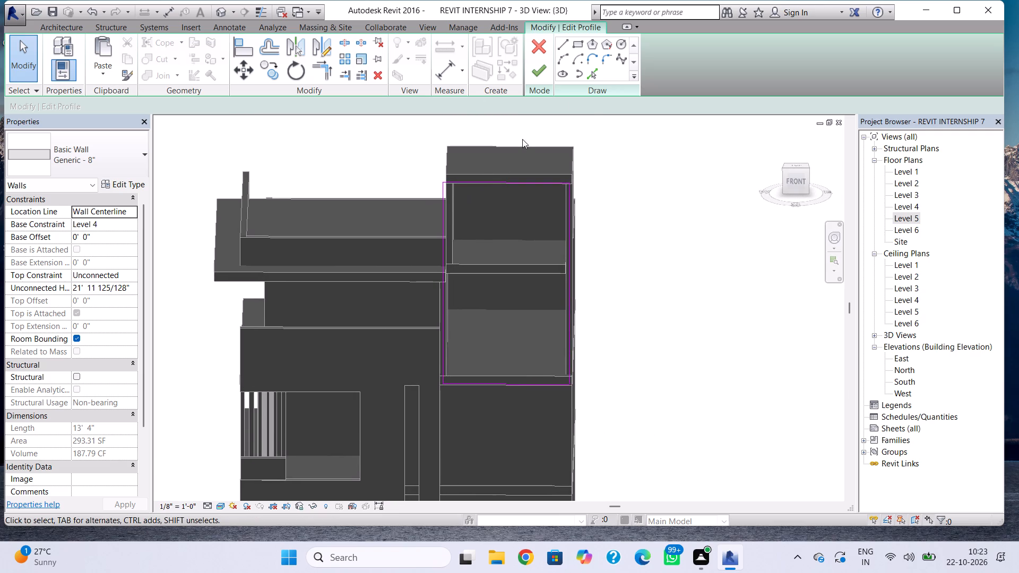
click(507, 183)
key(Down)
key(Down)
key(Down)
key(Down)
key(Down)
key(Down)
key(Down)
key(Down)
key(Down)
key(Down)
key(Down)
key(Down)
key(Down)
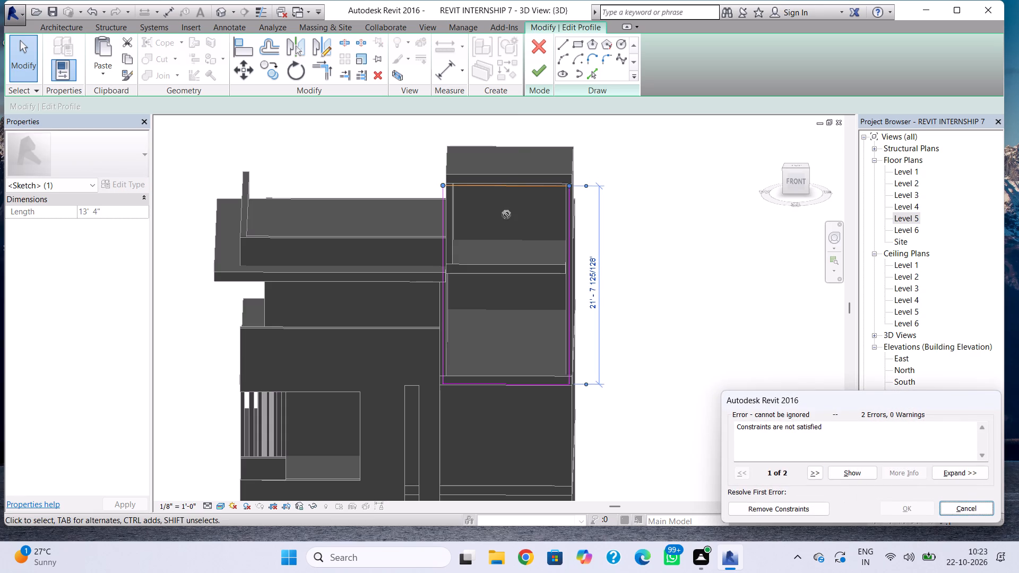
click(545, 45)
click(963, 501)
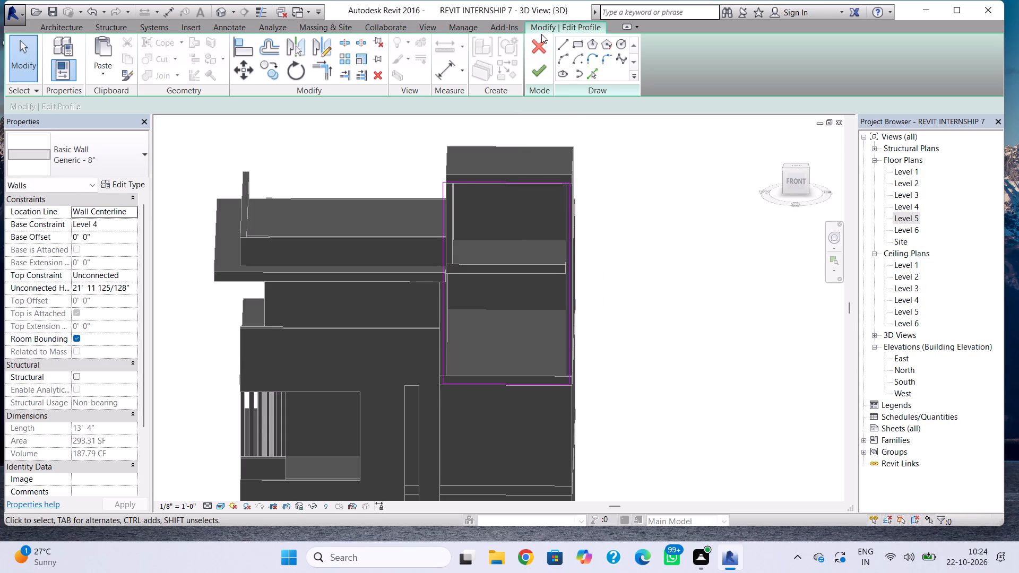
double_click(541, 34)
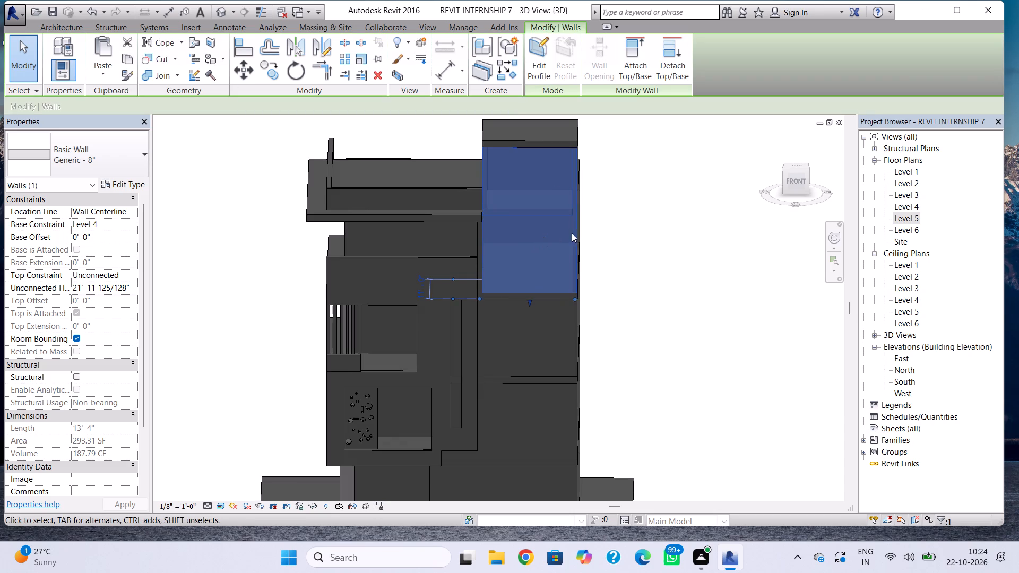
Delete the rooftop room's south wall that rises from Level 4.
key(Delete)
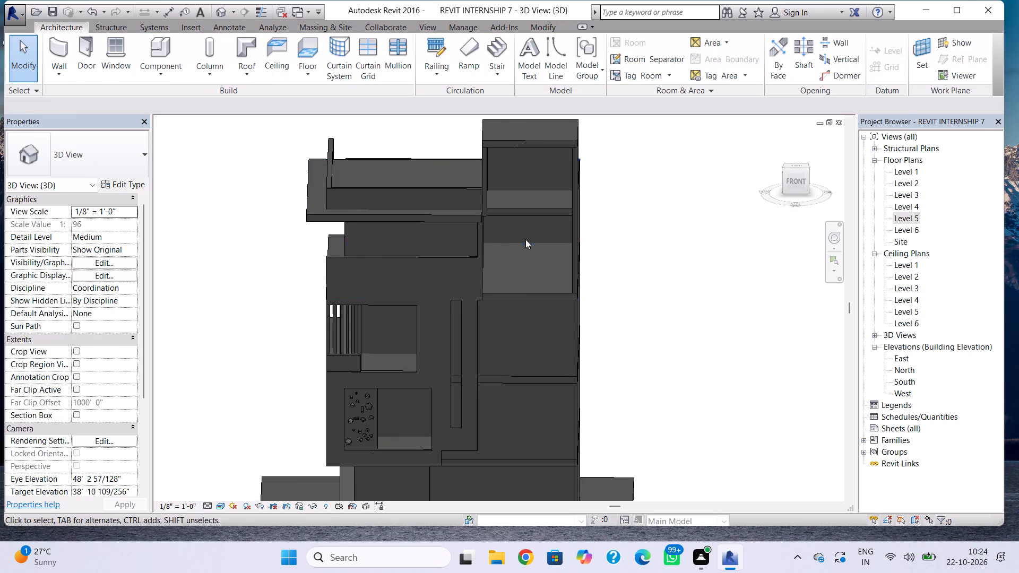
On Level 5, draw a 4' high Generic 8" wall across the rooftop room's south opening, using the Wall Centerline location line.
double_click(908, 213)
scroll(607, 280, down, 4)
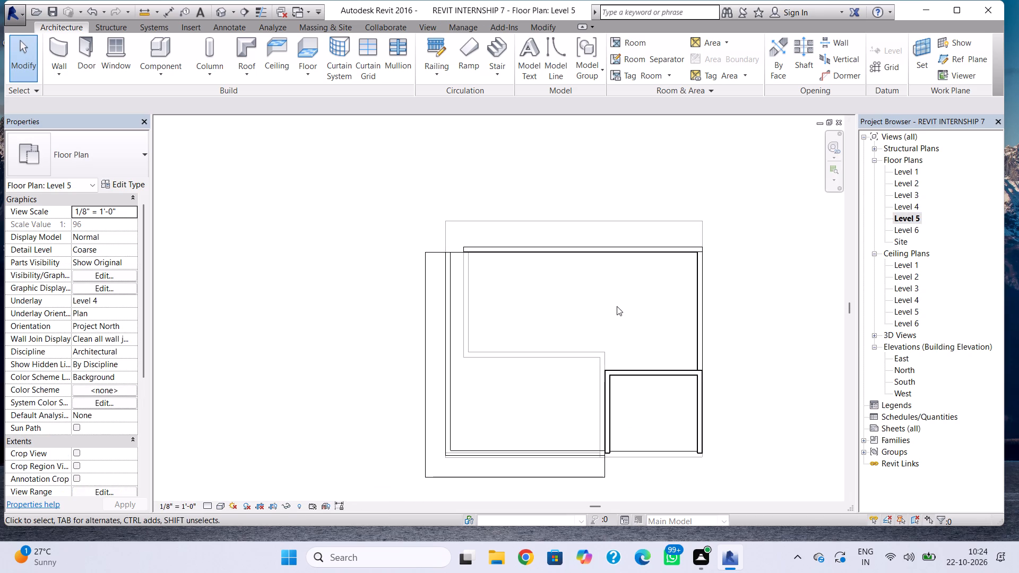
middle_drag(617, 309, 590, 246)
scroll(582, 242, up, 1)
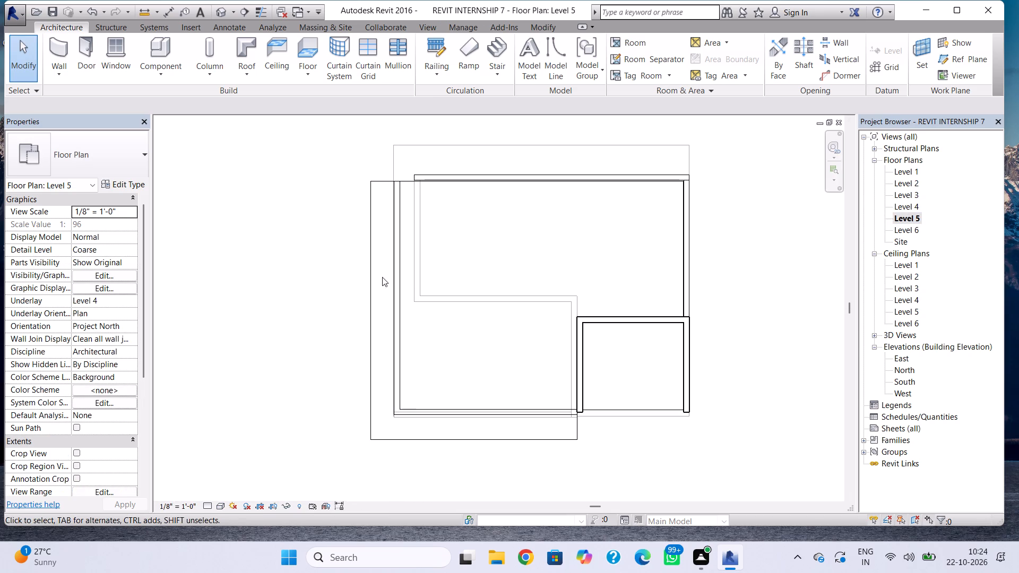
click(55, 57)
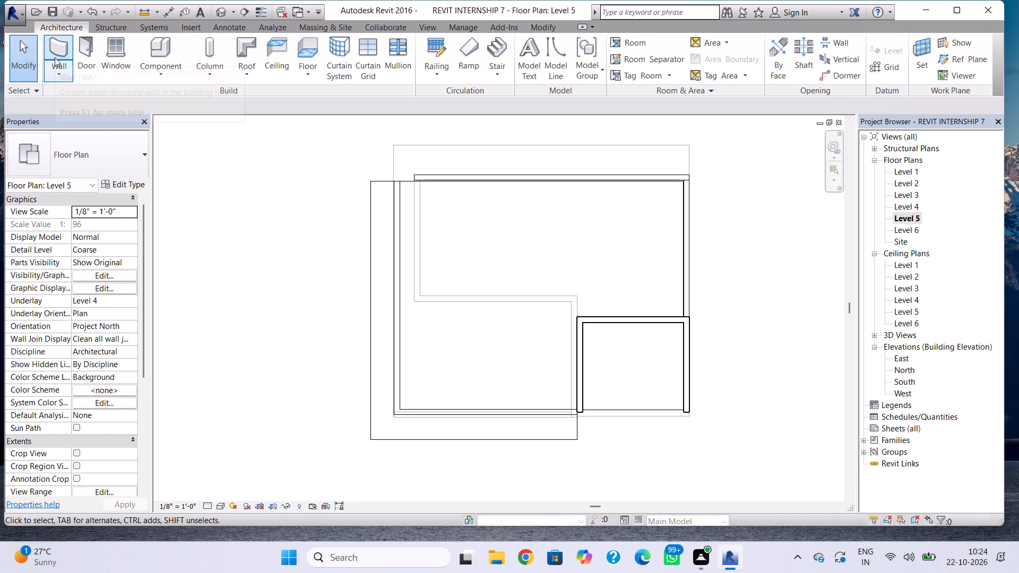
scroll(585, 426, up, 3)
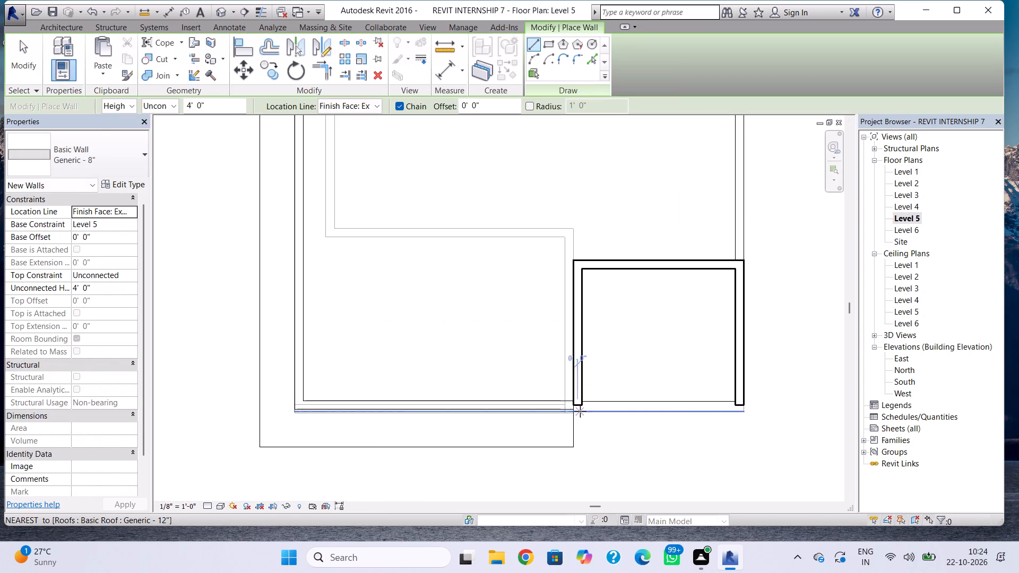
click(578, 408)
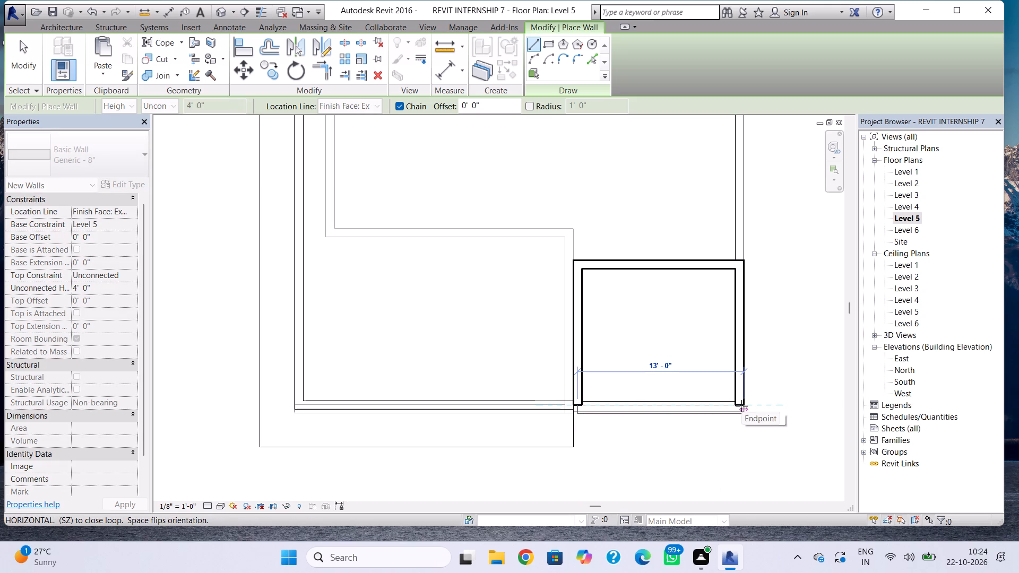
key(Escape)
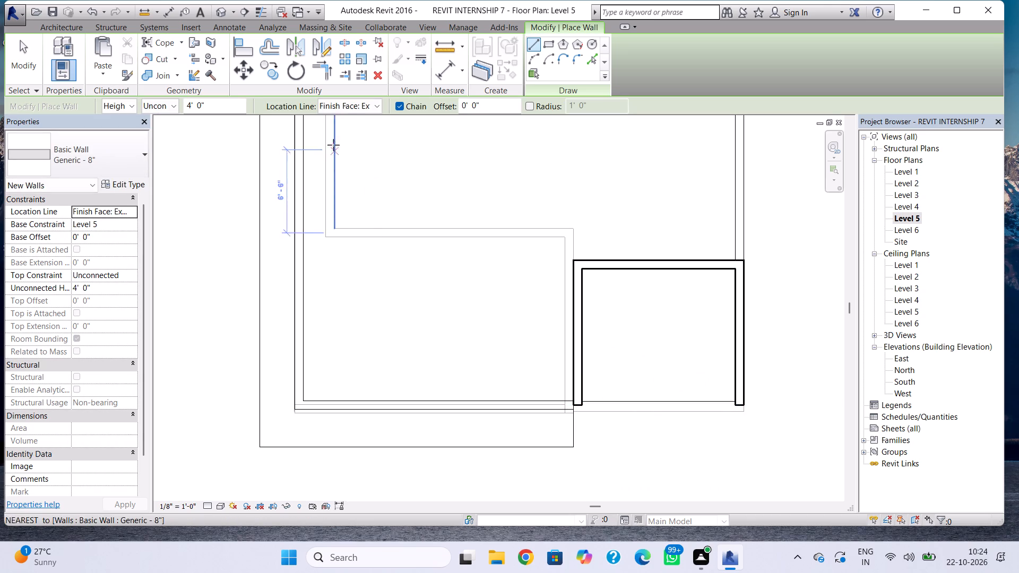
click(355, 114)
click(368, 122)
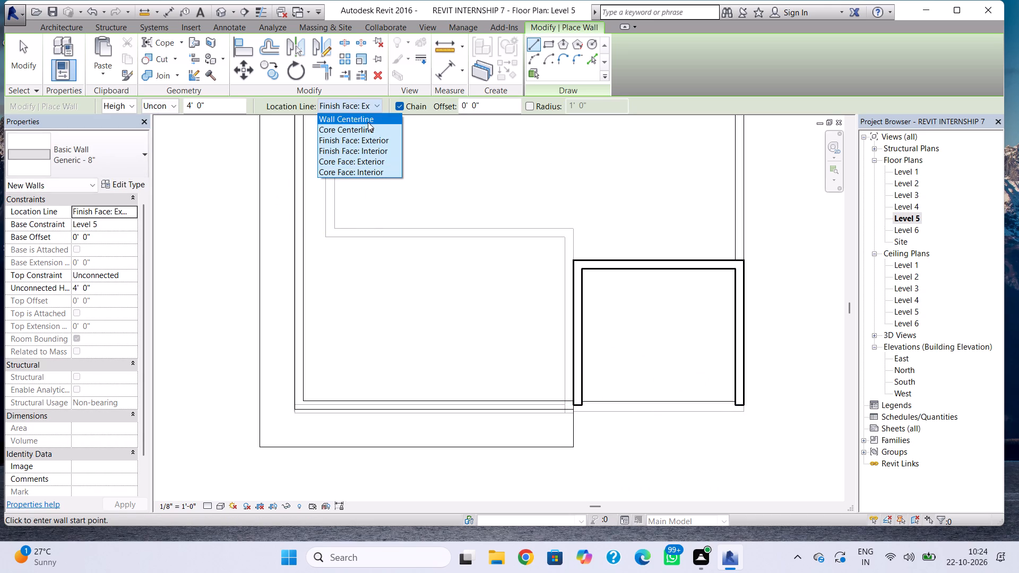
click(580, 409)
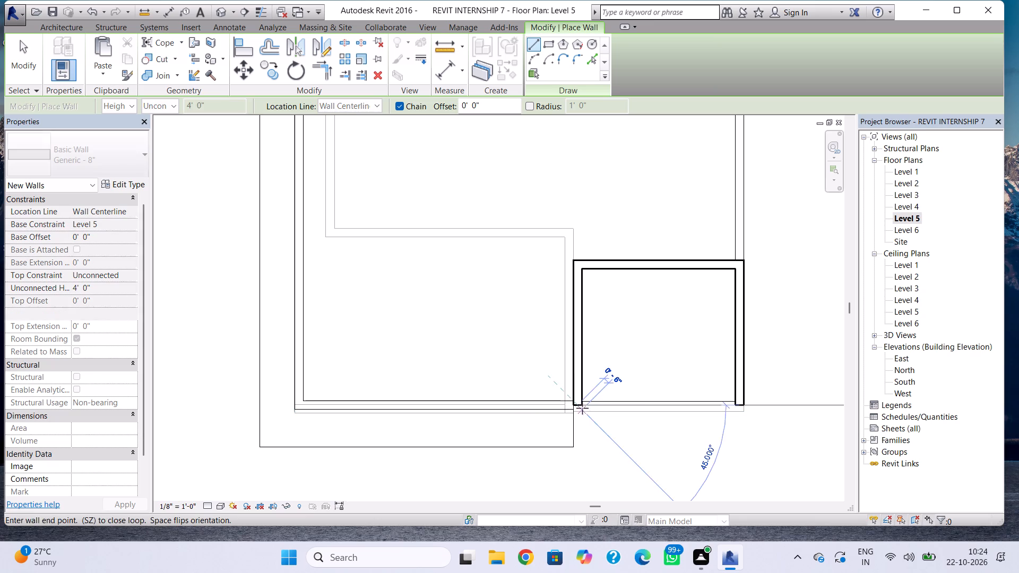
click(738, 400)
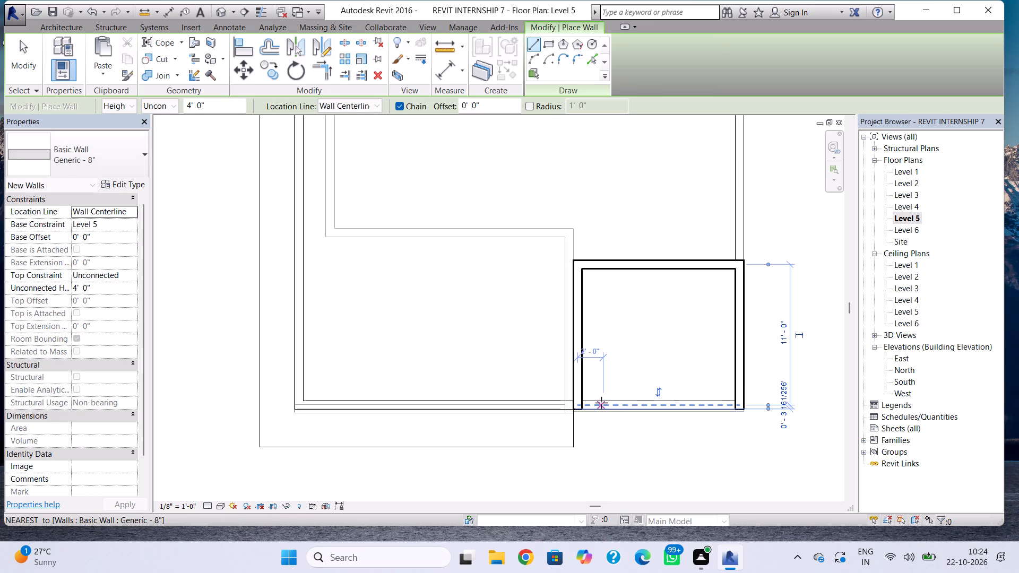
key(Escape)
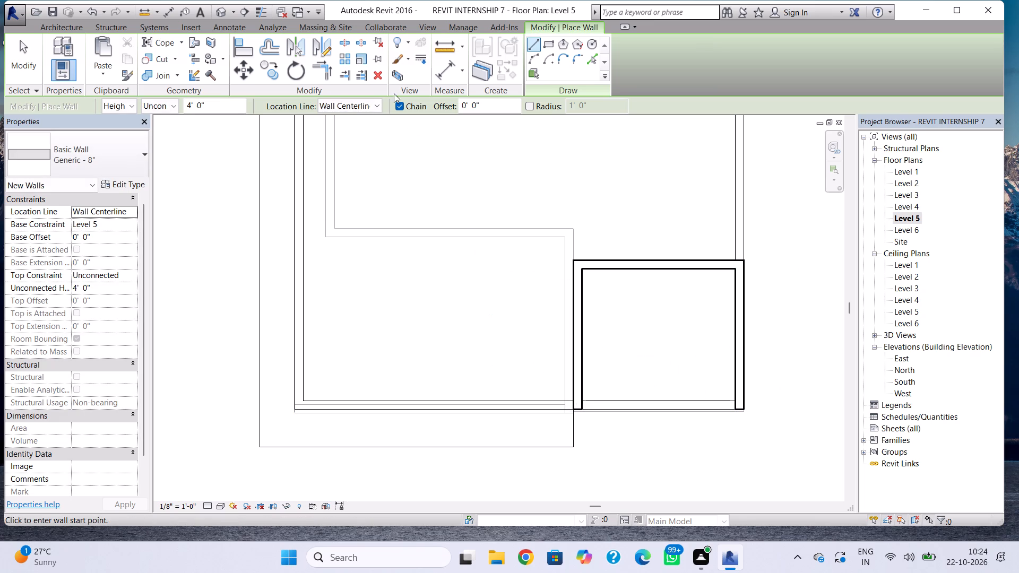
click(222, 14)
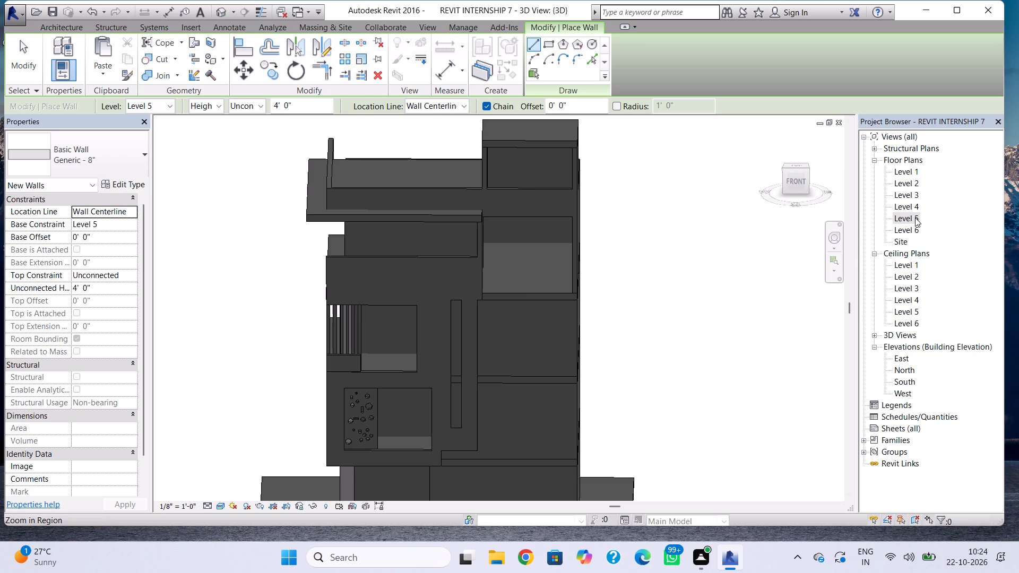
On Level 4, draw a Generic 8" wall about 13' long across the south opening, with an unconnected height of 12'.
double_click(911, 204)
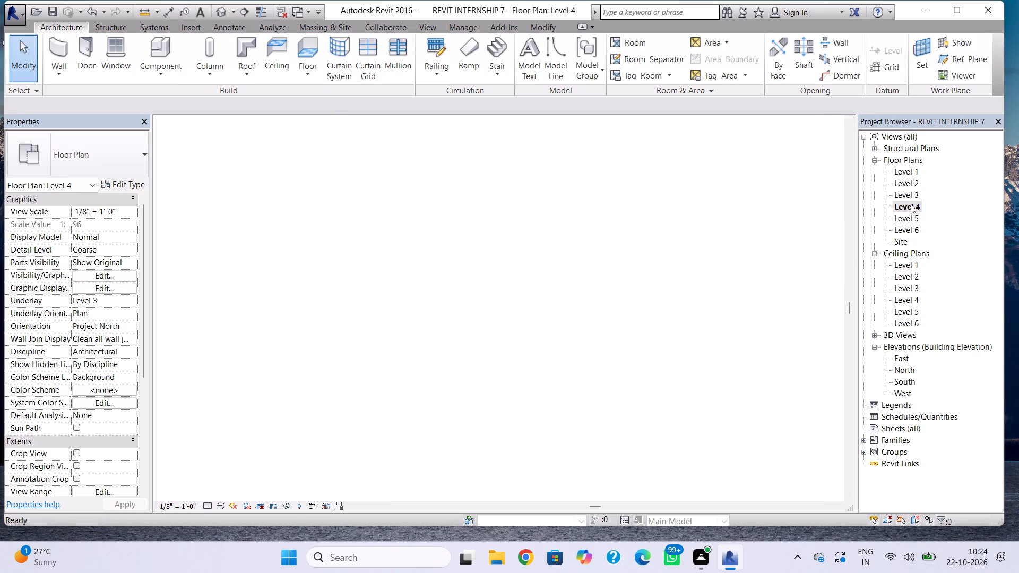
click(52, 53)
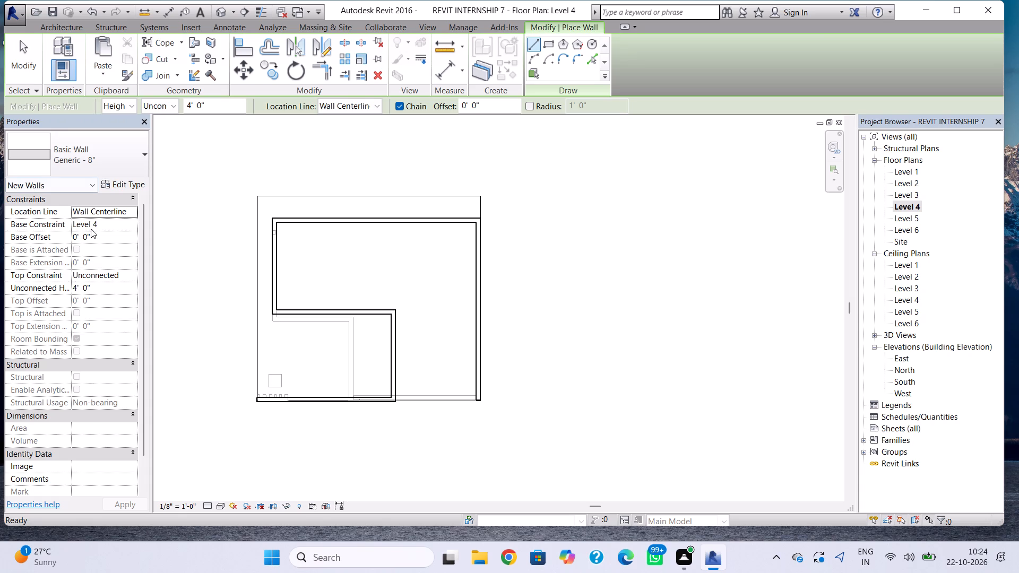
click(111, 292)
drag(111, 292, 76, 298)
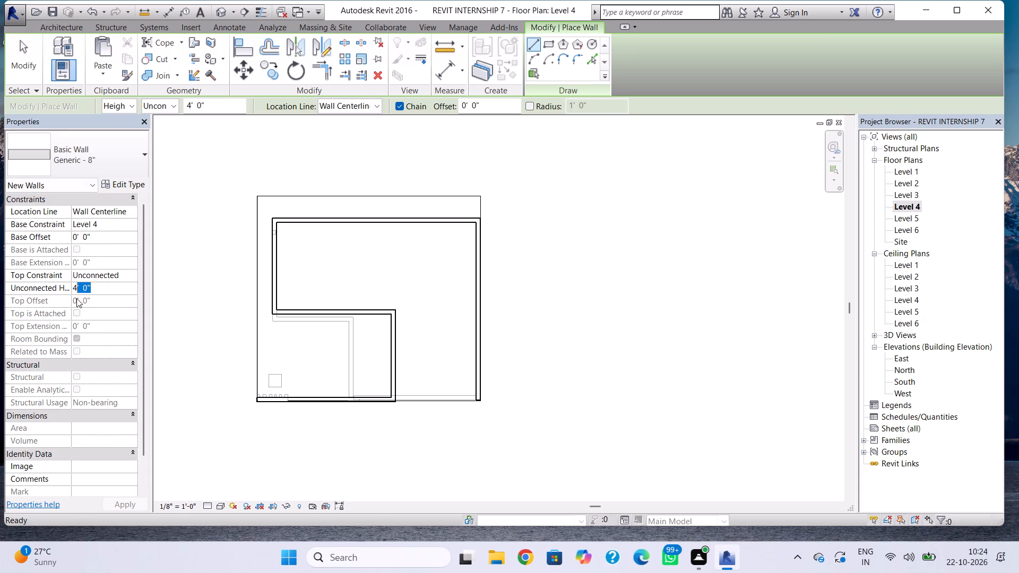
drag(117, 291, 72, 295)
text(12')
key(Return)
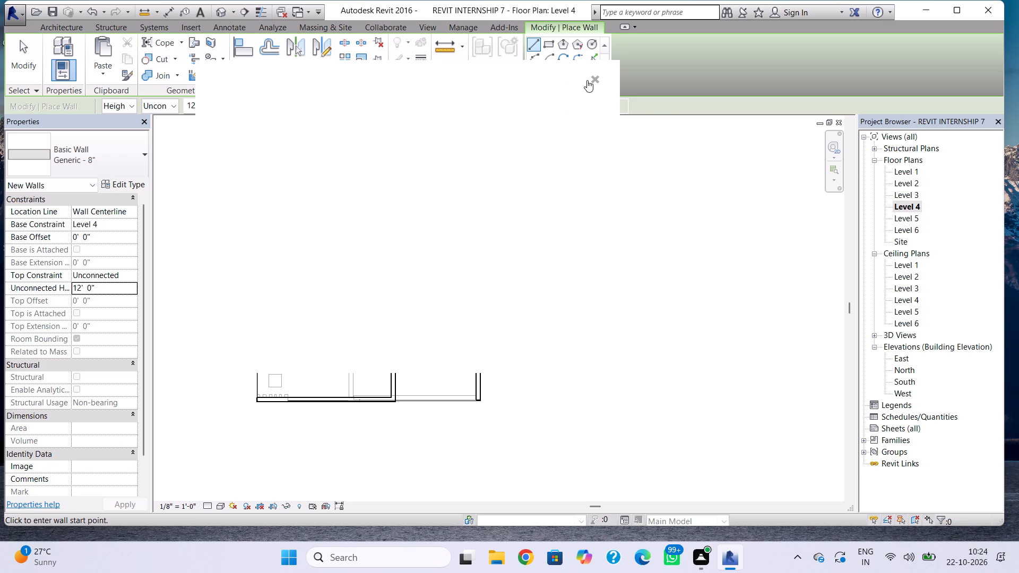
click(590, 78)
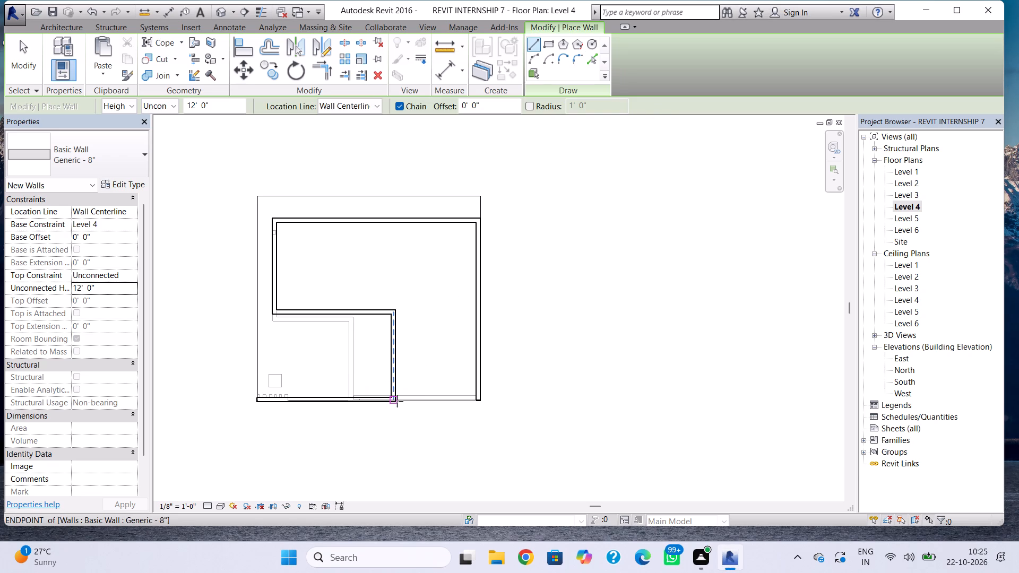
scroll(401, 393, up, 5)
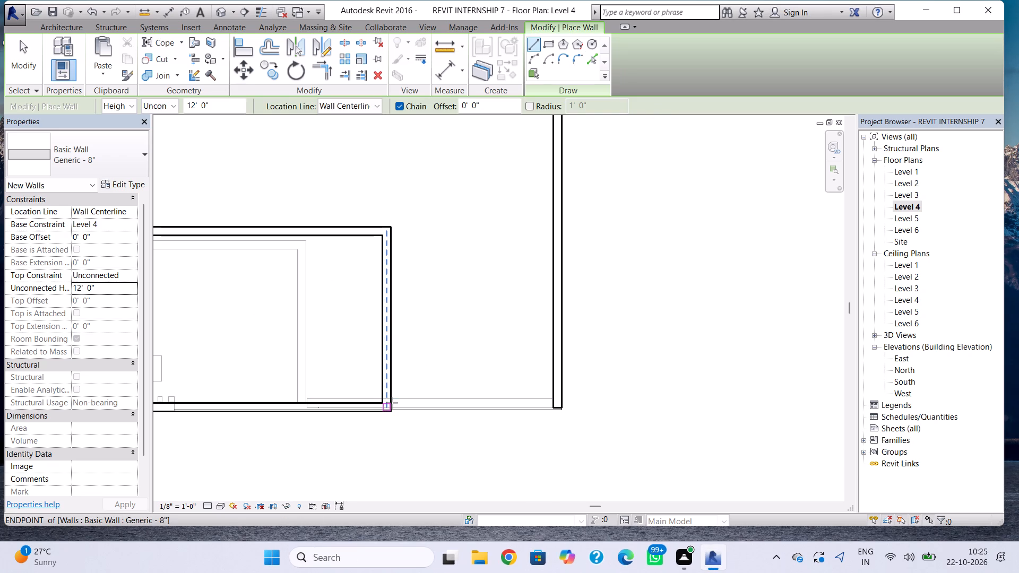
click(392, 403)
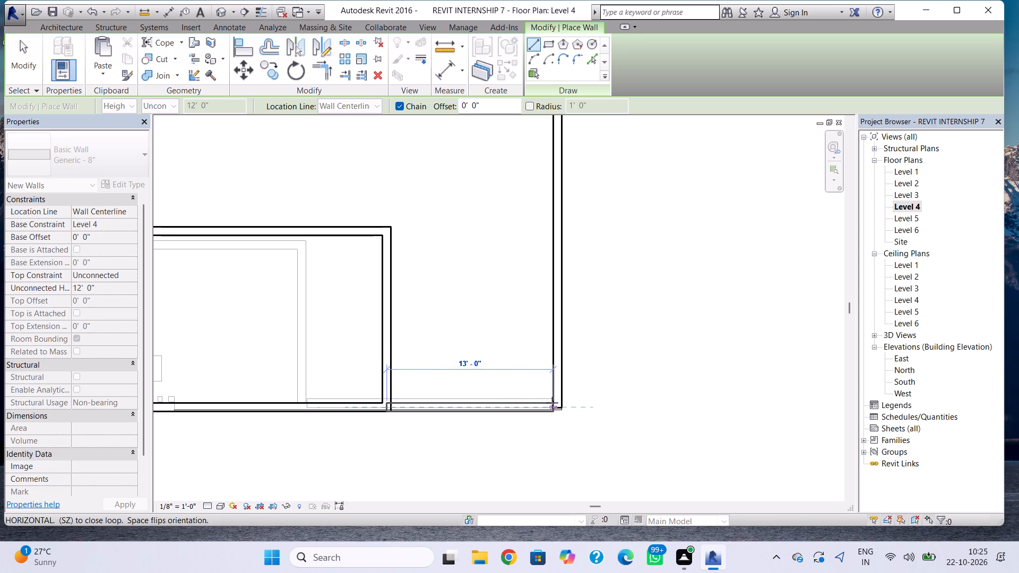
click(554, 402)
key(Escape)
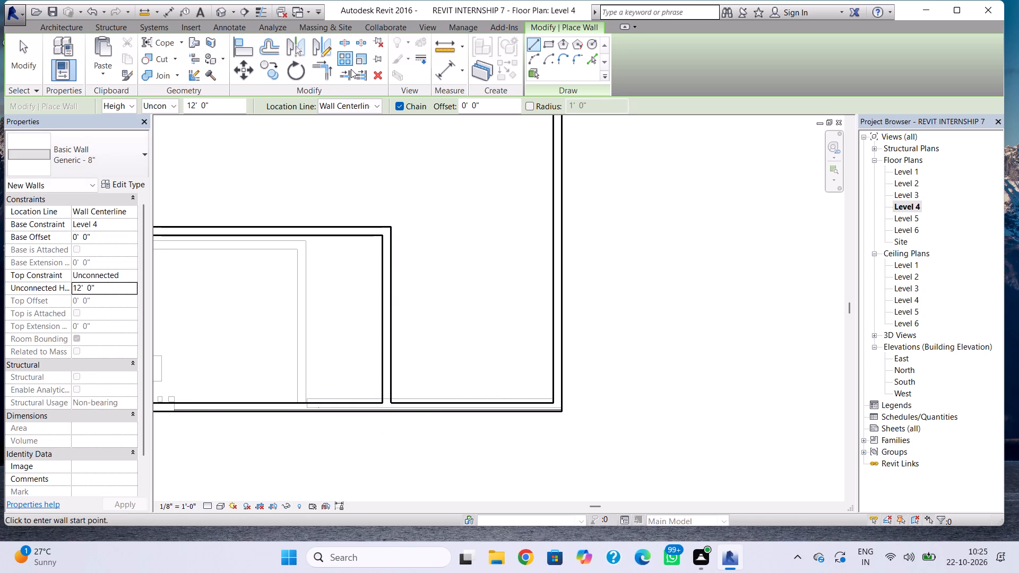
click(222, 8)
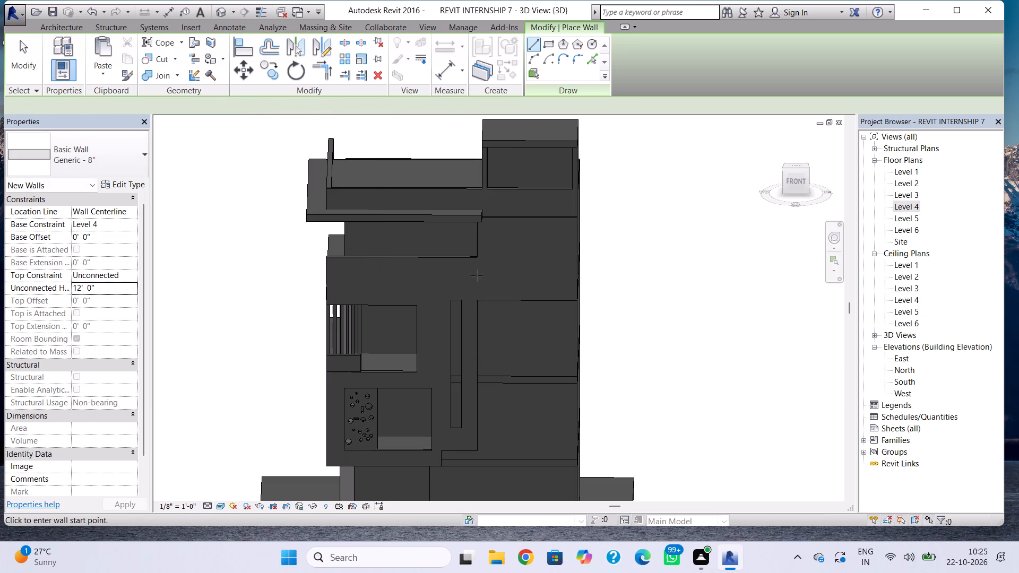
key(Escape)
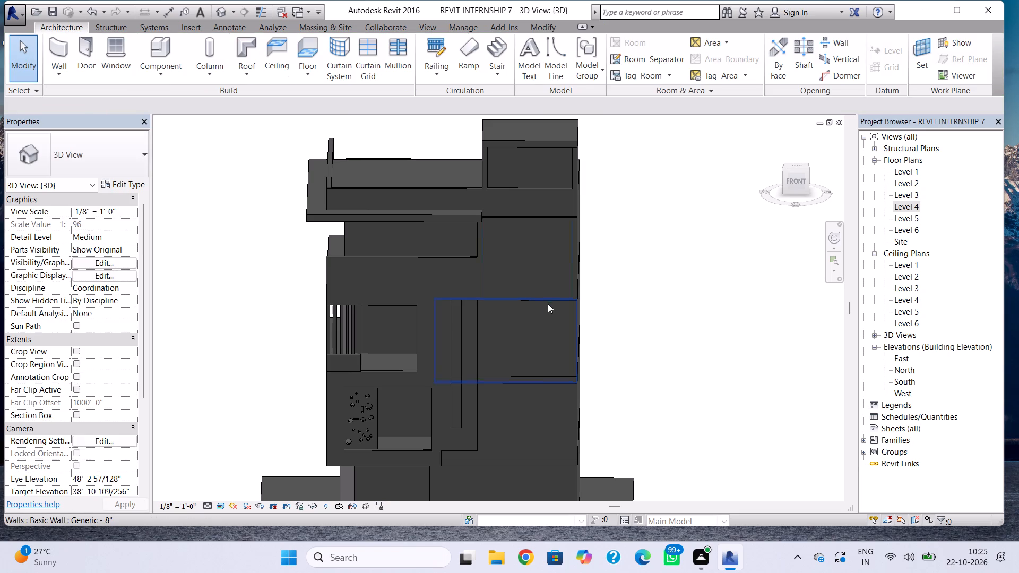
Examine in 3D the new Level 4 south wall and its top edge where it meets the wall above.
click(542, 296)
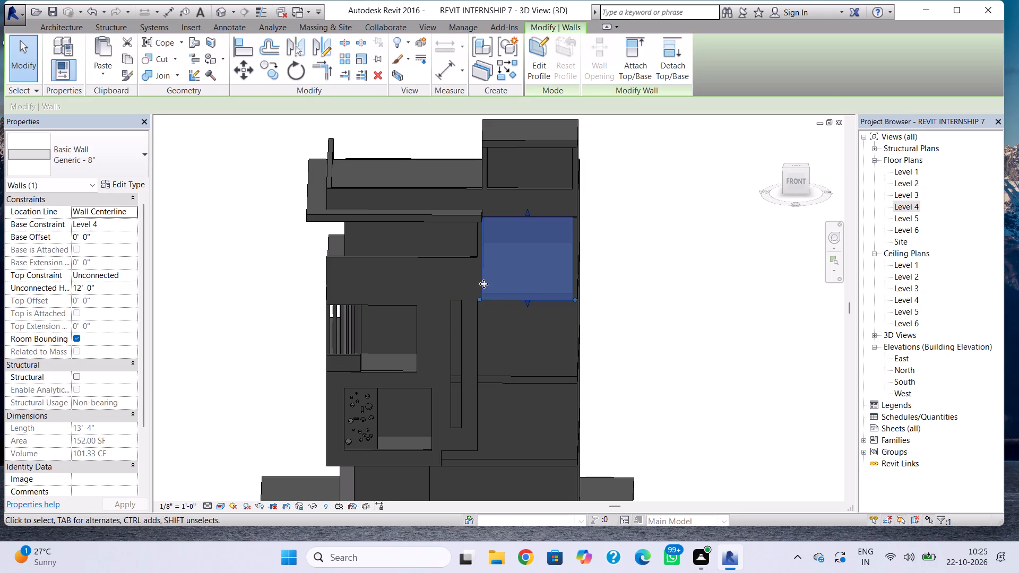
scroll(474, 275, up, 3)
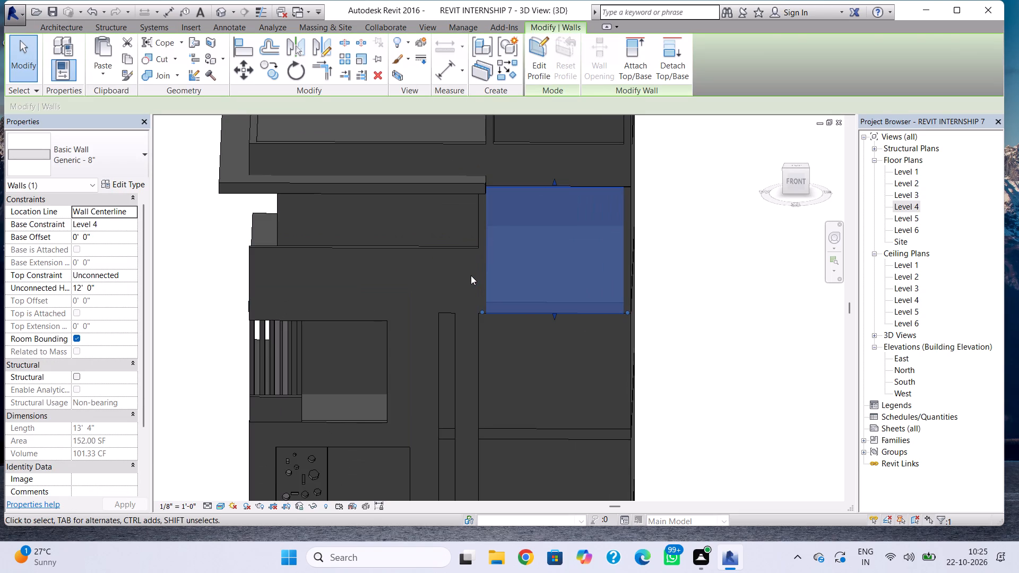
key(Escape)
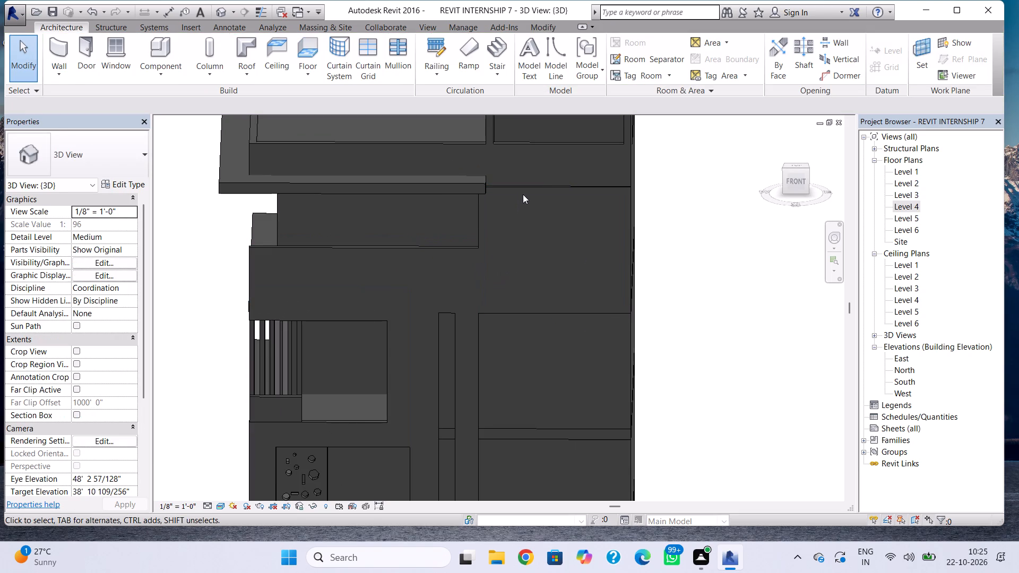
click(525, 185)
key(Escape)
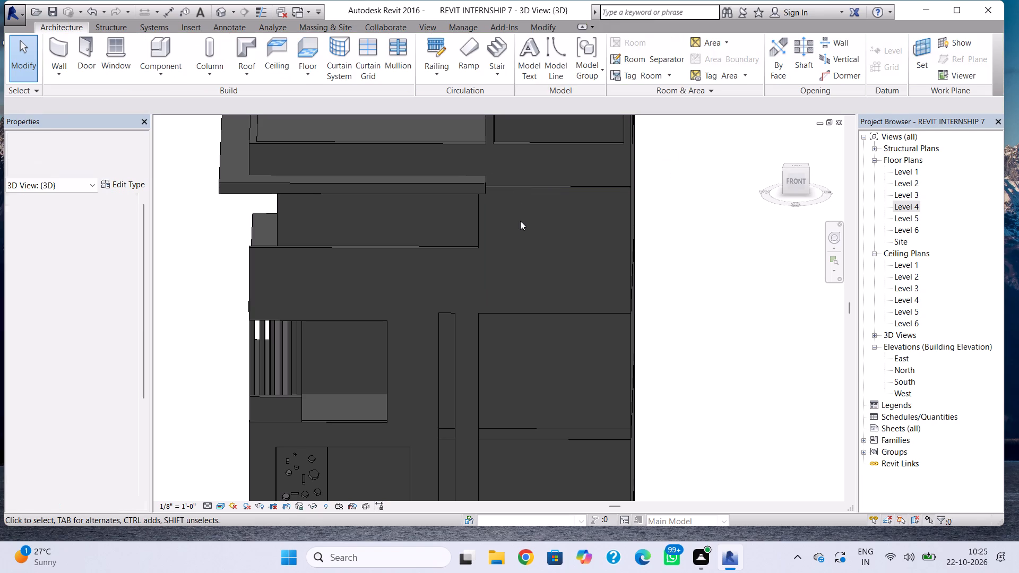
click(520, 189)
scroll(550, 177, up, 4)
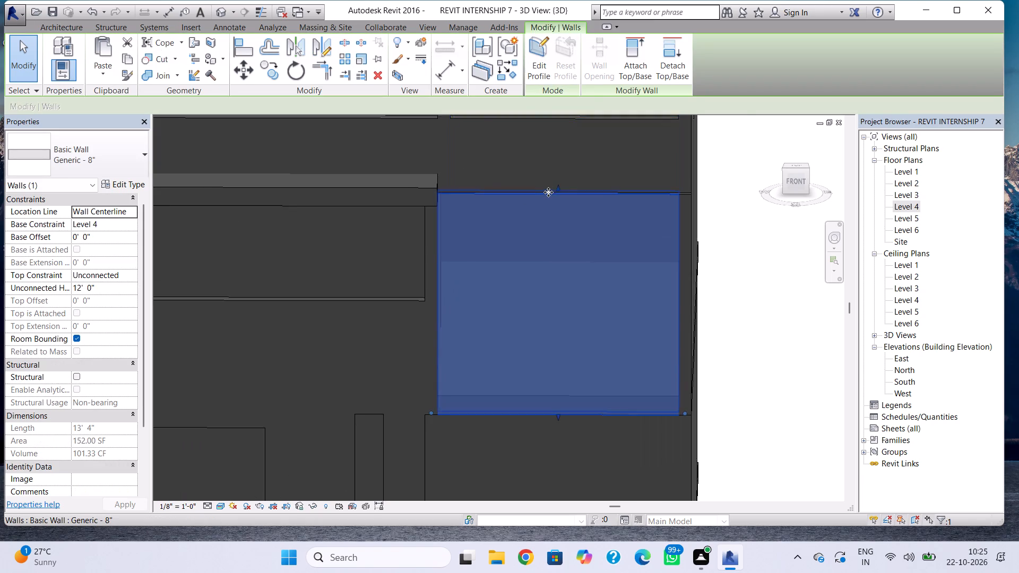
scroll(548, 193, up, 4)
click(563, 190)
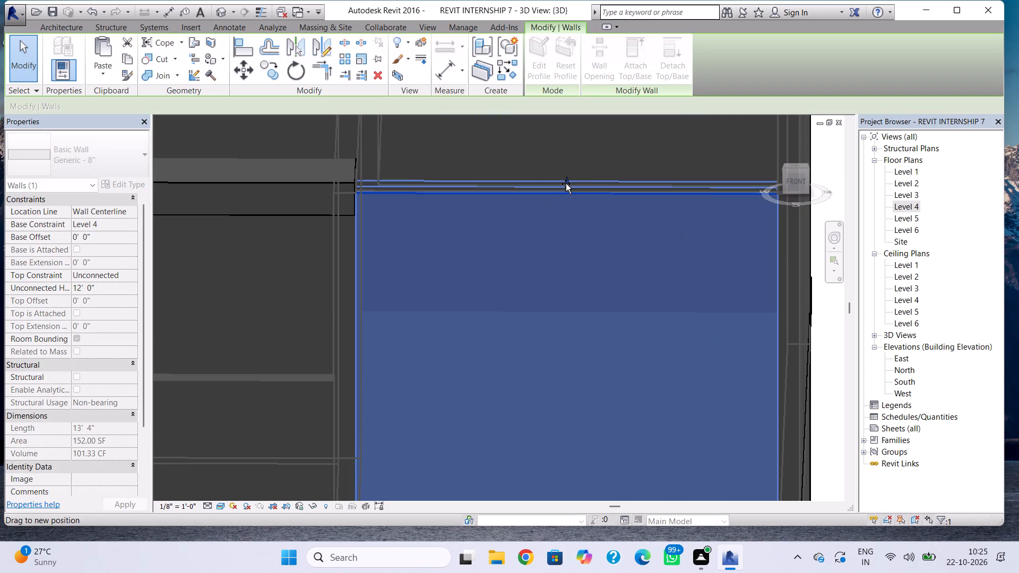
key(Escape)
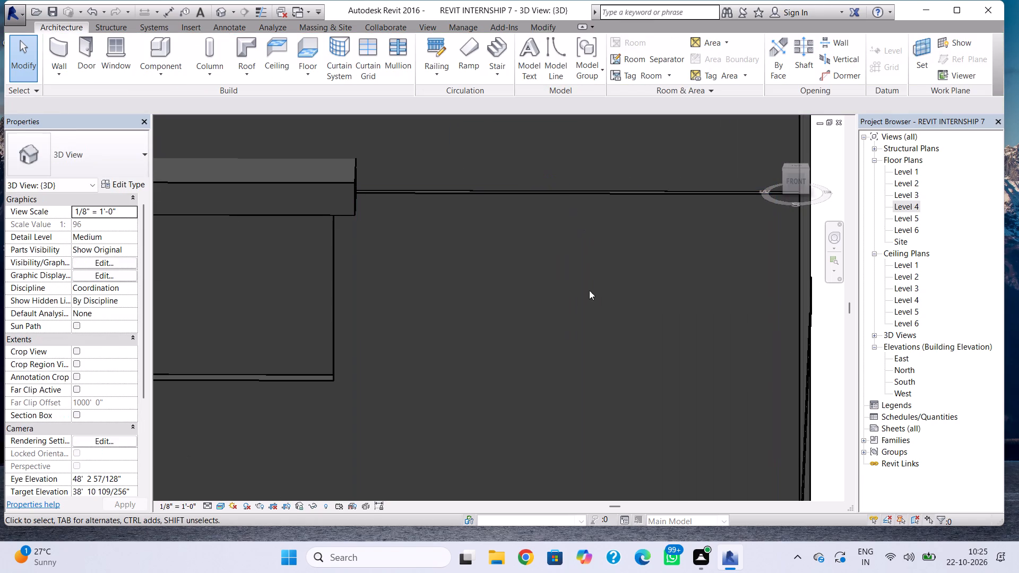
scroll(579, 302, down, 8)
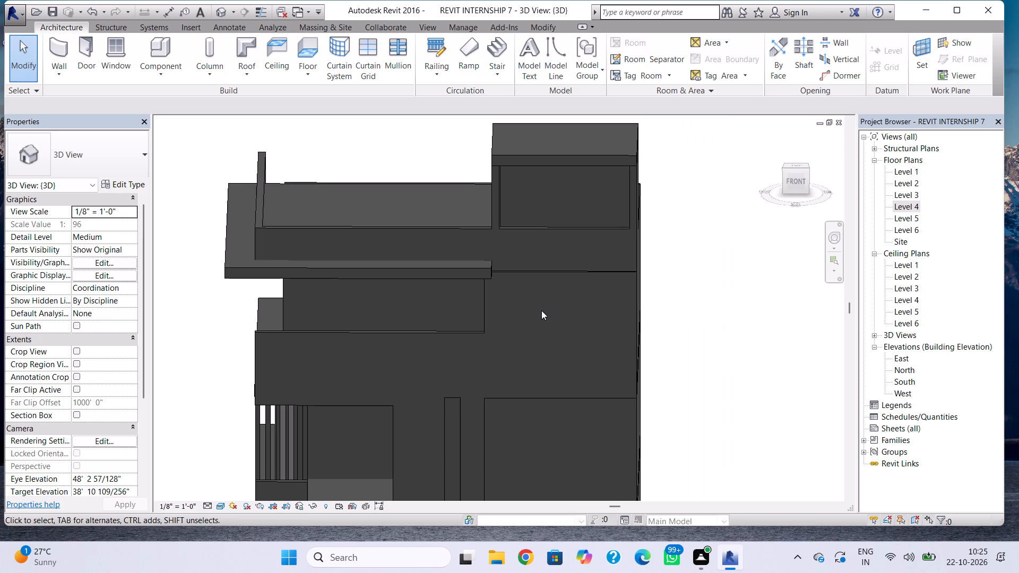
Delete the 4' high south wall based on Level 5, directly above the Level 4 wall.
click(539, 229)
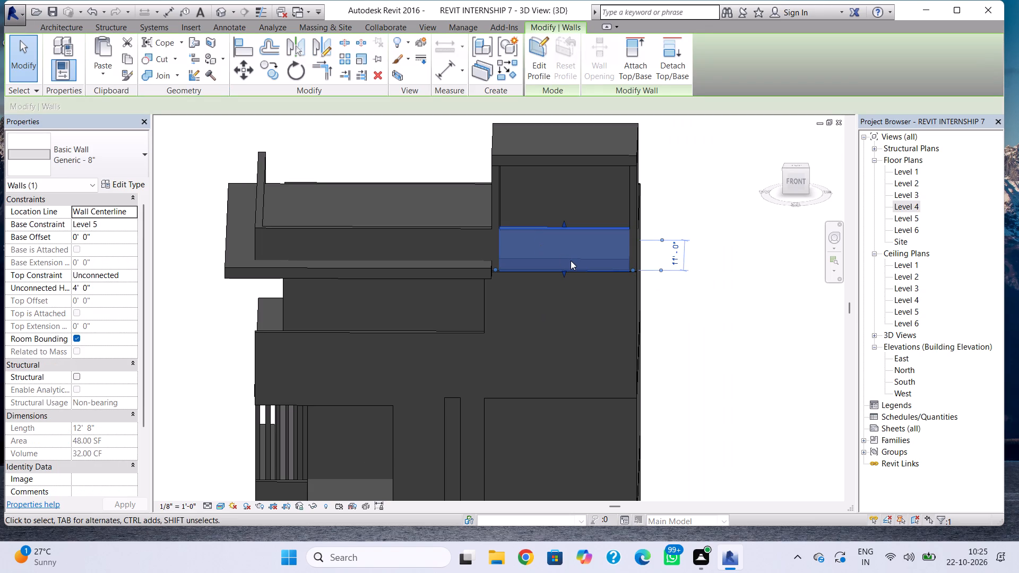
key(Delete)
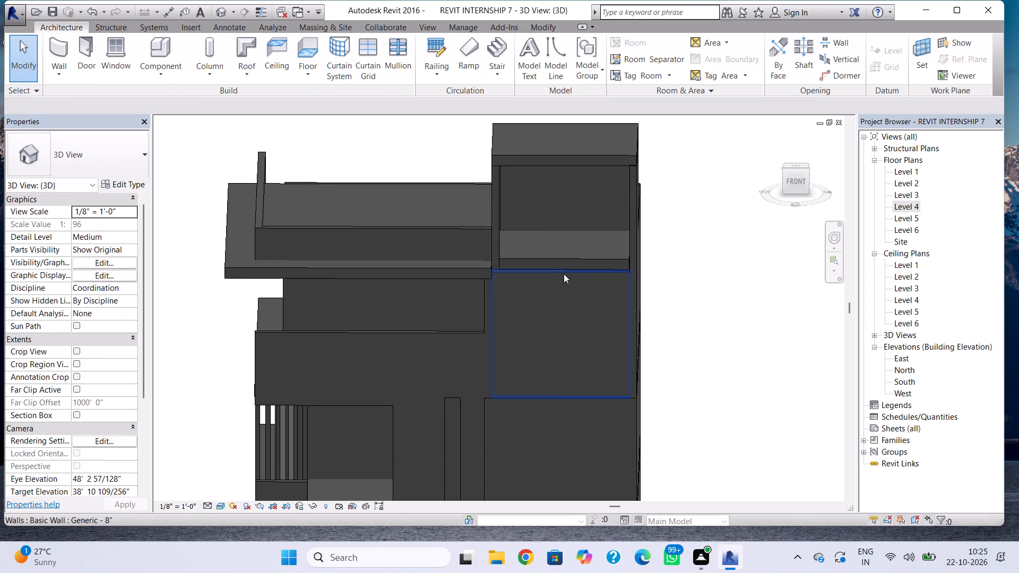
Set the unconnected height of the south wall based on Level 4 to 16'.
click(564, 274)
click(106, 293)
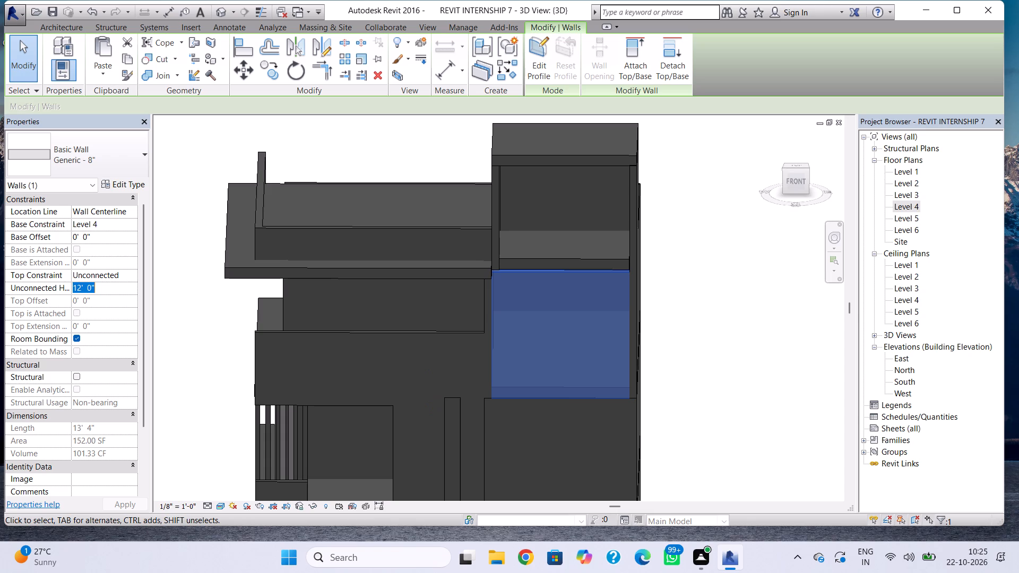
text(16')
key(Return)
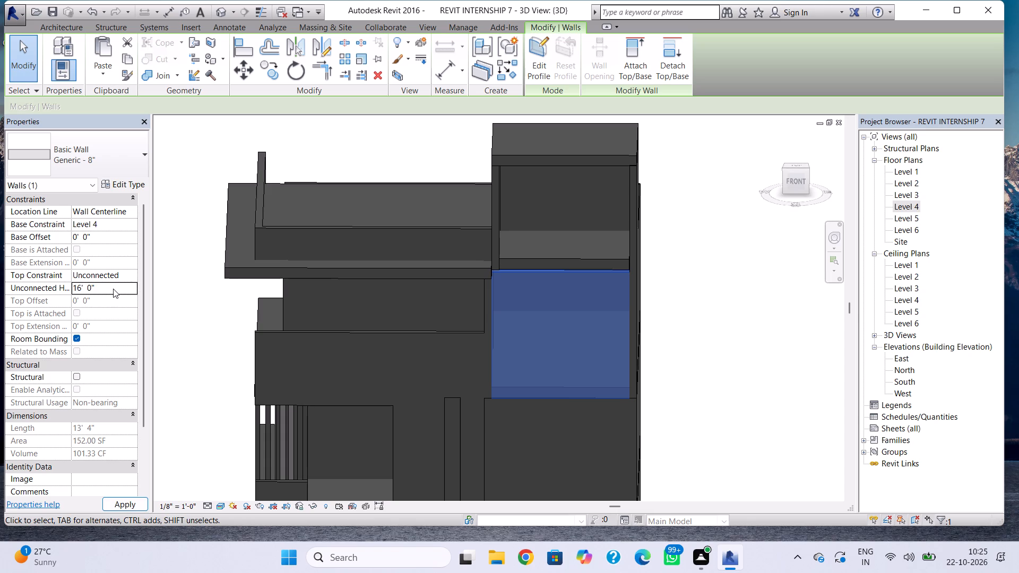
key(Escape)
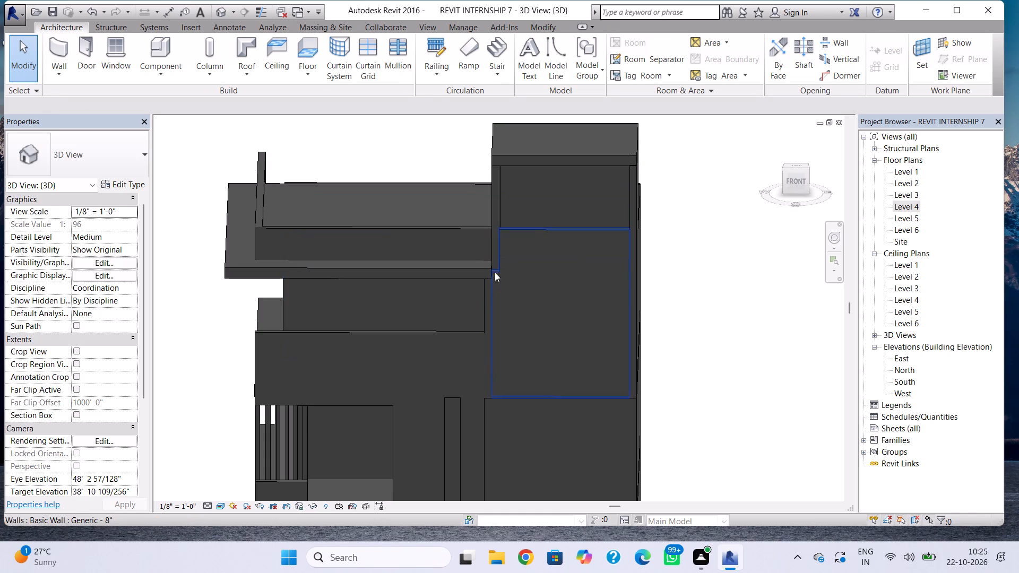
Inspect in 3D the corner where the south wall meets the adjoining side wall and the projecting roof edge.
scroll(496, 265, up, 7)
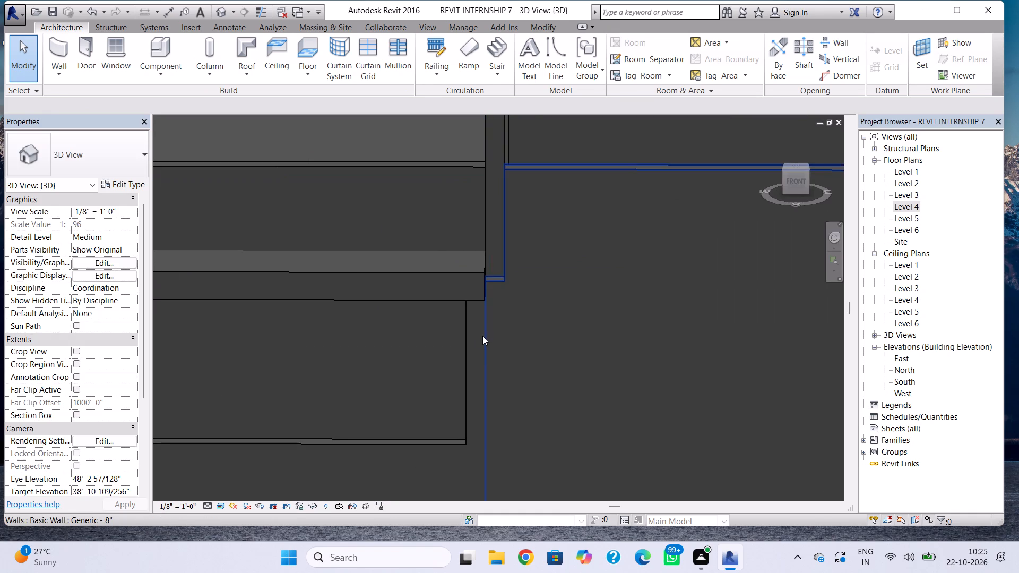
shift+right_drag(482, 336, 571, 455)
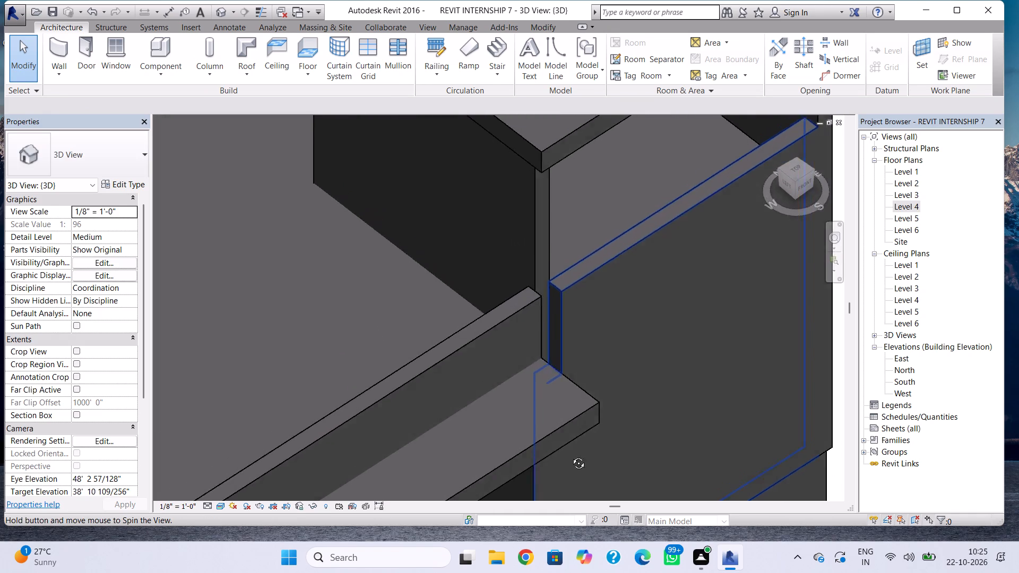
shift+right_drag(571, 455, 466, 271)
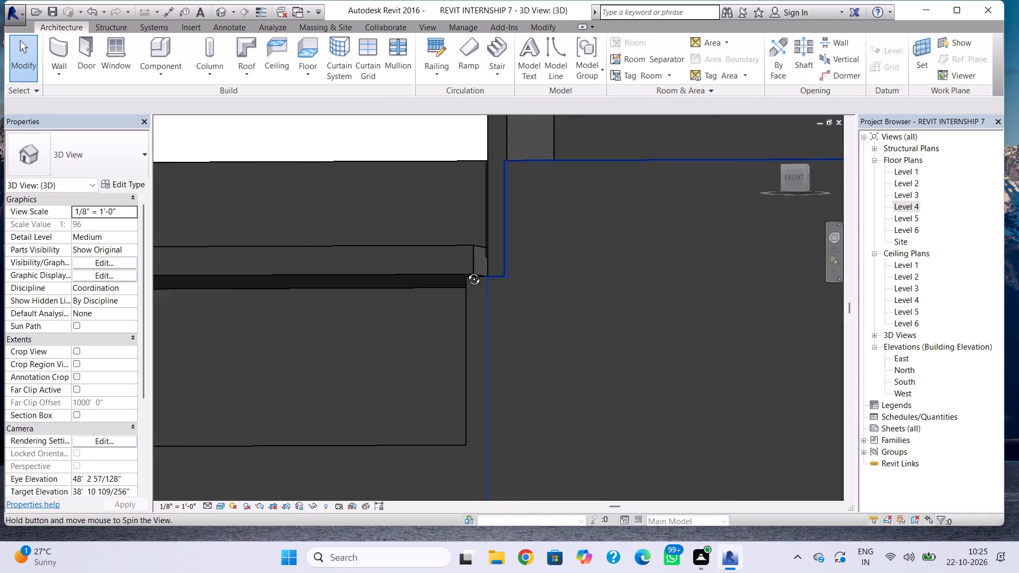
shift+right_drag(466, 271, 497, 371)
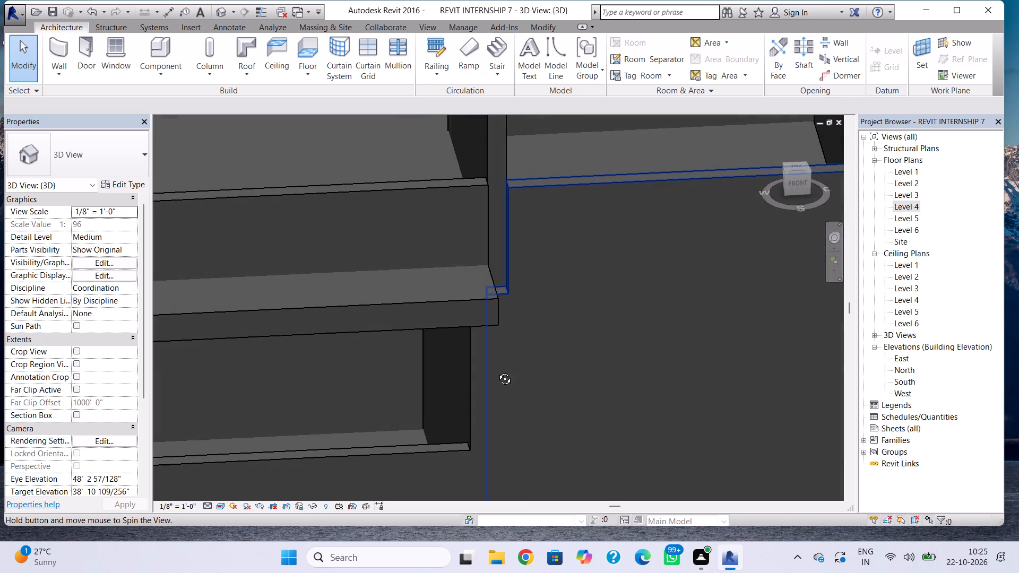
shift+right_drag(497, 371, 495, 374)
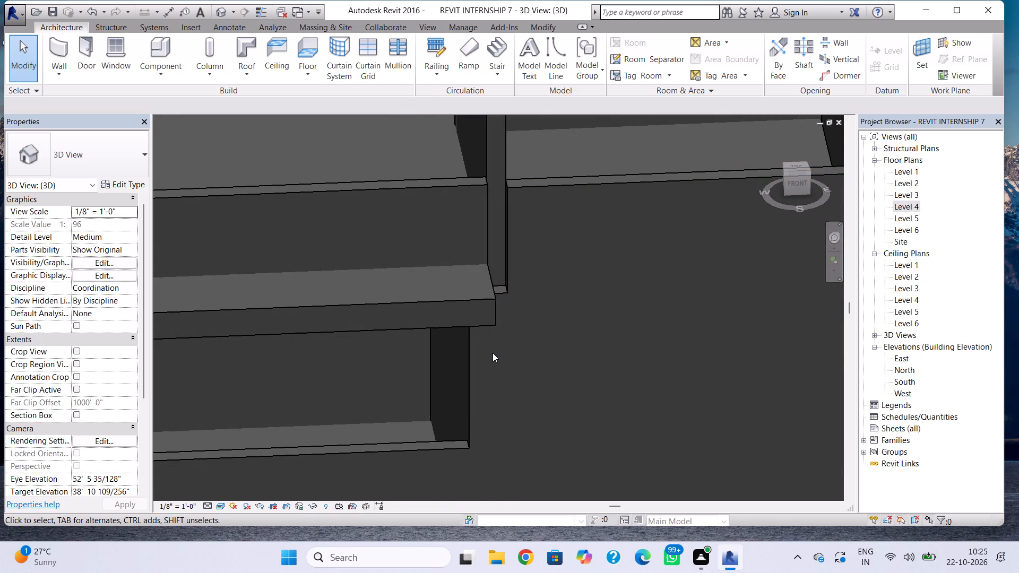
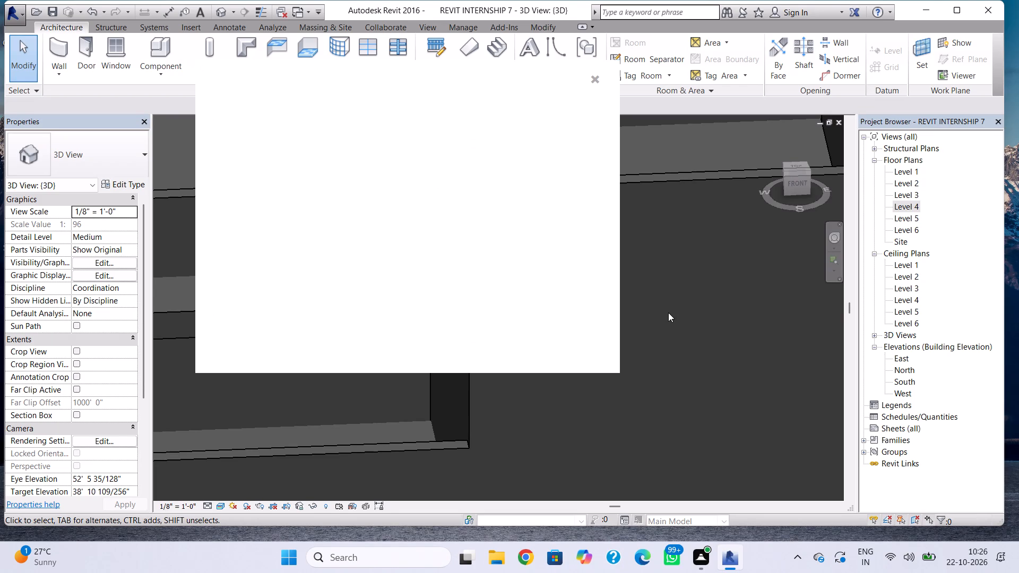
Inspect in 3D the south facade where the 16' high south wall meets the side wall and the projecting roof slab.
drag(597, 80, 603, 87)
scroll(452, 342, down, 2)
middle_drag(469, 319, 478, 302)
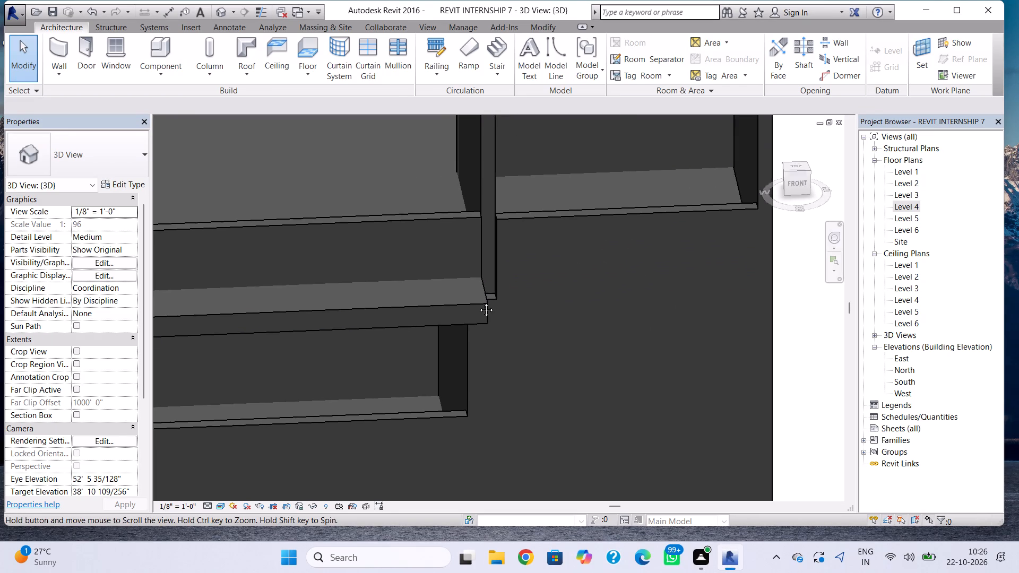
middle_drag(478, 302, 500, 272)
scroll(511, 332, down, 2)
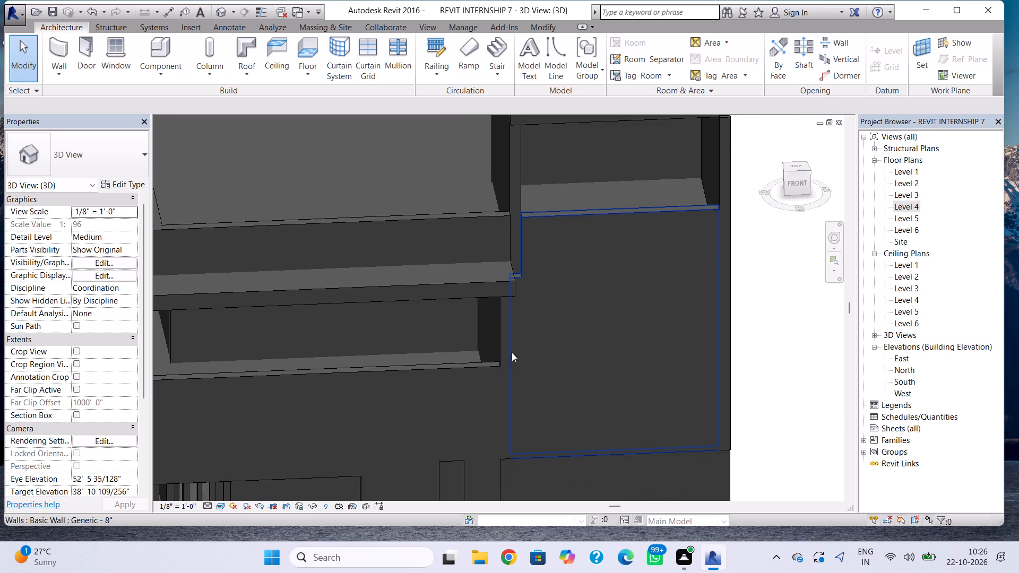
shift+right_drag(513, 373, 542, 273)
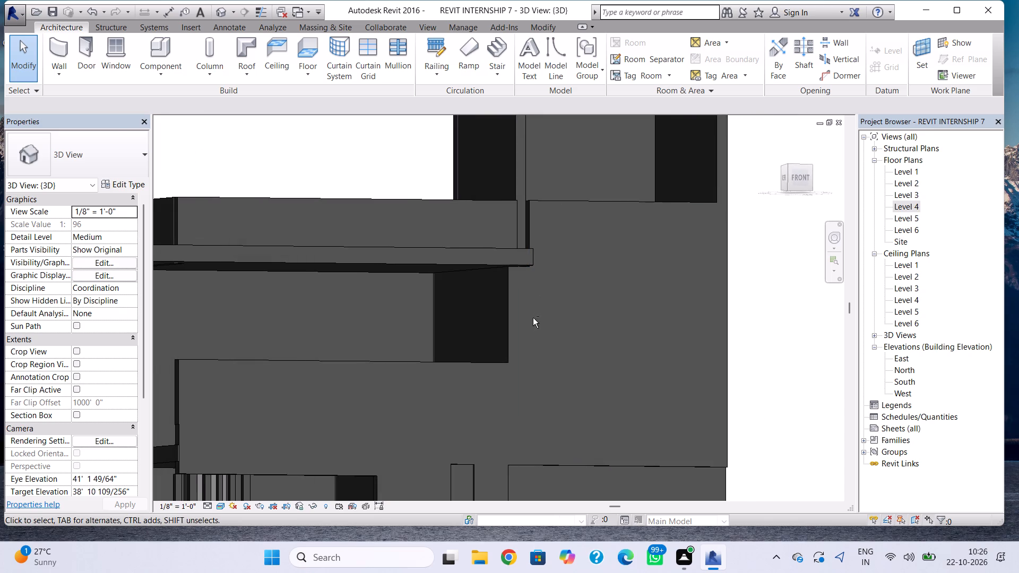
click(507, 328)
key(Escape)
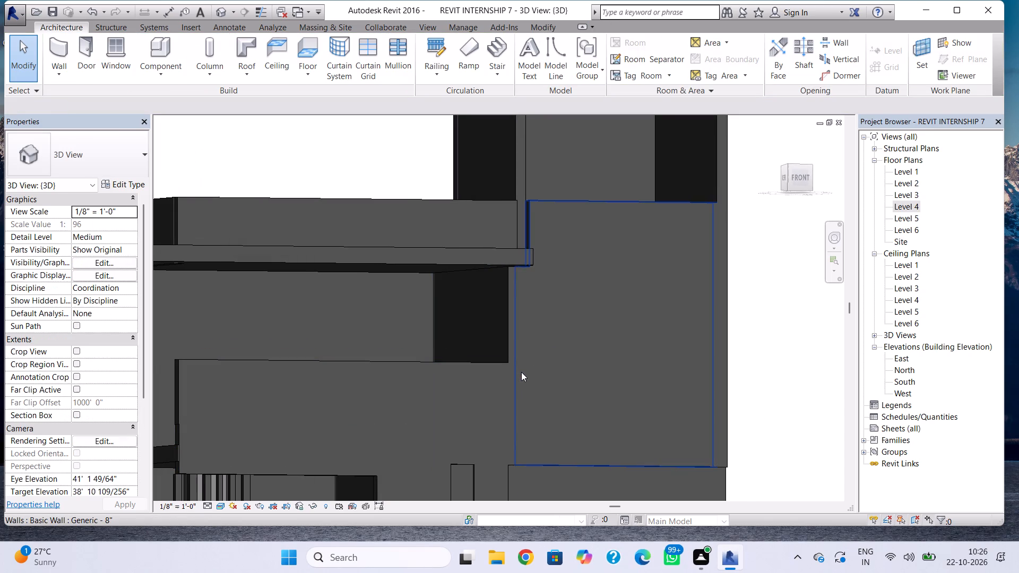
click(521, 372)
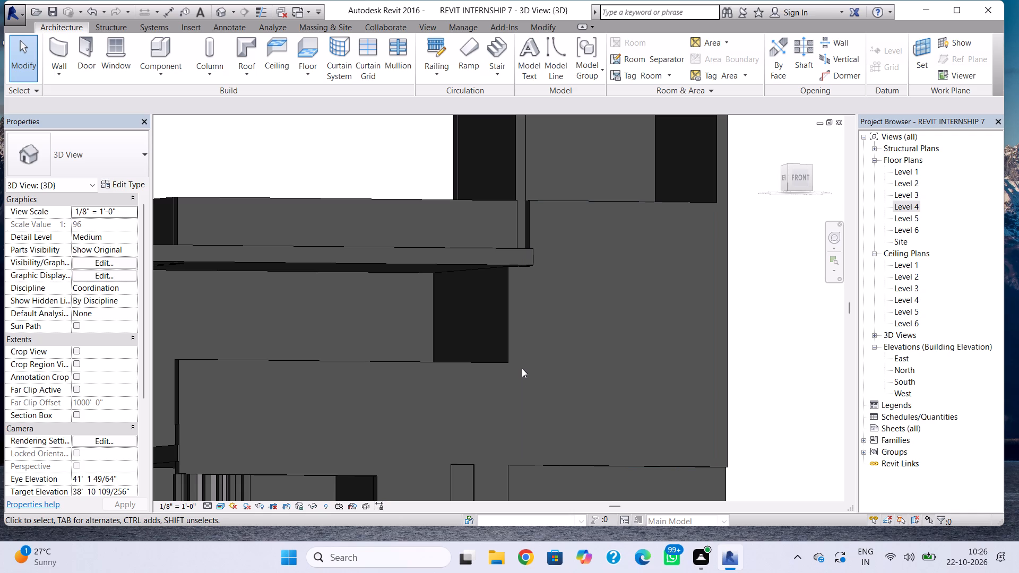
scroll(522, 367, down, 4)
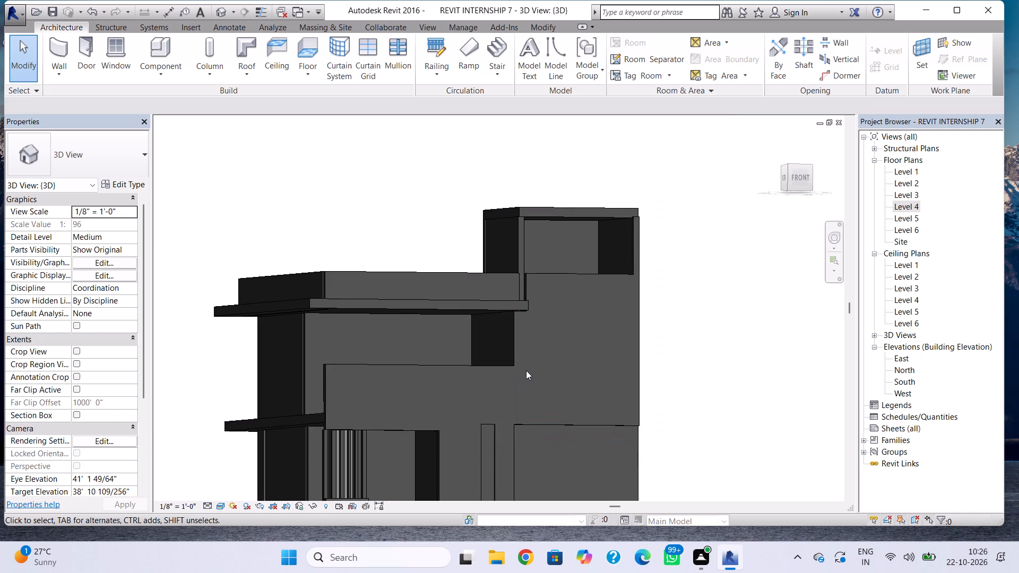
middle_drag(524, 353, 494, 294)
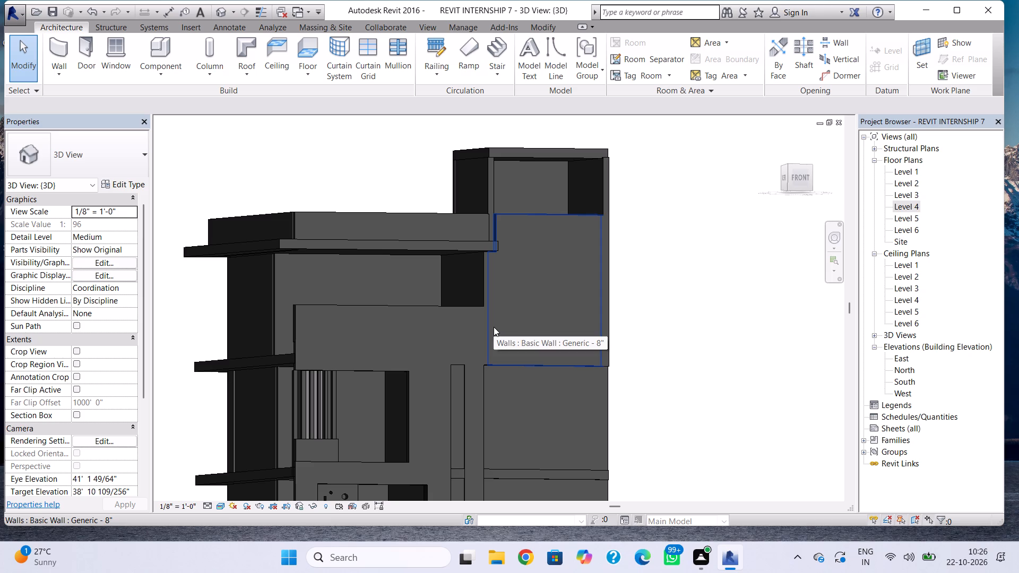
shift+right_drag(494, 331, 522, 355)
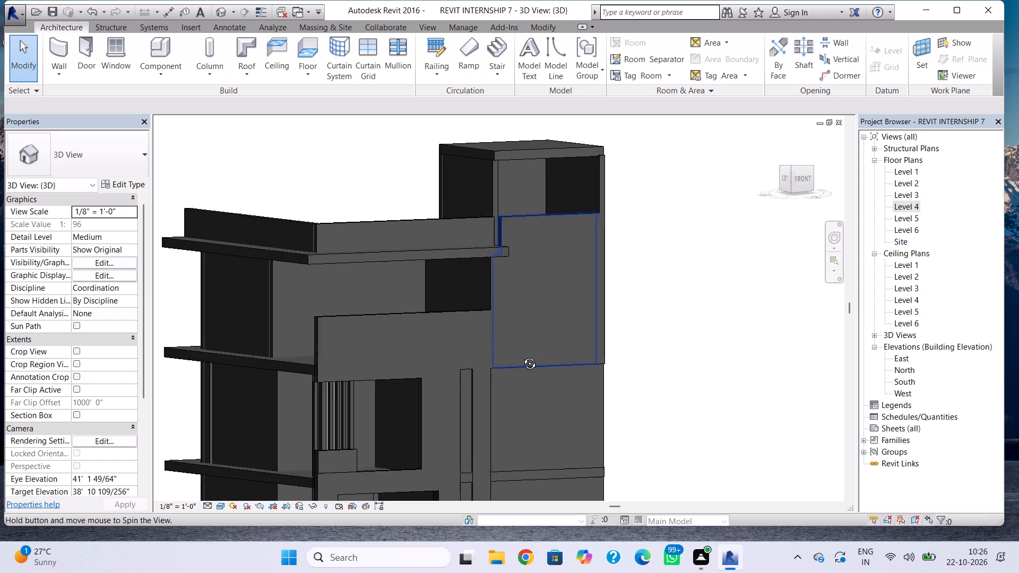
shift+right_drag(522, 355, 453, 363)
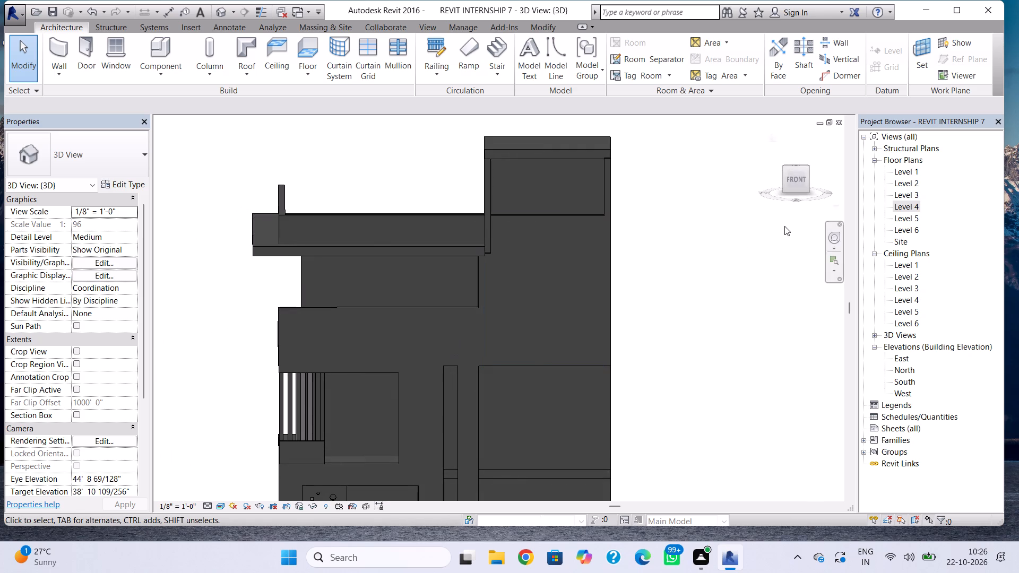
On the Level 5 floor plan, draw an 8' long, 12' high Generic 8" wall westward from beside the rooftop room's southwest corner.
double_click(904, 216)
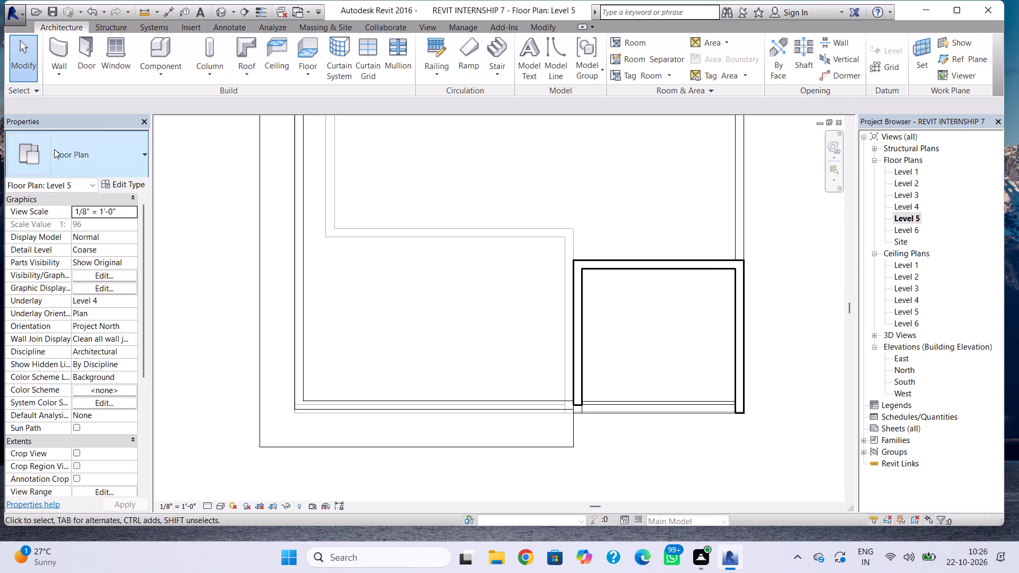
click(59, 53)
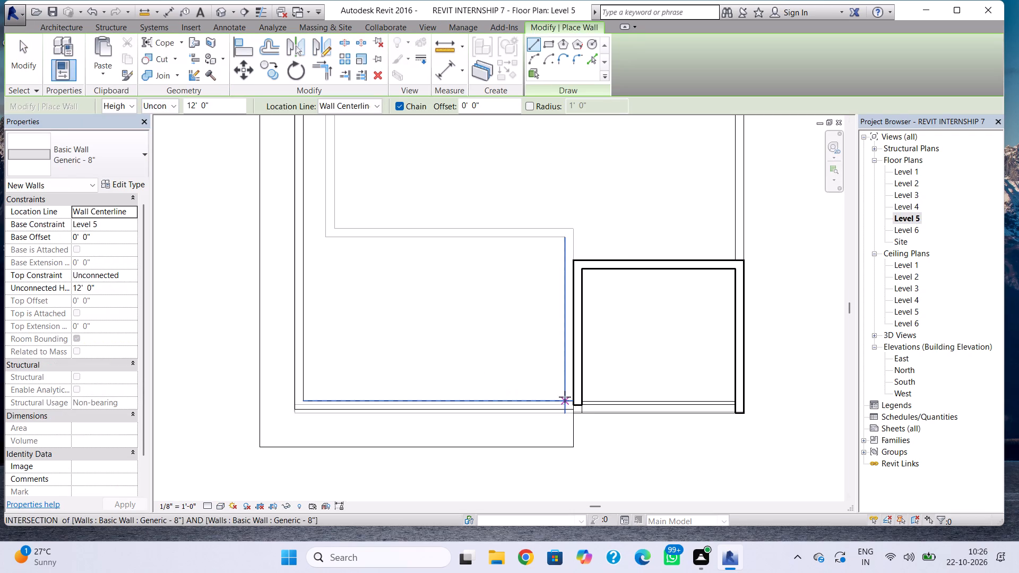
click(565, 397)
click(462, 404)
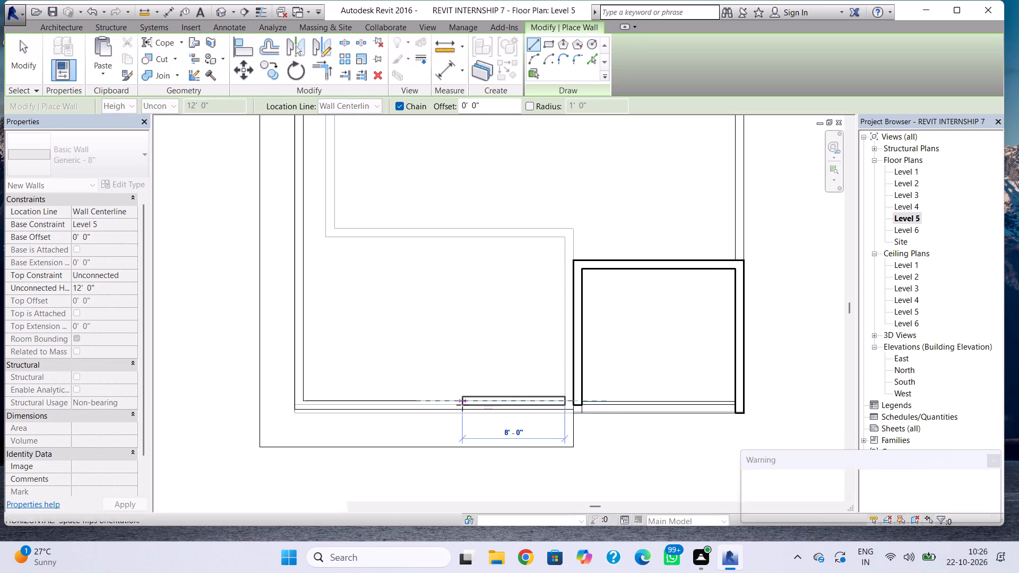
key(Escape)
key(Escape)
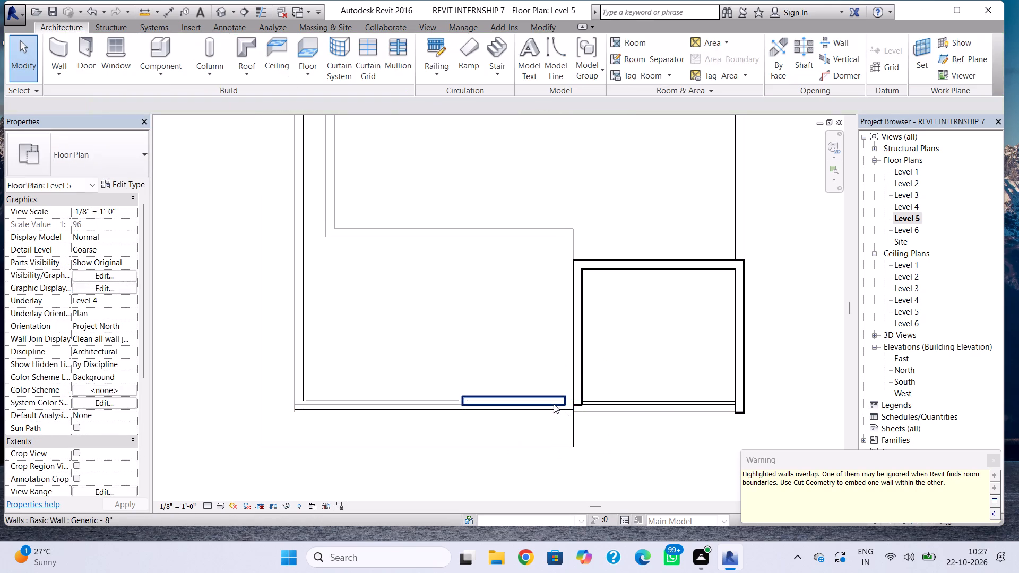
Nudge the new 8' wall slightly north, off the existing south wall line.
click(553, 397)
key(Up)
key(Up)
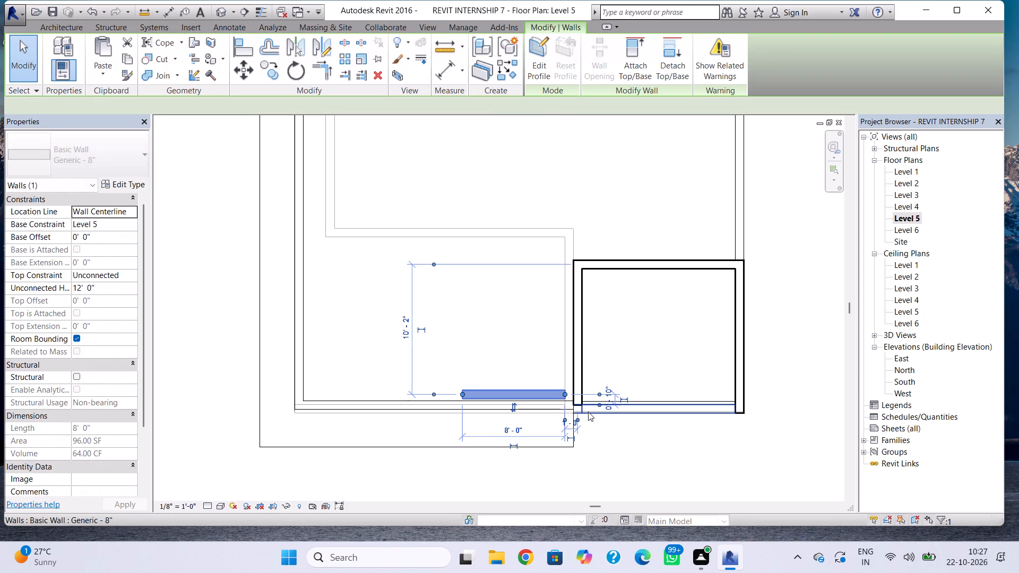
scroll(557, 386, up, 8)
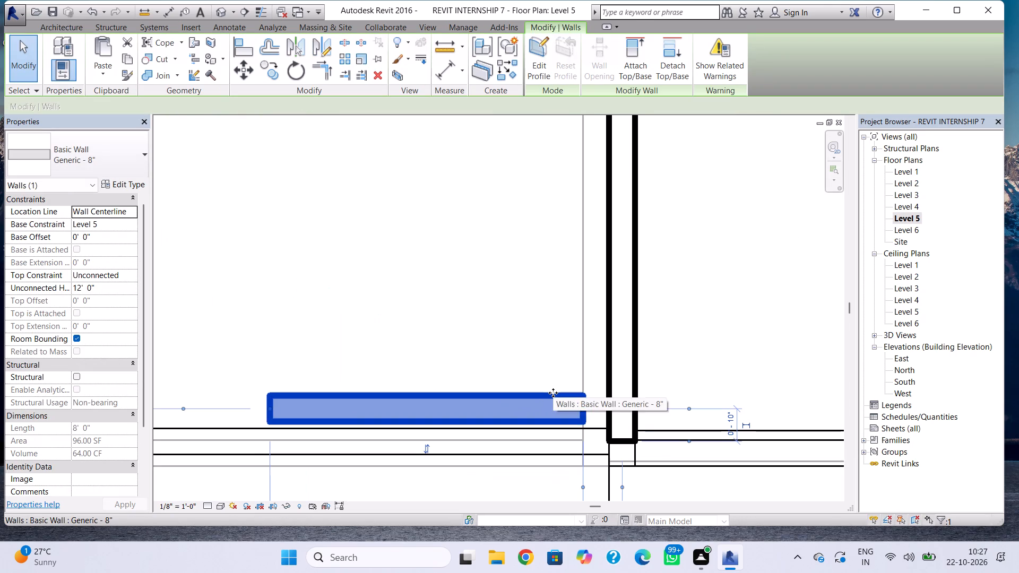
key(Down)
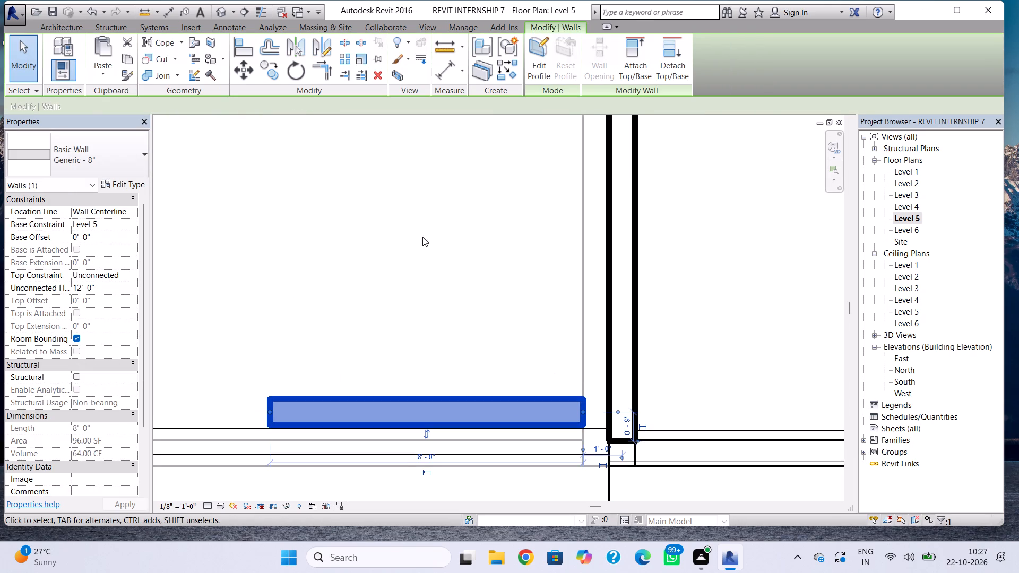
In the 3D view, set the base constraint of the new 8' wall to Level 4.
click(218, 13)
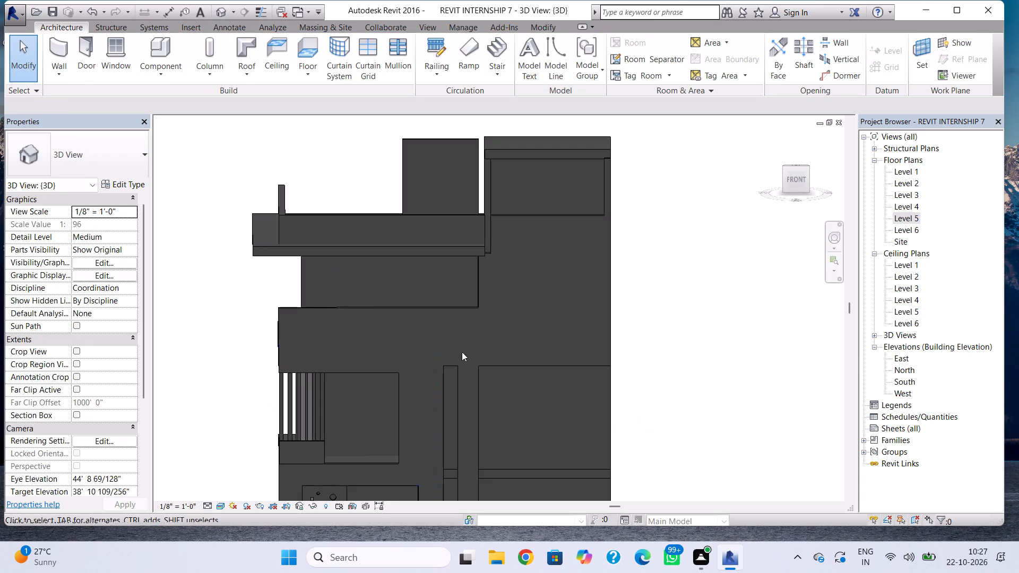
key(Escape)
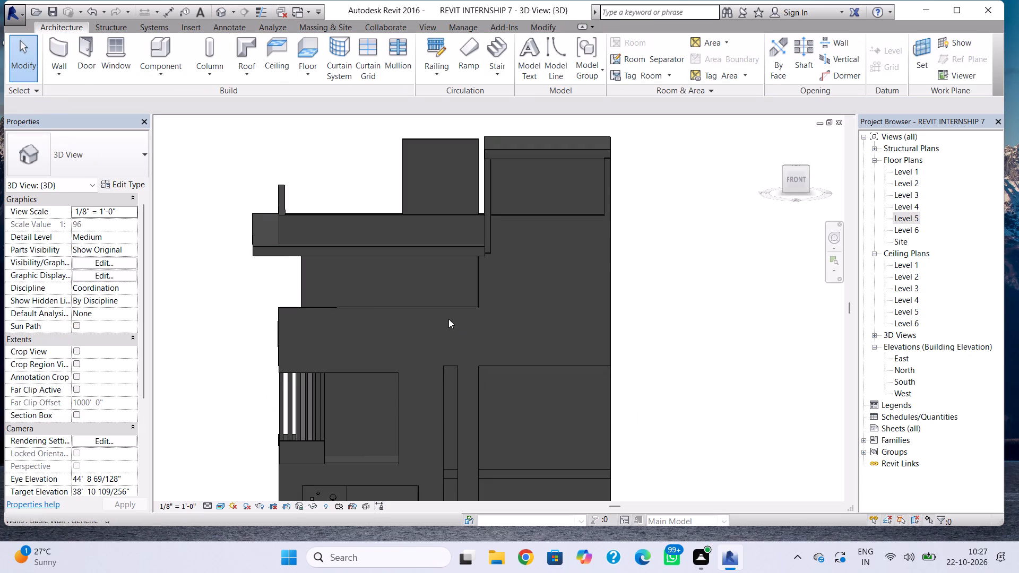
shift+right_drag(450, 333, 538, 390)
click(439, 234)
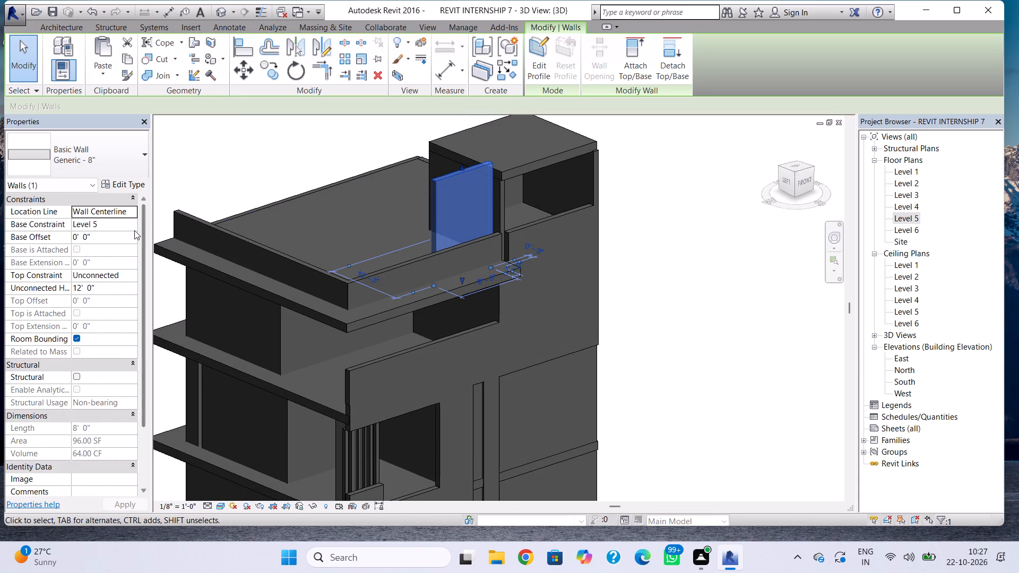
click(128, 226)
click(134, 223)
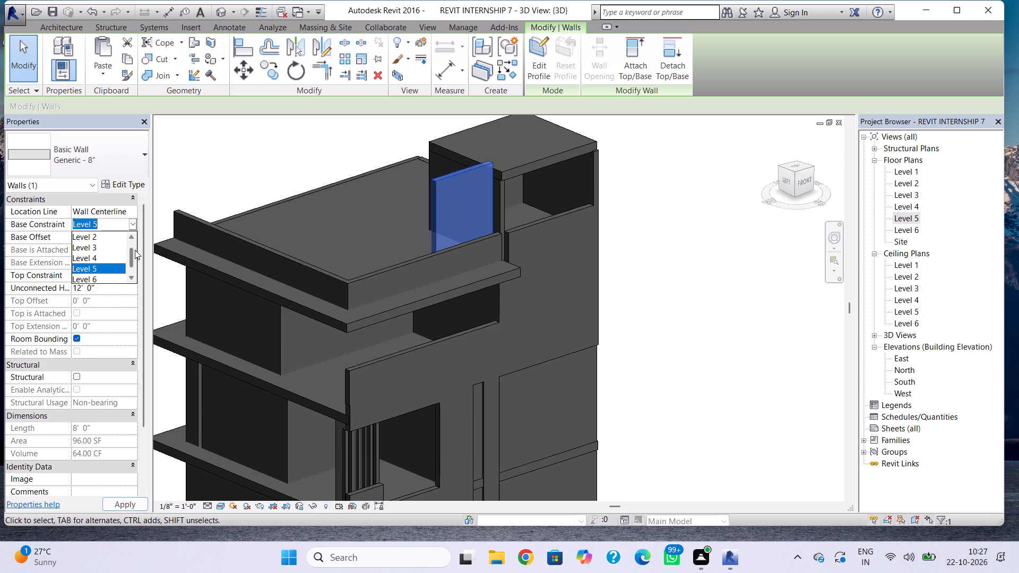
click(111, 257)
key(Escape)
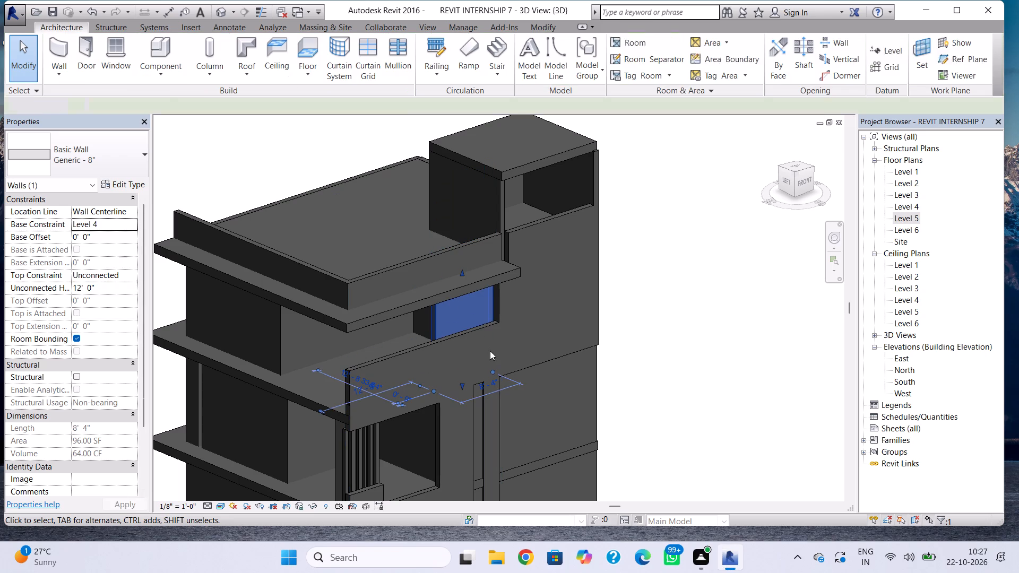
Examine from the front the short Level 4 wall behind the opening and the adjoining side wall's edge.
shift+right_drag(523, 343, 467, 368)
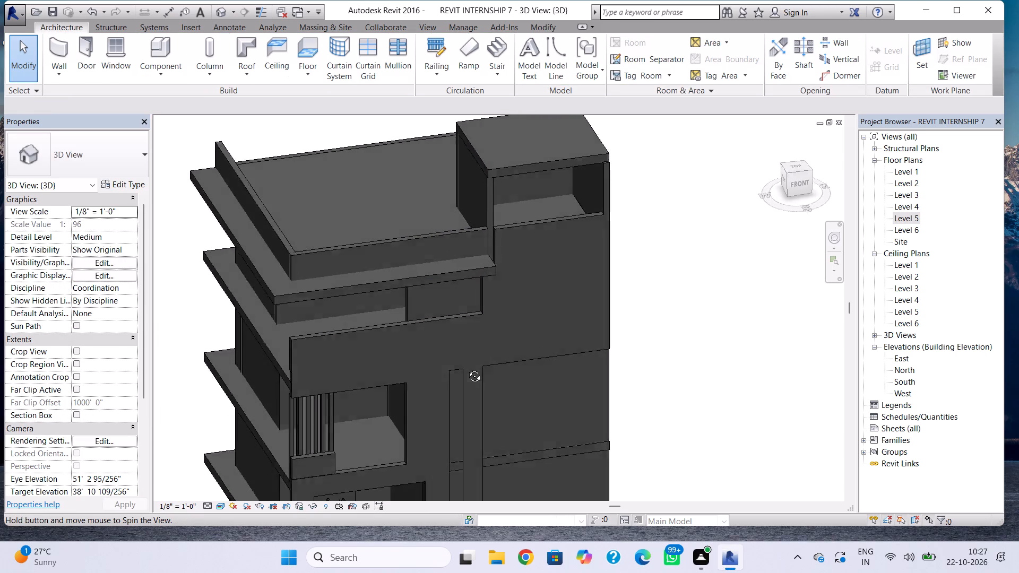
shift+right_drag(467, 368, 414, 348)
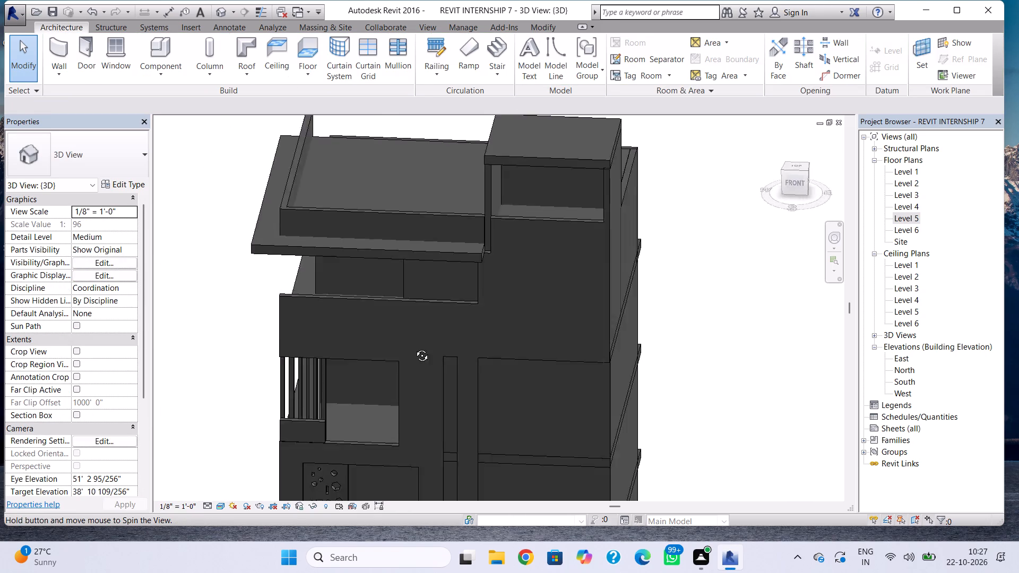
shift+right_drag(414, 348, 429, 271)
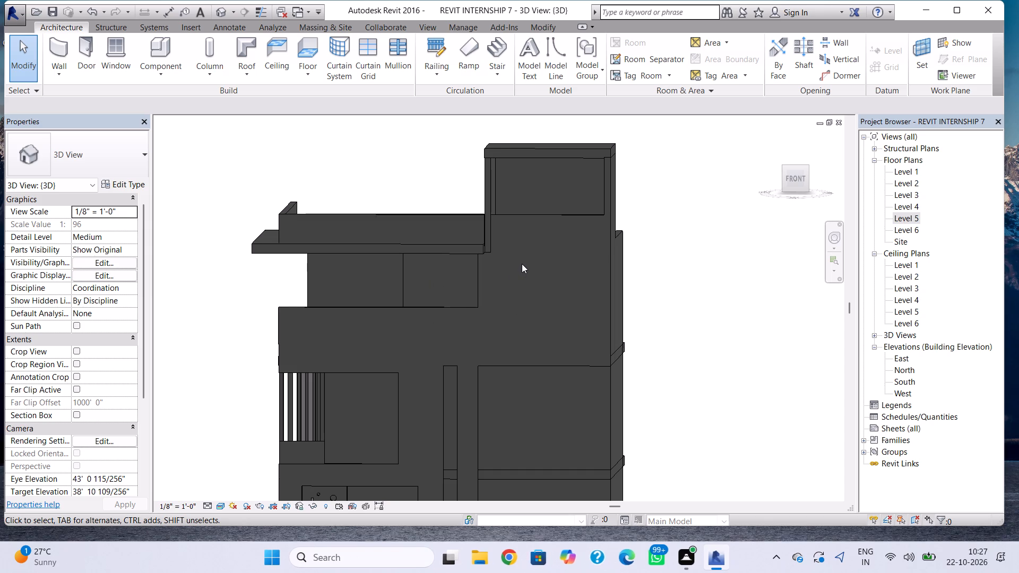
click(479, 286)
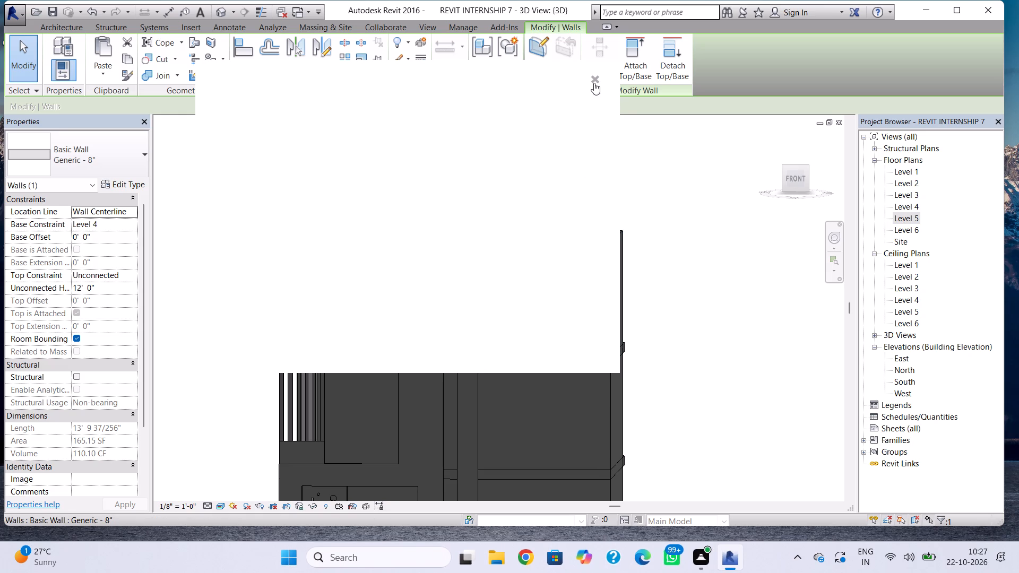
click(594, 82)
scroll(477, 353, up, 2)
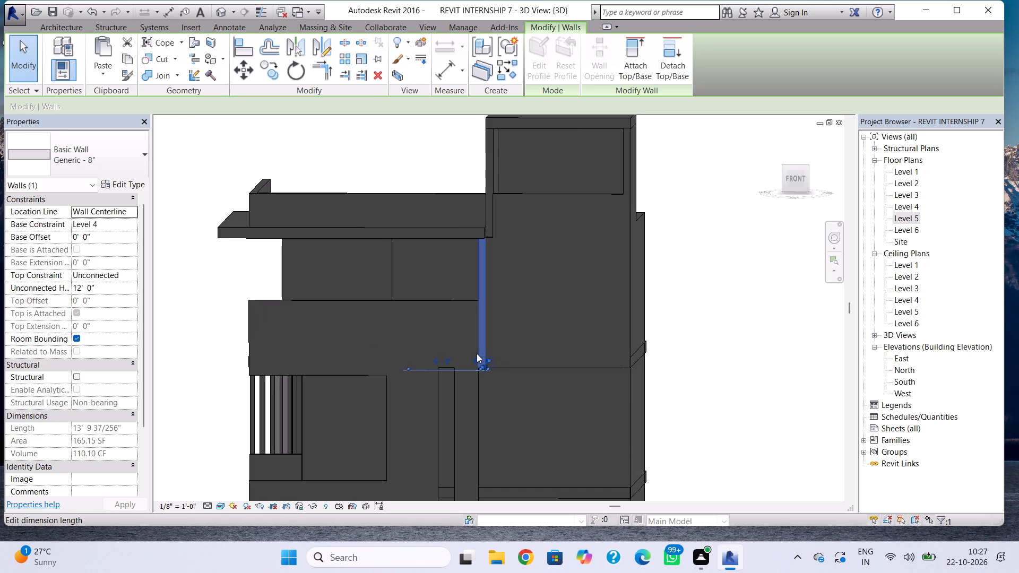
key(Escape)
click(479, 271)
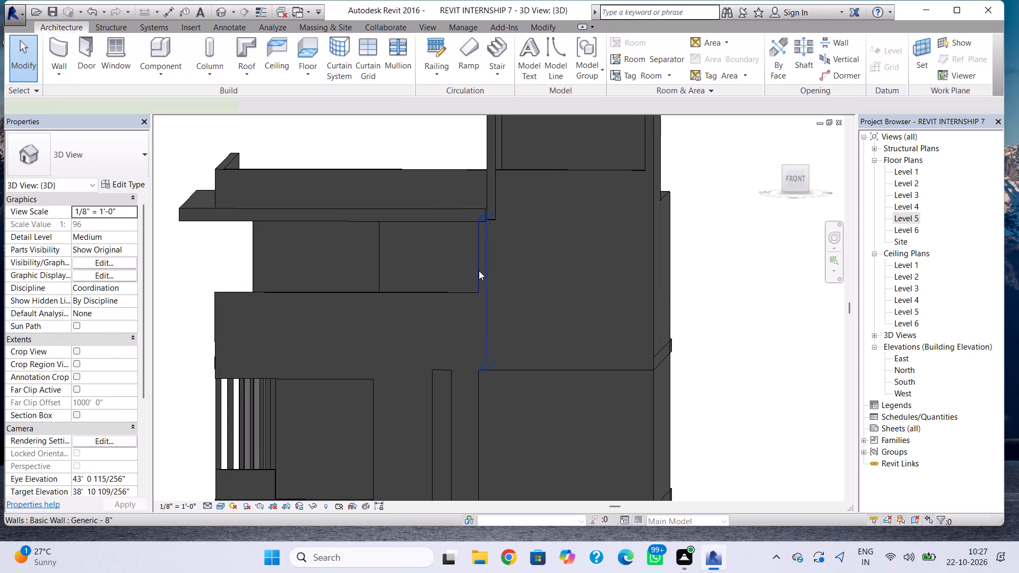
key(Escape)
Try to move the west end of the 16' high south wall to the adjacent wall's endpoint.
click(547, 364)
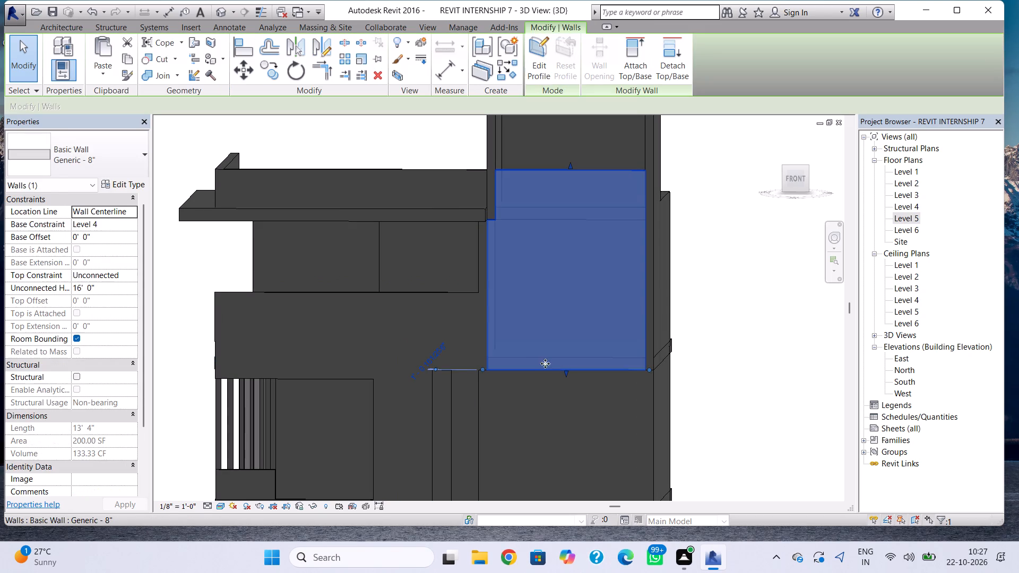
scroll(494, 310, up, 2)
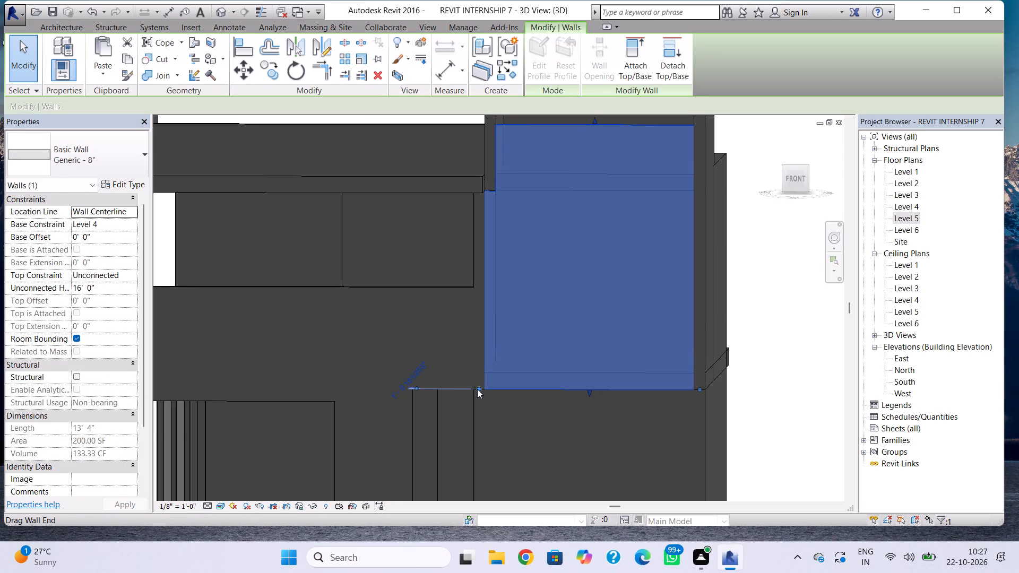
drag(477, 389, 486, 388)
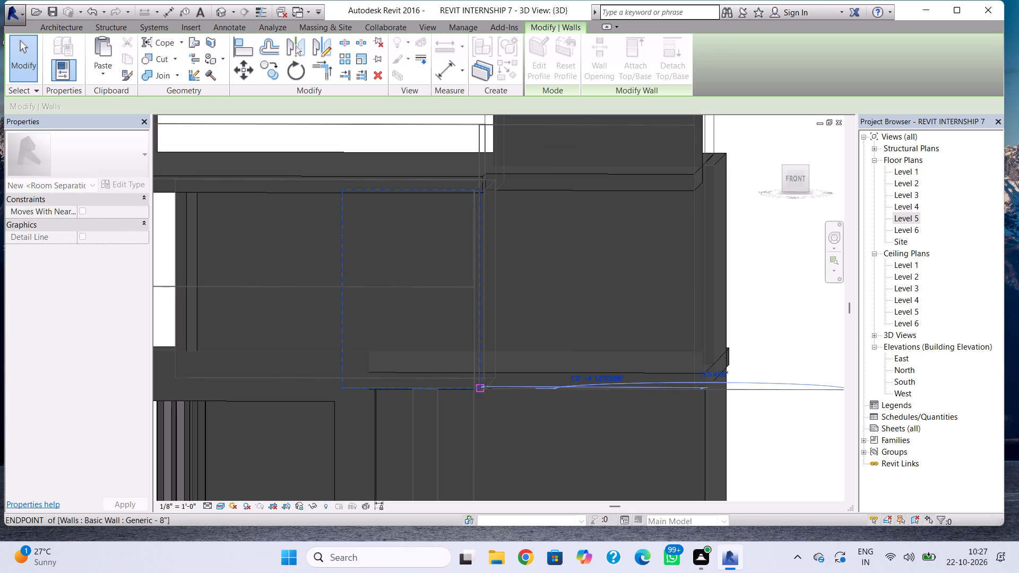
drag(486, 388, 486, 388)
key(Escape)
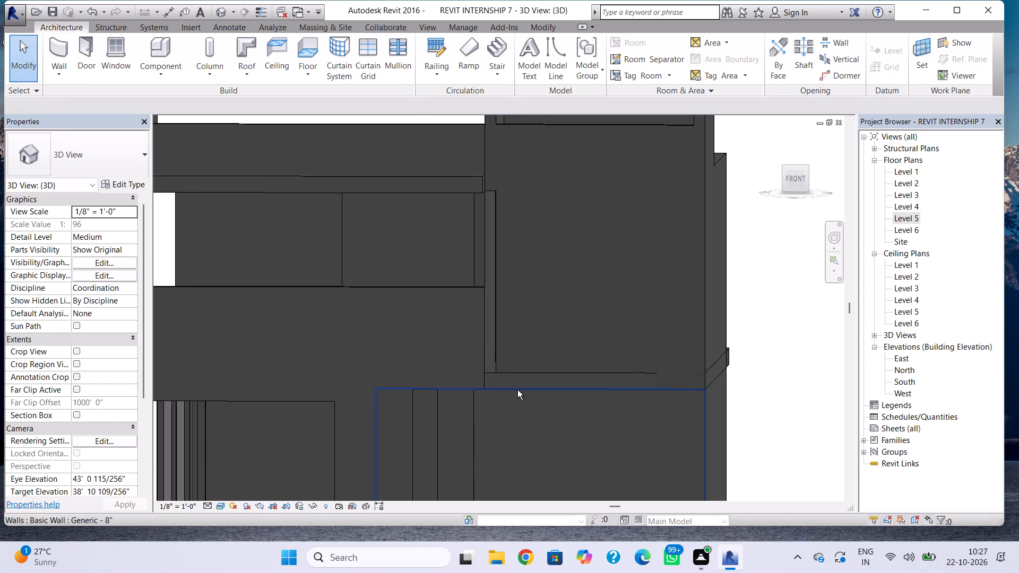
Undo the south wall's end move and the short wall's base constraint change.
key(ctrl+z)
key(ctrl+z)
Delete the 10' high Level 5 side wall beneath the west edge of the raised roof, beside the 16' high south wall.
middle_drag(515, 389, 519, 400)
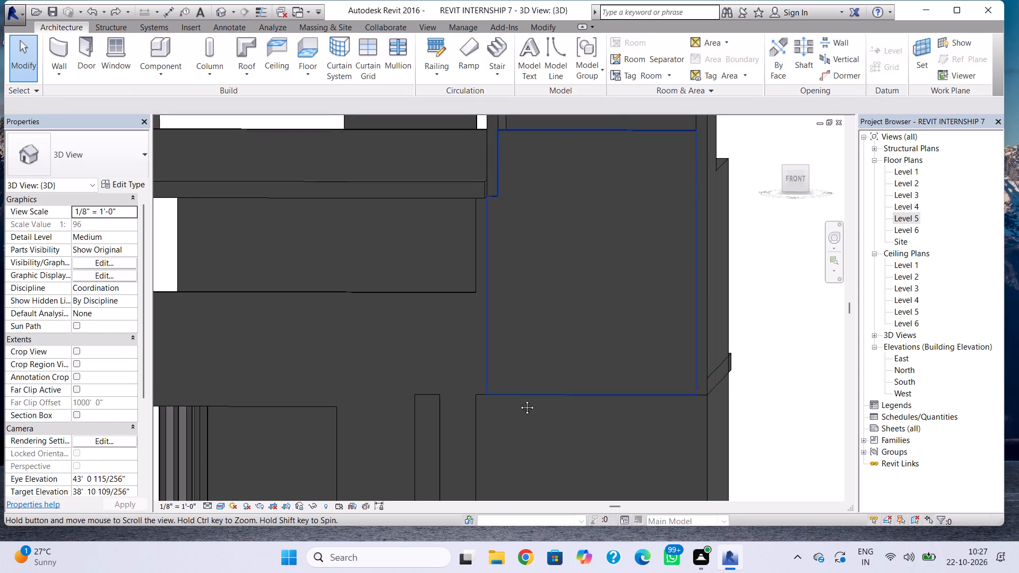
middle_drag(519, 400, 519, 426)
key(Escape)
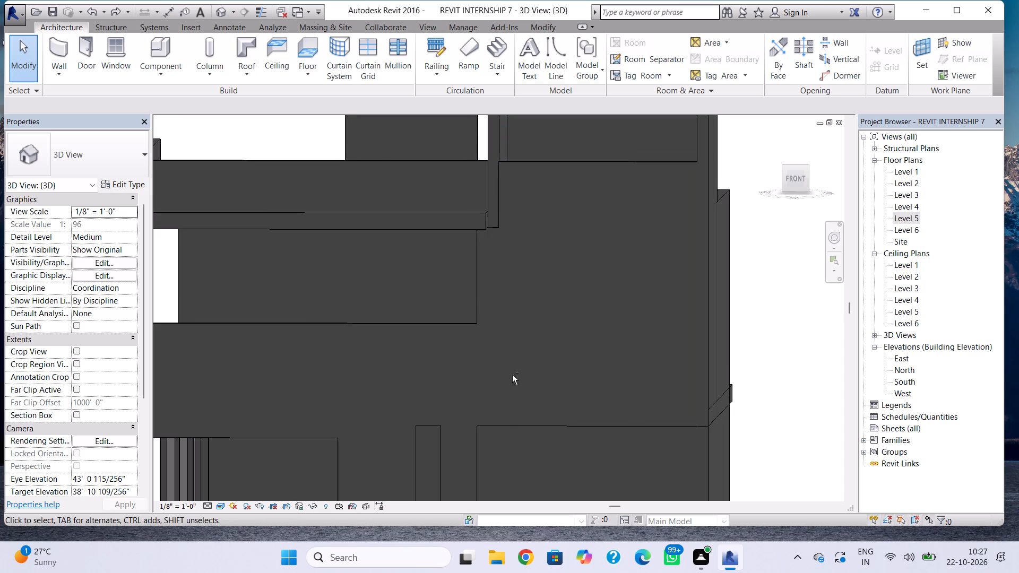
shift+right_click(523, 364)
shift+right_drag(506, 368, 507, 449)
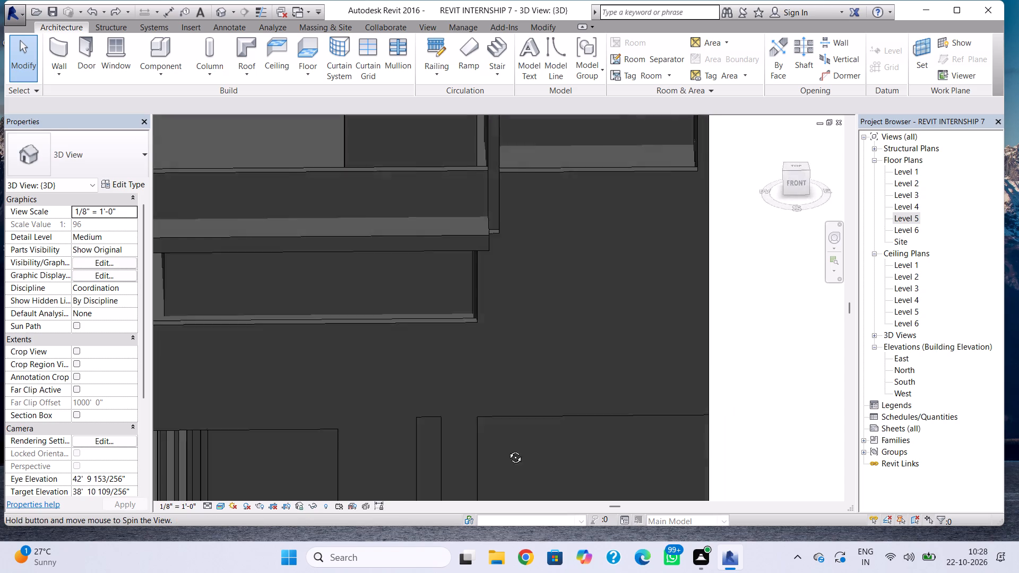
shift+right_drag(507, 449, 475, 421)
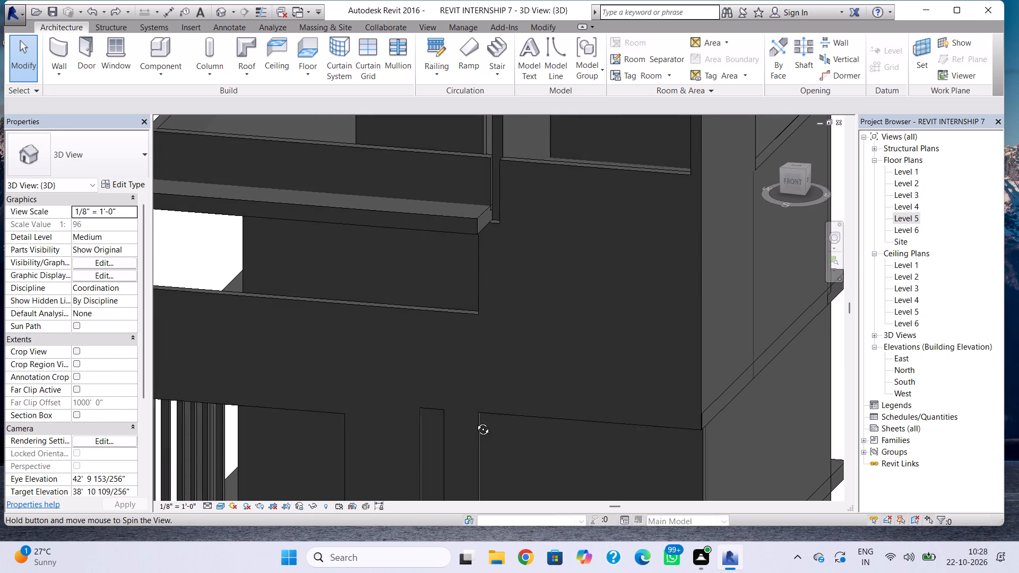
shift+right_drag(475, 421, 522, 423)
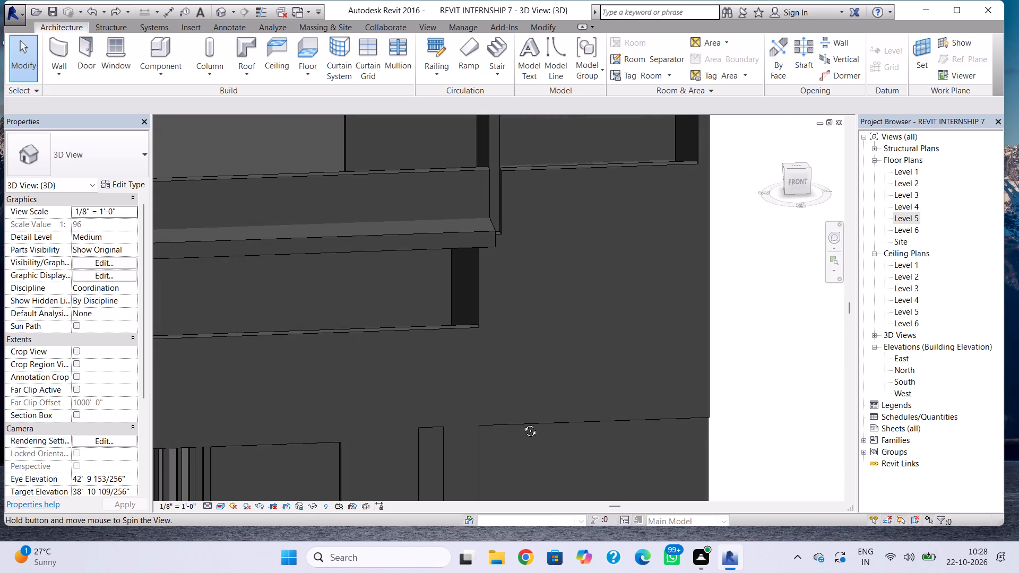
shift+right_drag(522, 423, 519, 424)
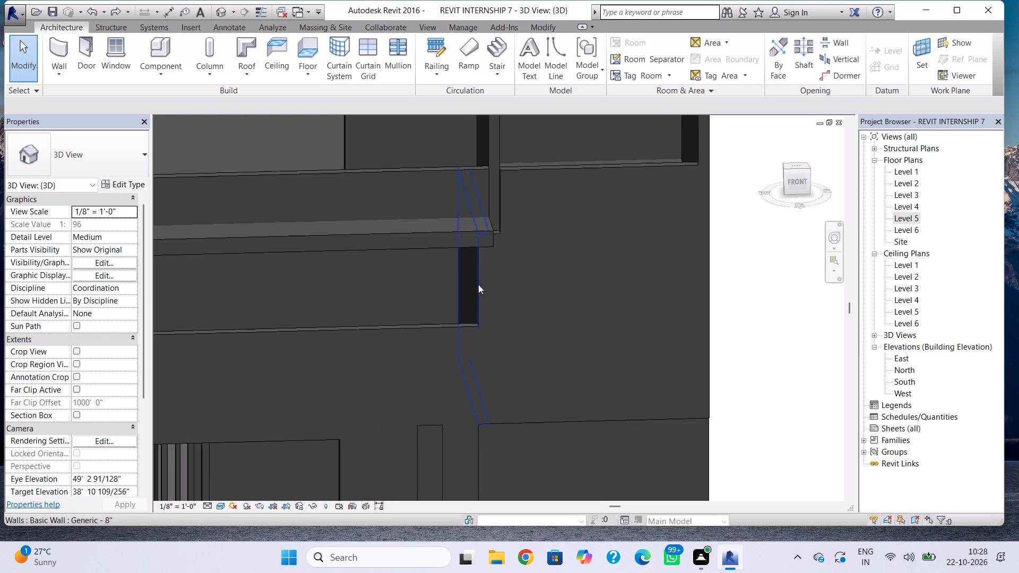
click(494, 290)
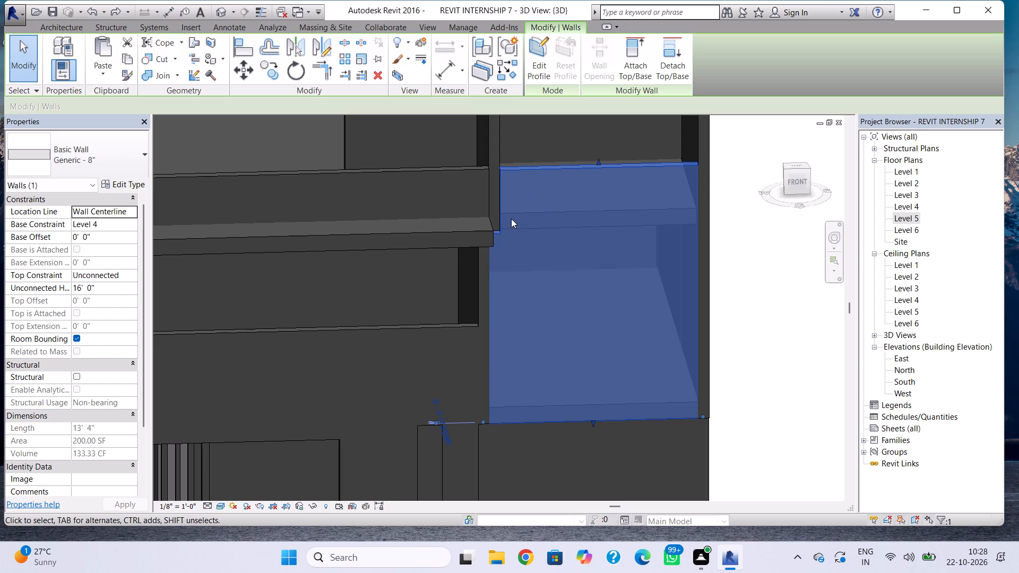
click(497, 161)
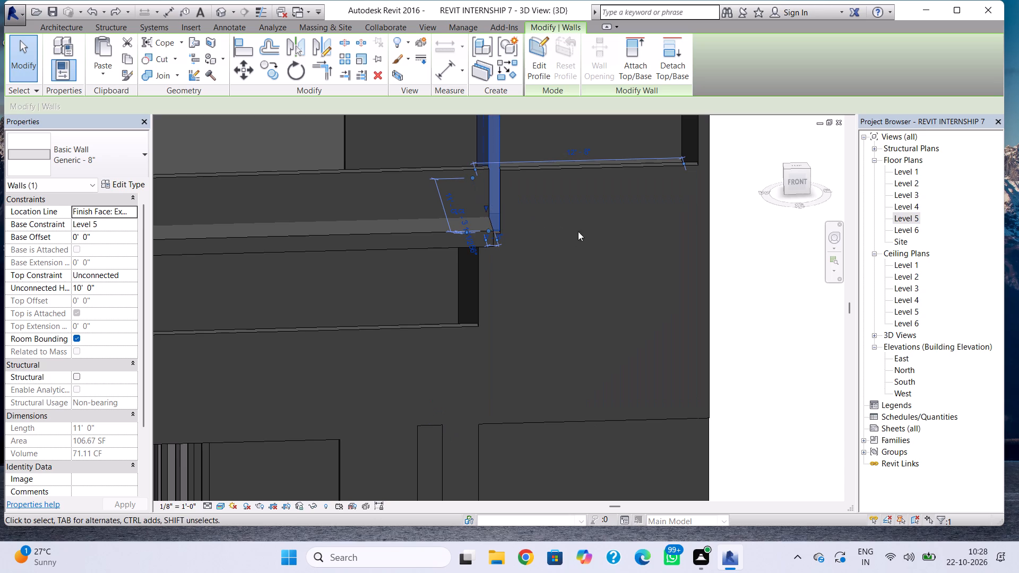
scroll(603, 348, down, 4)
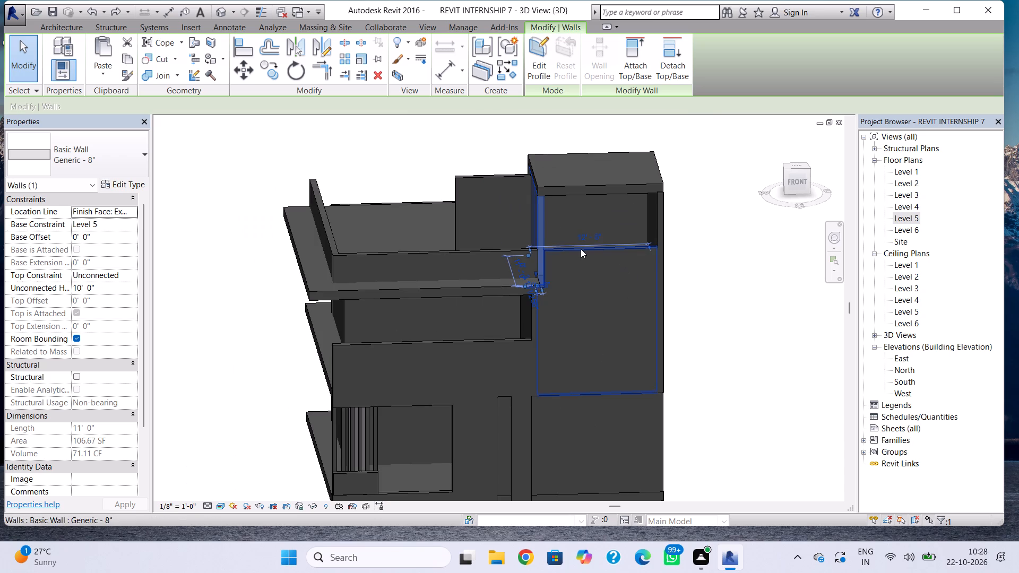
key(Delete)
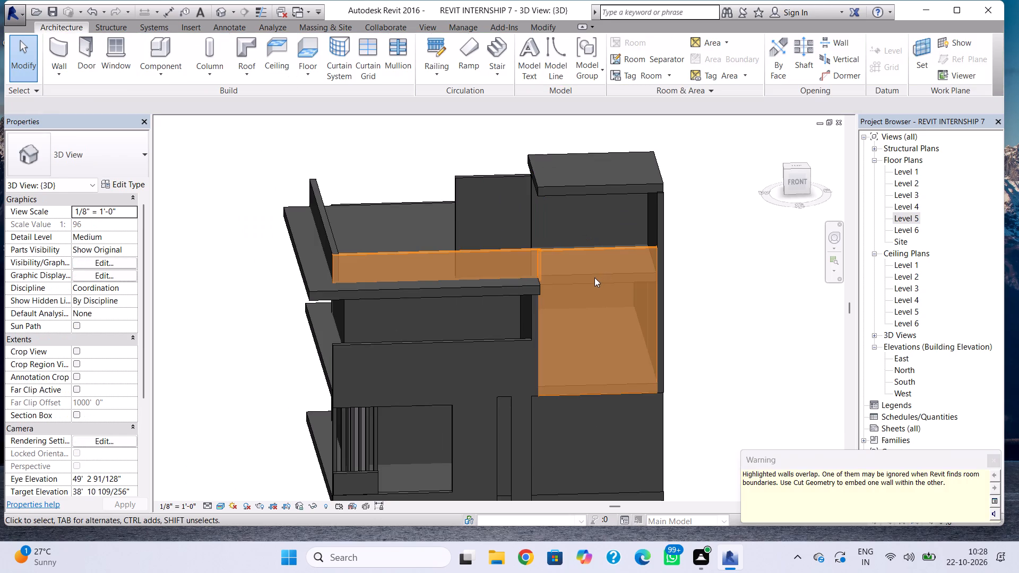
key(Escape)
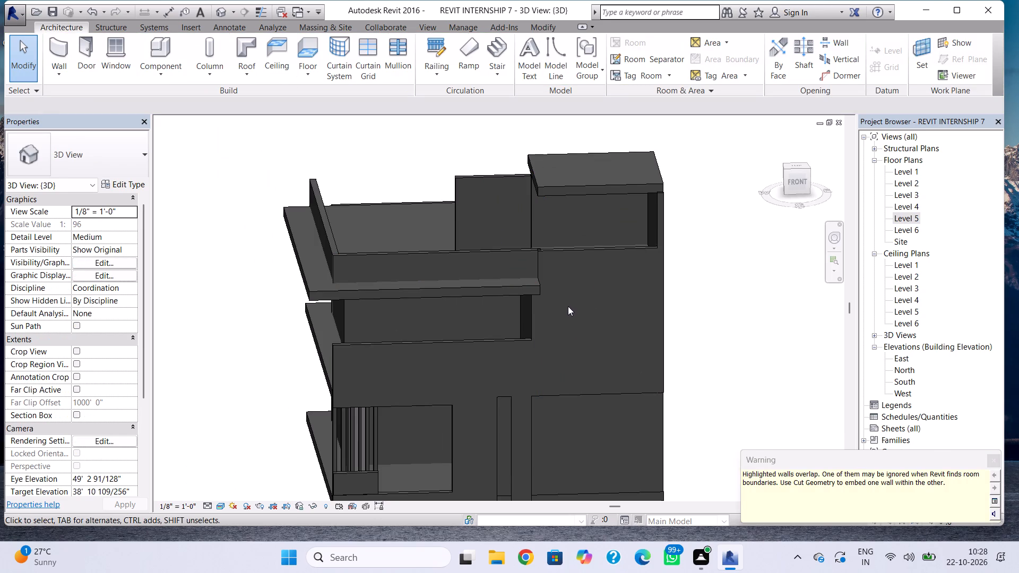
Nudge the south roof-edge parapet wall outward toward the outer face of the adjoining 16' high south wall.
shift+right_drag(571, 311, 601, 353)
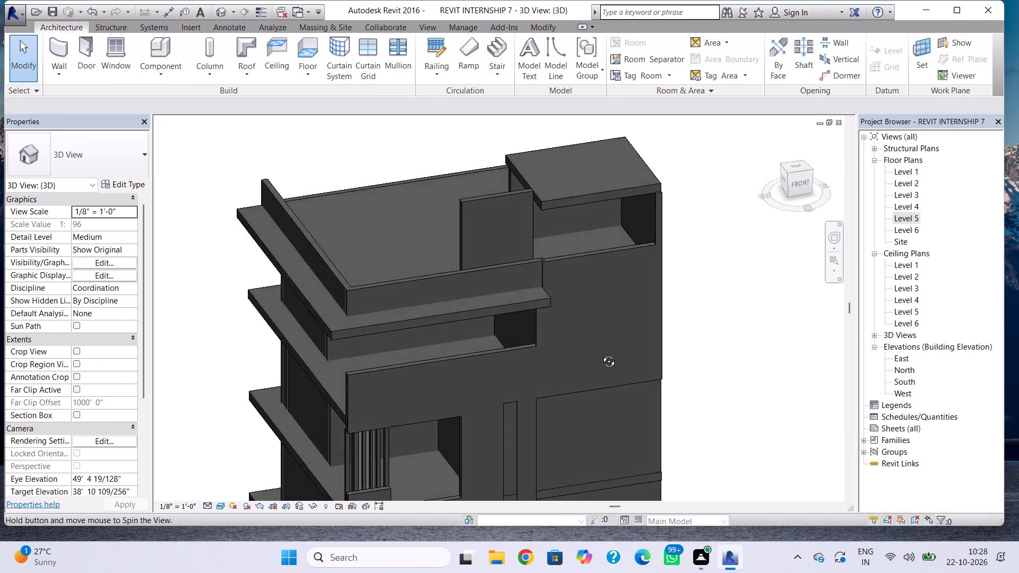
shift+right_drag(601, 353, 571, 400)
scroll(547, 287, up, 7)
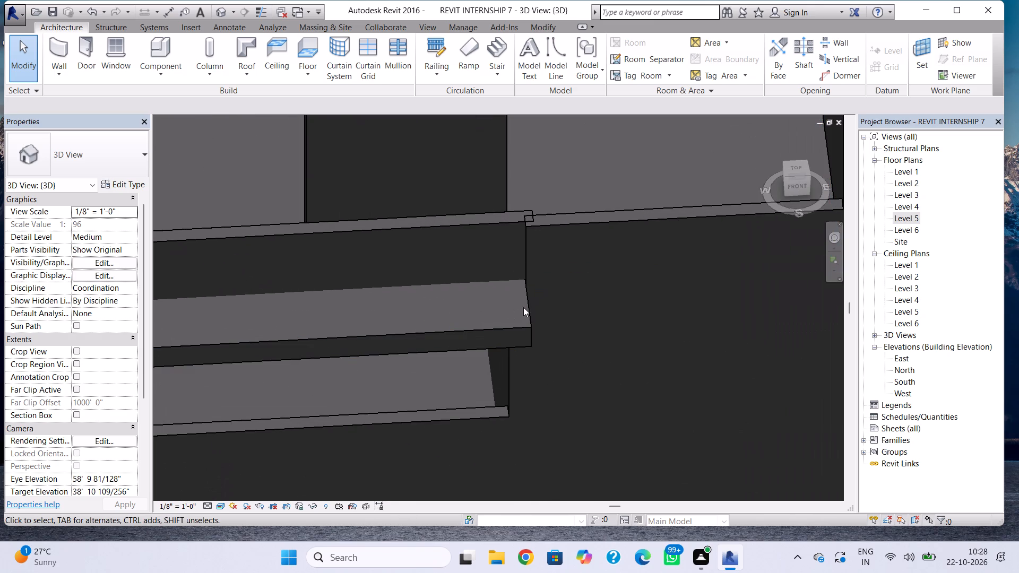
click(502, 226)
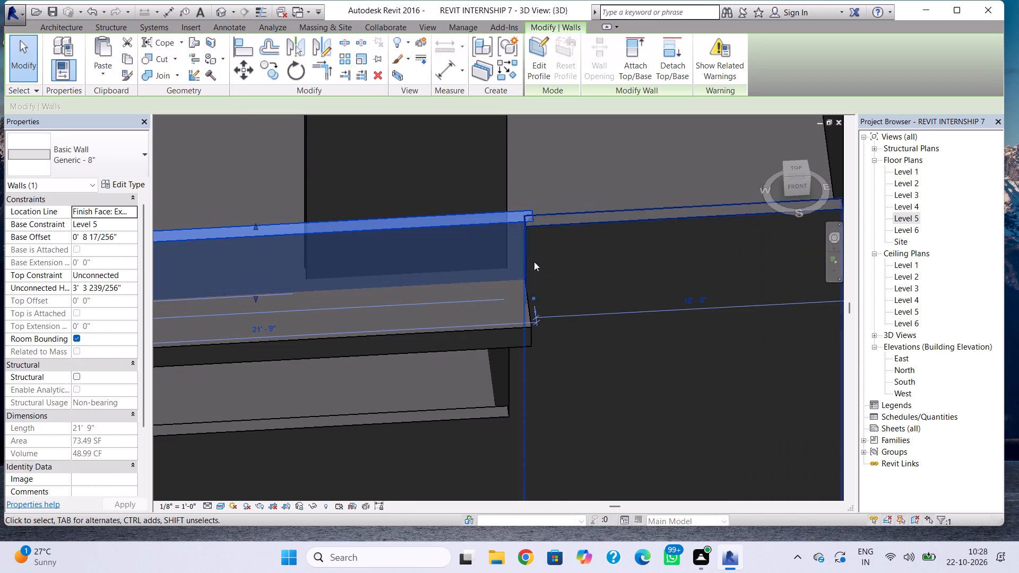
shift+right_drag(600, 323, 701, 413)
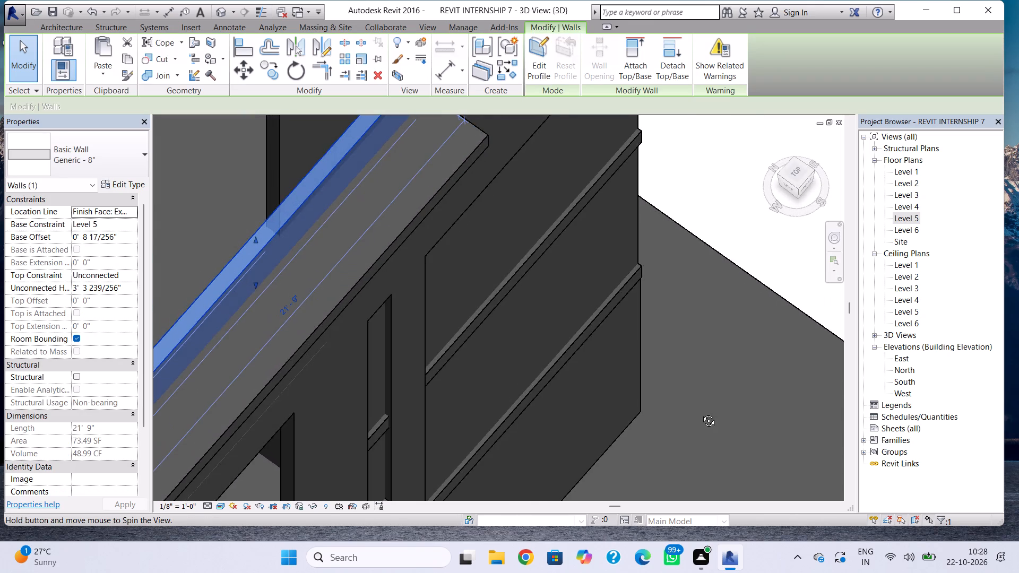
scroll(452, 334, down, 1)
middle_drag(470, 367, 510, 415)
shift+right_drag(476, 390, 543, 396)
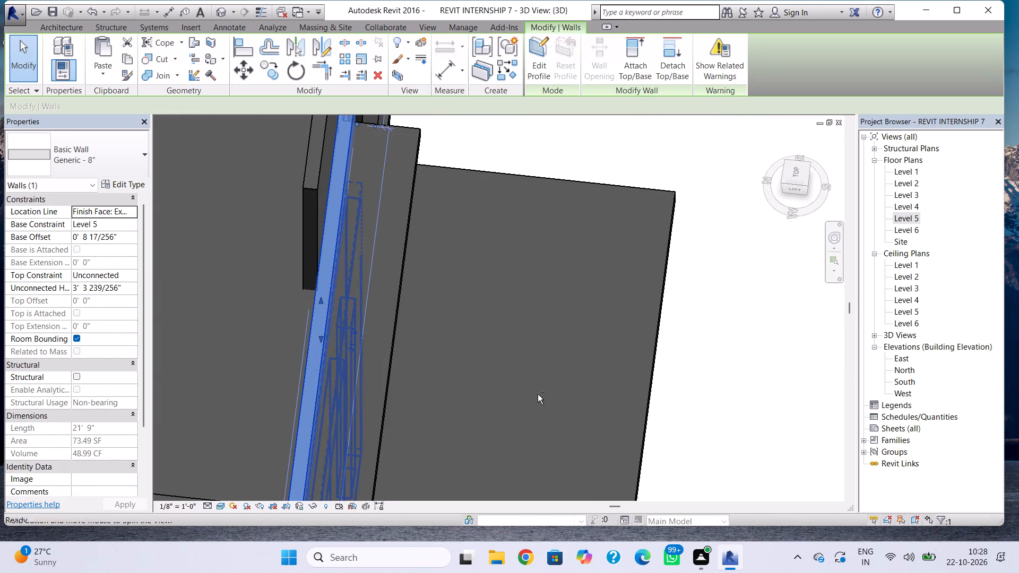
middle_drag(430, 390, 450, 491)
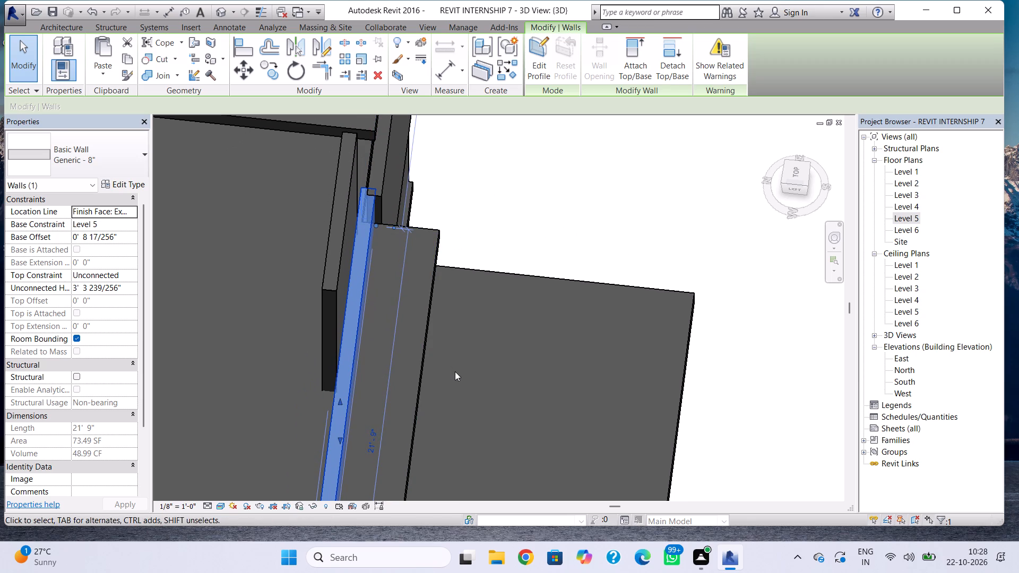
key(Right)
key(Right)
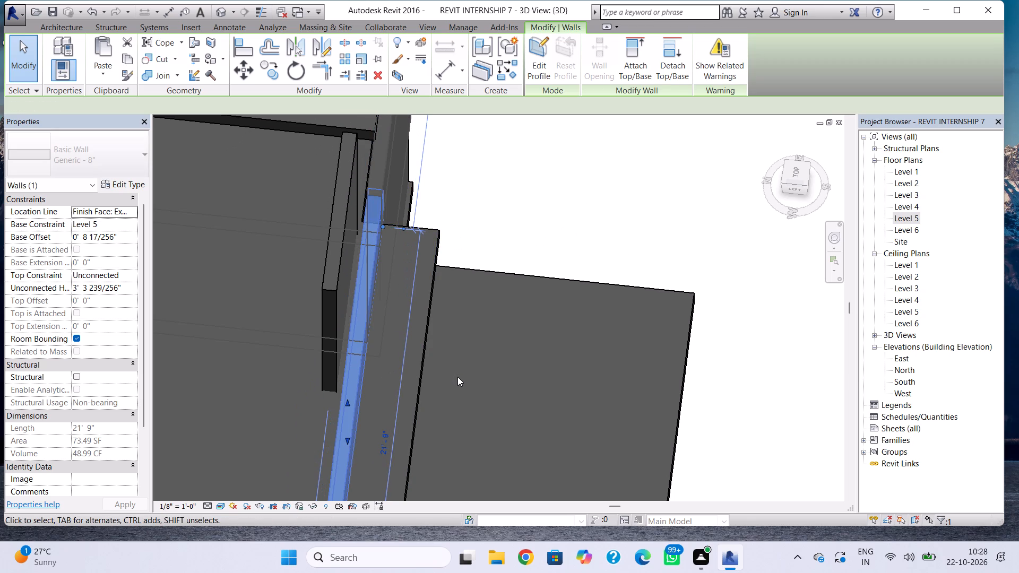
key(Left)
Fine-nudge the south parapet wall outward to line up with the 16' high south wall's faces, dismissing the Autodesk notification card.
scroll(422, 326, up, 4)
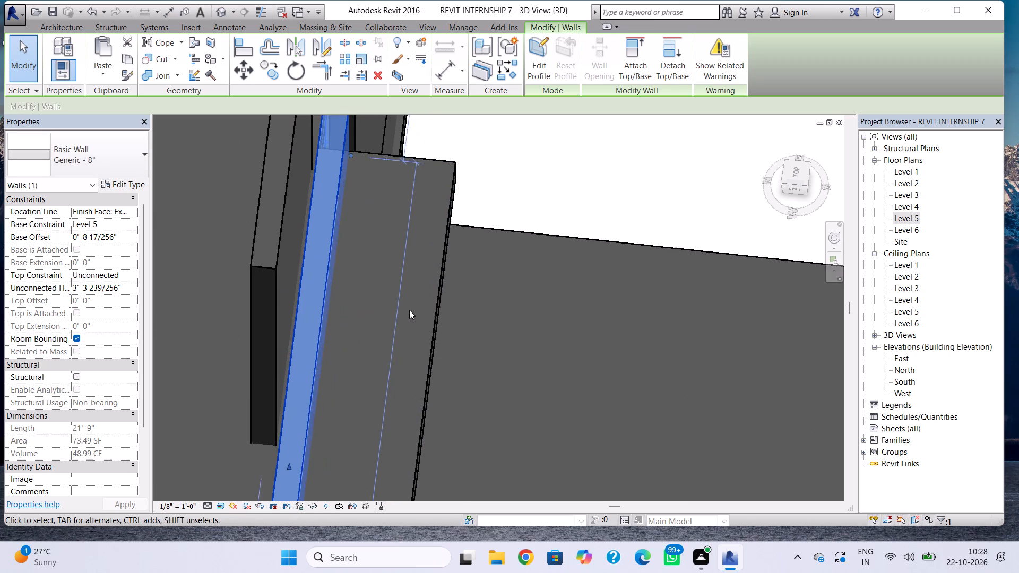
middle_drag(413, 324, 473, 501)
middle_click(429, 379)
scroll(430, 383, up, 1)
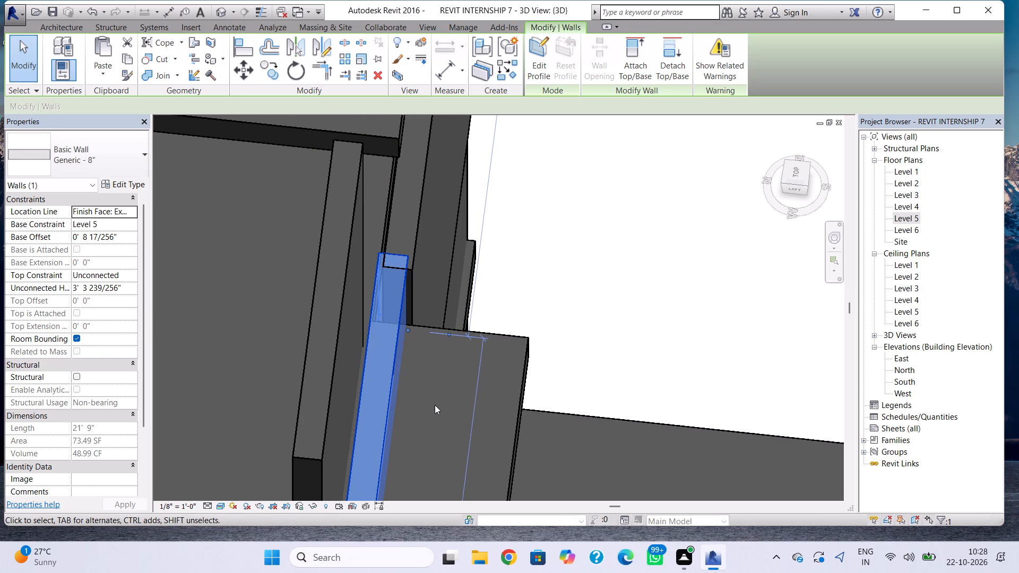
key(Right)
scroll(395, 363, up, 2)
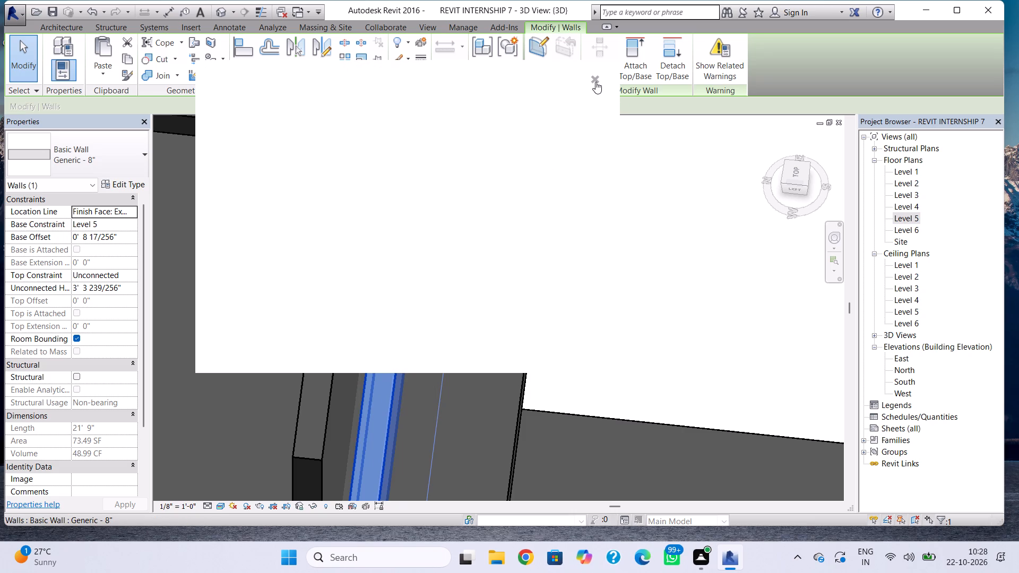
click(595, 82)
scroll(412, 294, up, 1)
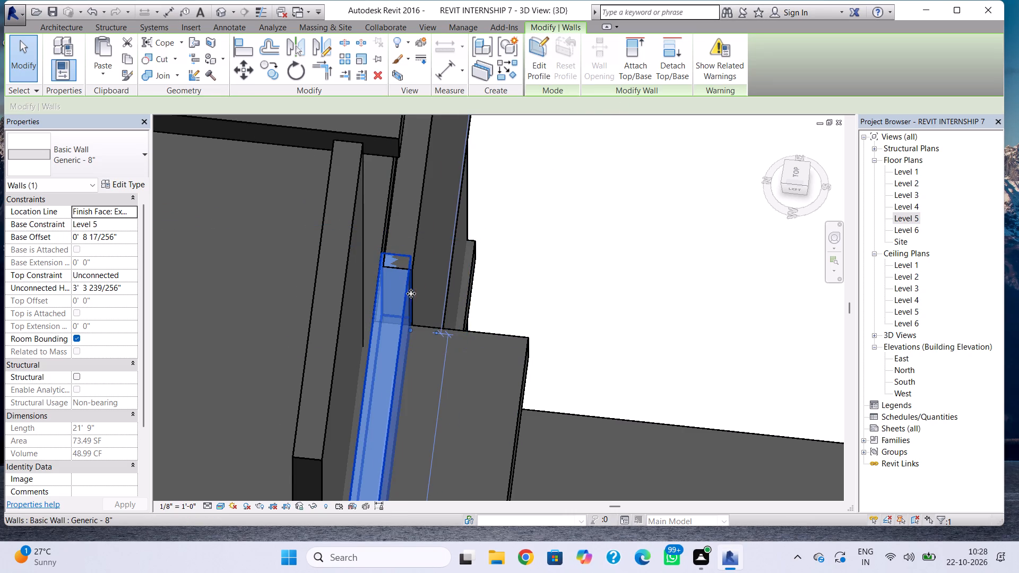
scroll(411, 293, up, 1)
shift+right_drag(409, 292, 423, 354)
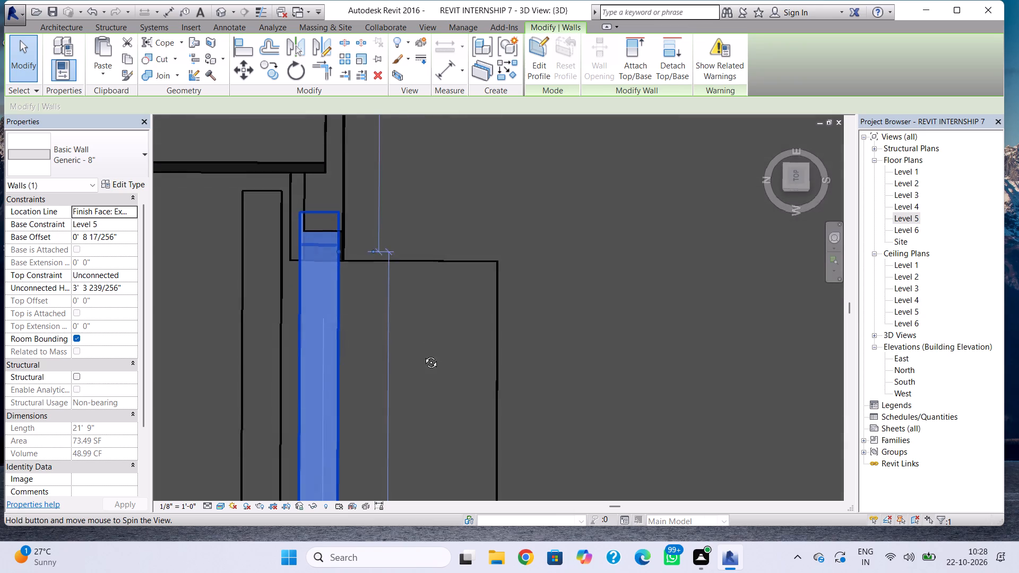
shift+right_drag(423, 354, 423, 366)
scroll(350, 268, up, 2)
middle_drag(347, 273, 378, 401)
key(Right)
key(Right)
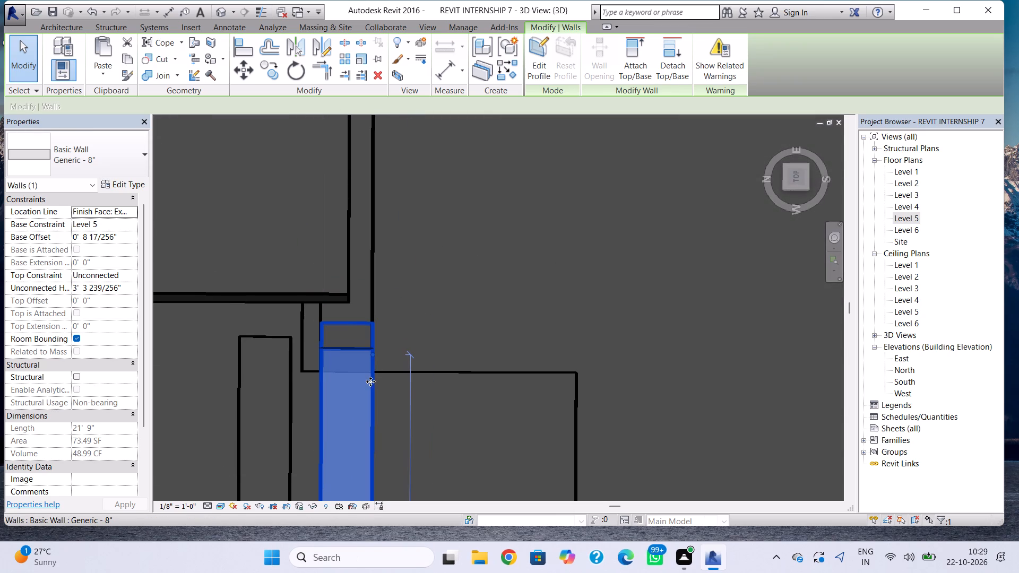
key(Escape)
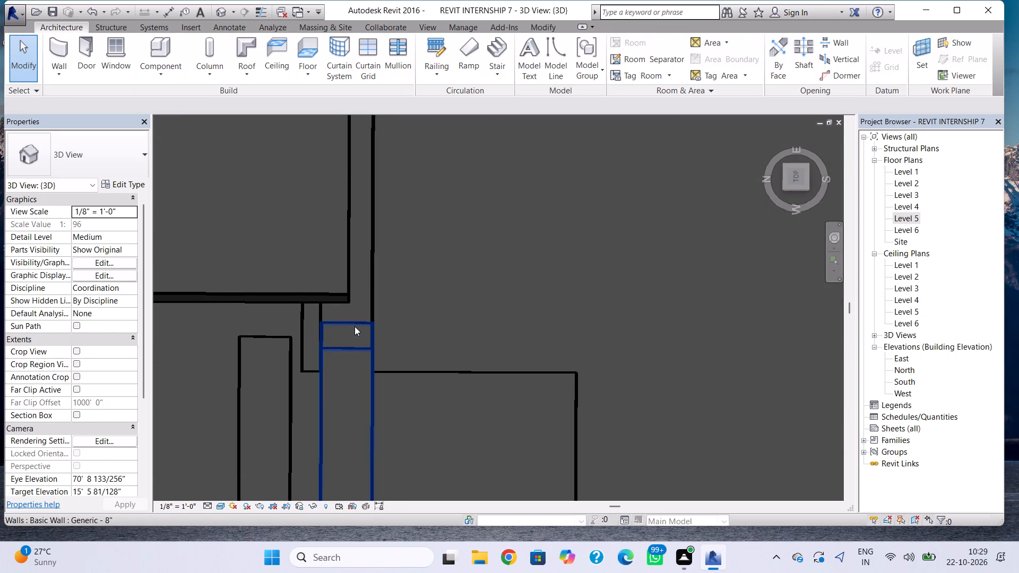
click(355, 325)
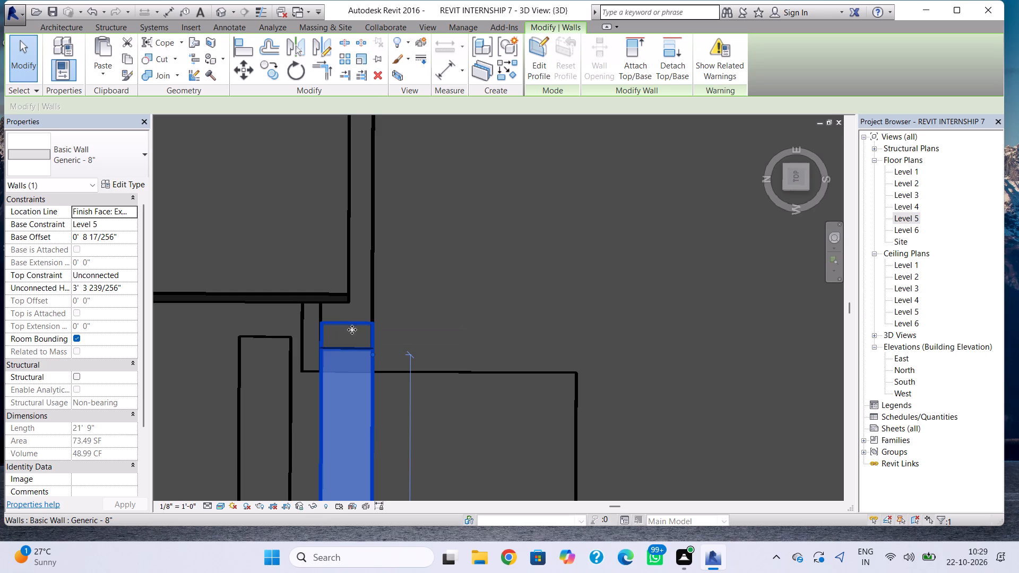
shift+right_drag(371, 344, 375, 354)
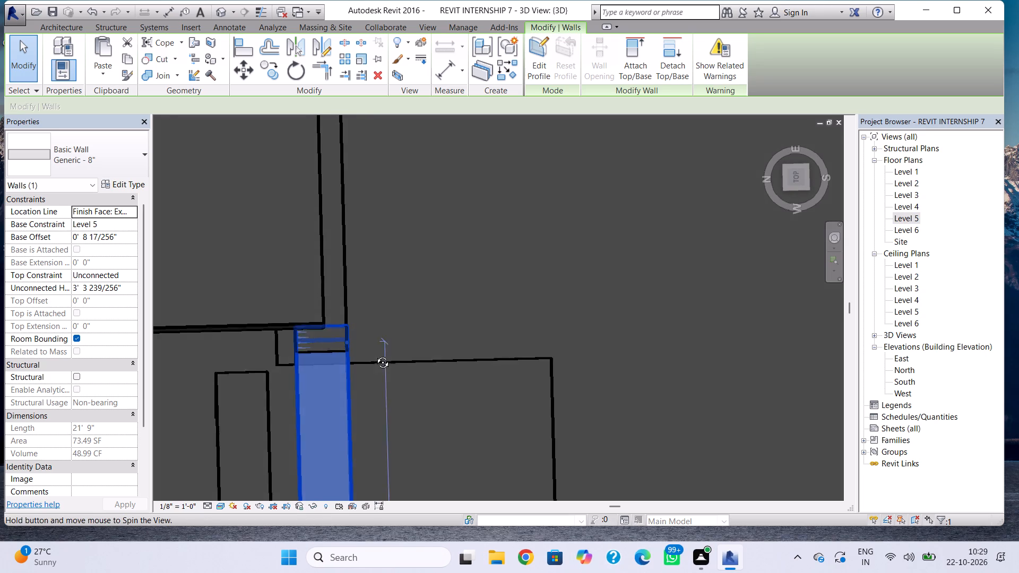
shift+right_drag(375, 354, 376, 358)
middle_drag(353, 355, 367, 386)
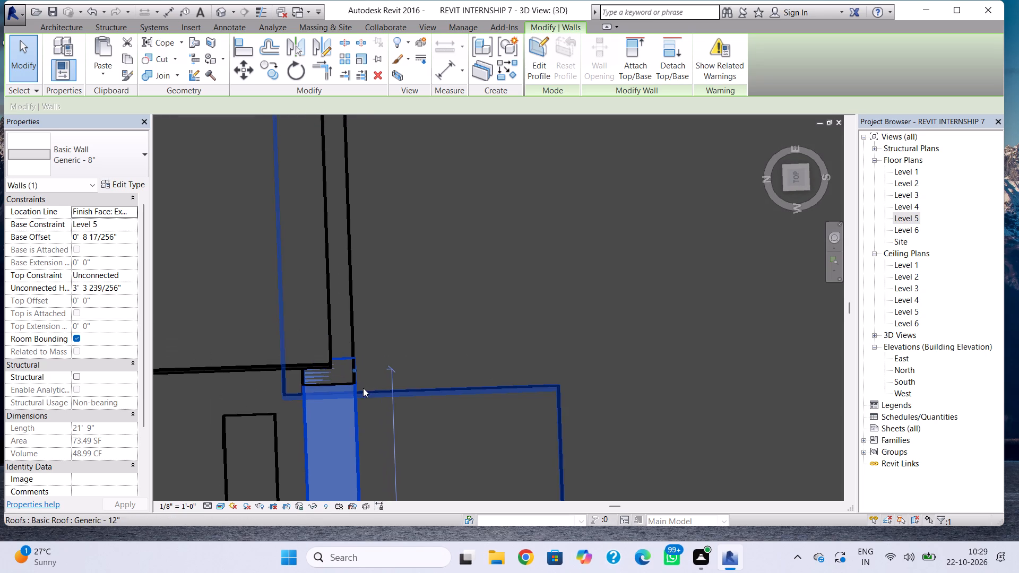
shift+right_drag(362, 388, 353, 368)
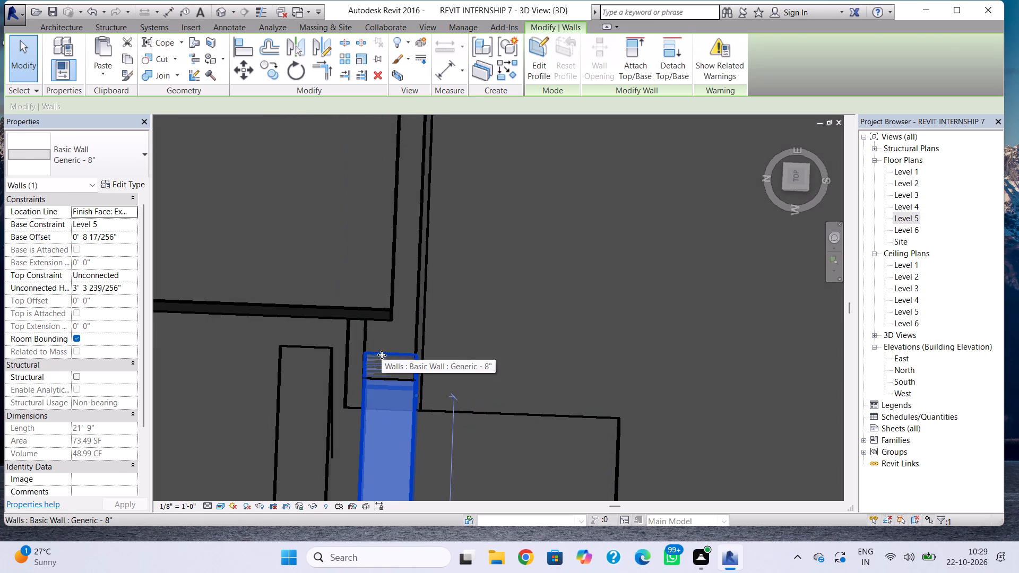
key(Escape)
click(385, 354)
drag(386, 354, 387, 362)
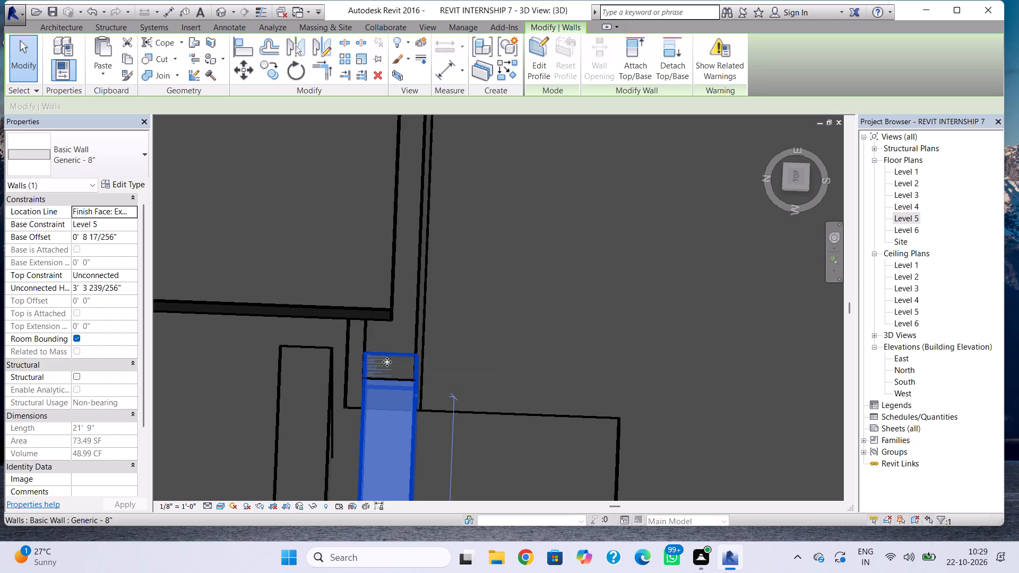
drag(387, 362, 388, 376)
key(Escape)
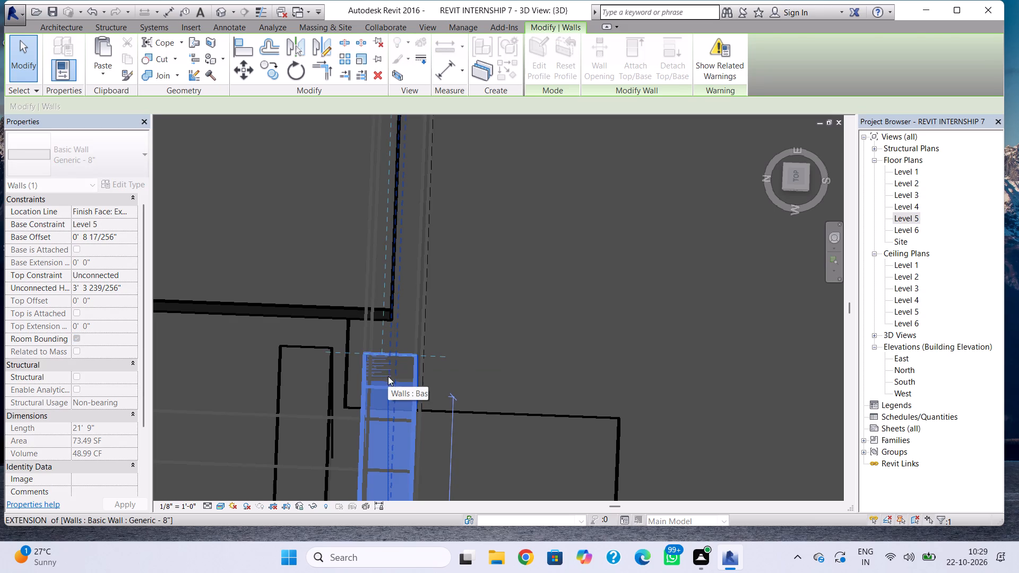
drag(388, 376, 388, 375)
In the Level 5 plan, pull the south parapet wall's east end back to the west end of the 16' high south wall.
shift+right_drag(530, 366, 482, 359)
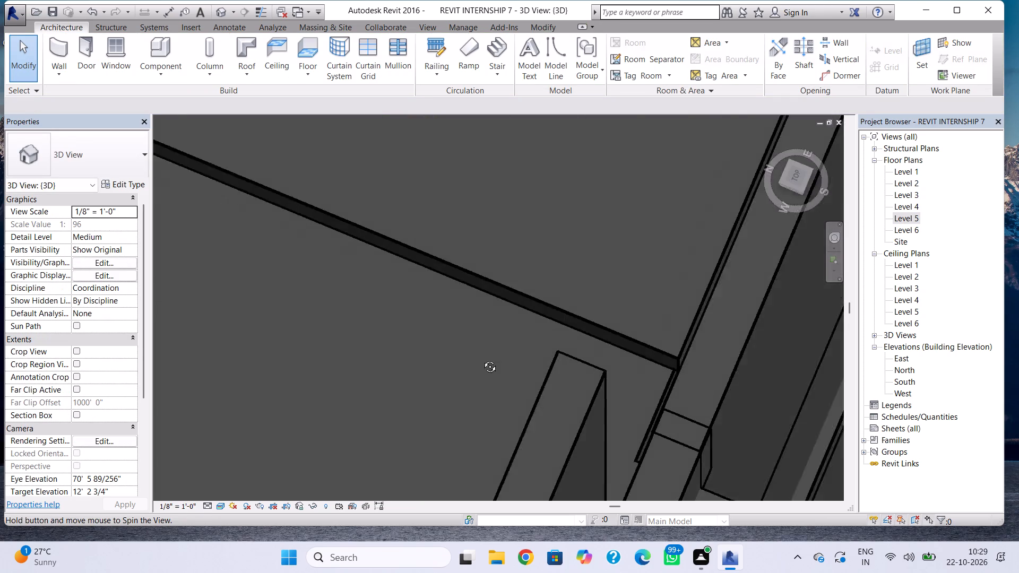
shift+right_drag(482, 359, 523, 367)
scroll(512, 393, down, 2)
shift+right_drag(486, 410, 405, 327)
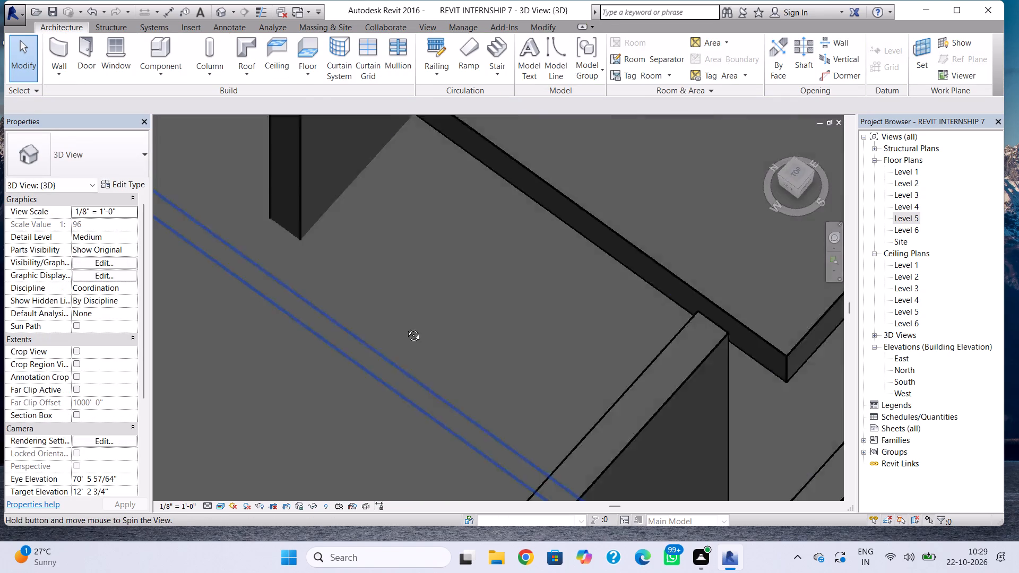
shift+right_drag(405, 327, 399, 318)
scroll(425, 394, down, 7)
middle_drag(441, 381, 398, 273)
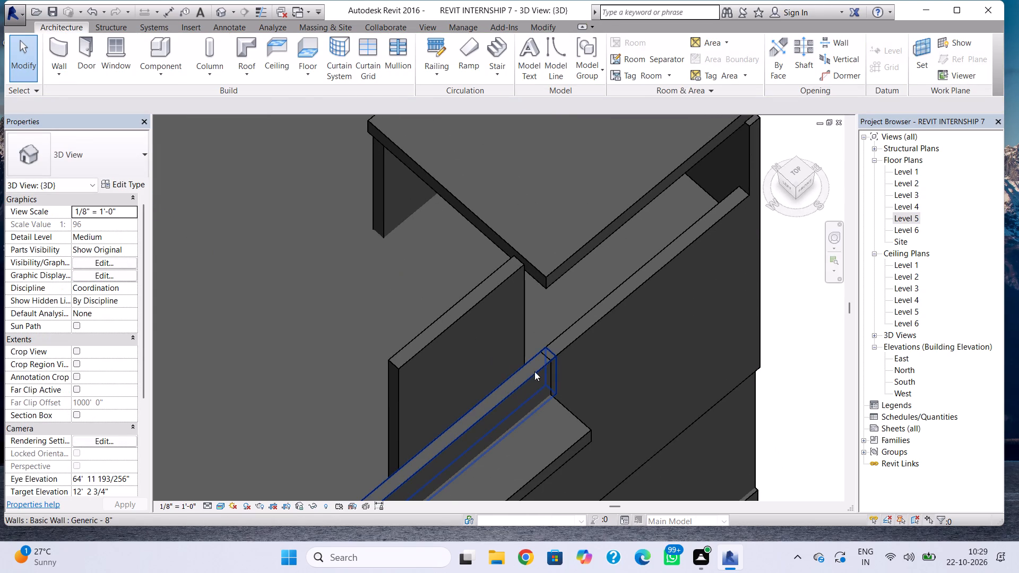
click(534, 371)
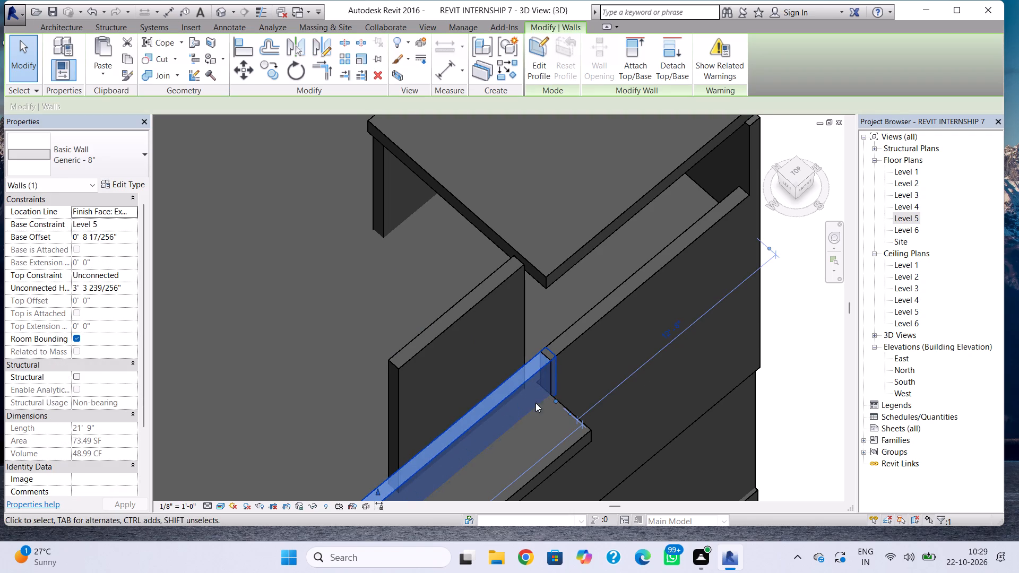
shift+right_drag(528, 398, 484, 295)
middle_drag(528, 395, 513, 349)
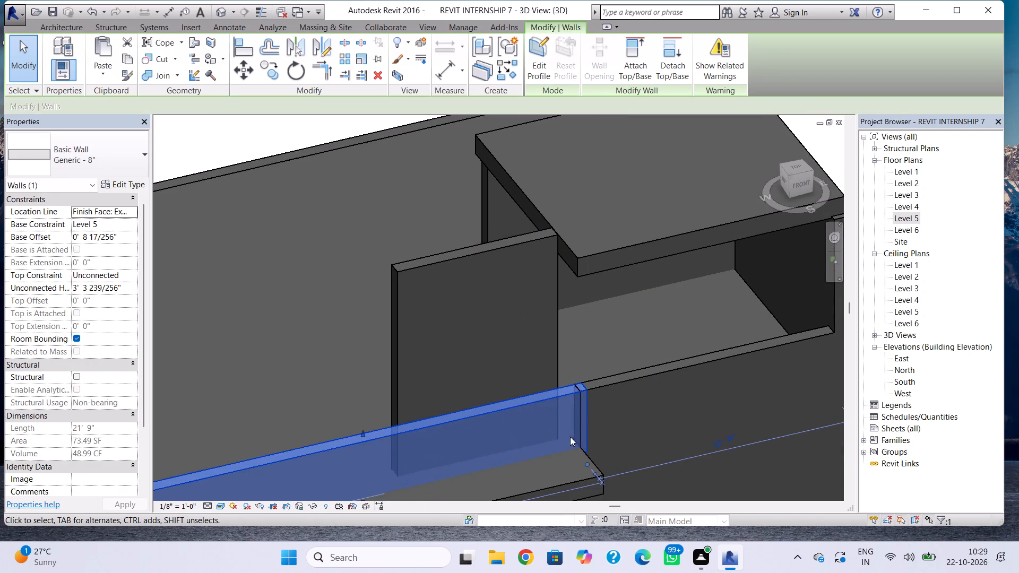
shift+right_drag(573, 452, 533, 364)
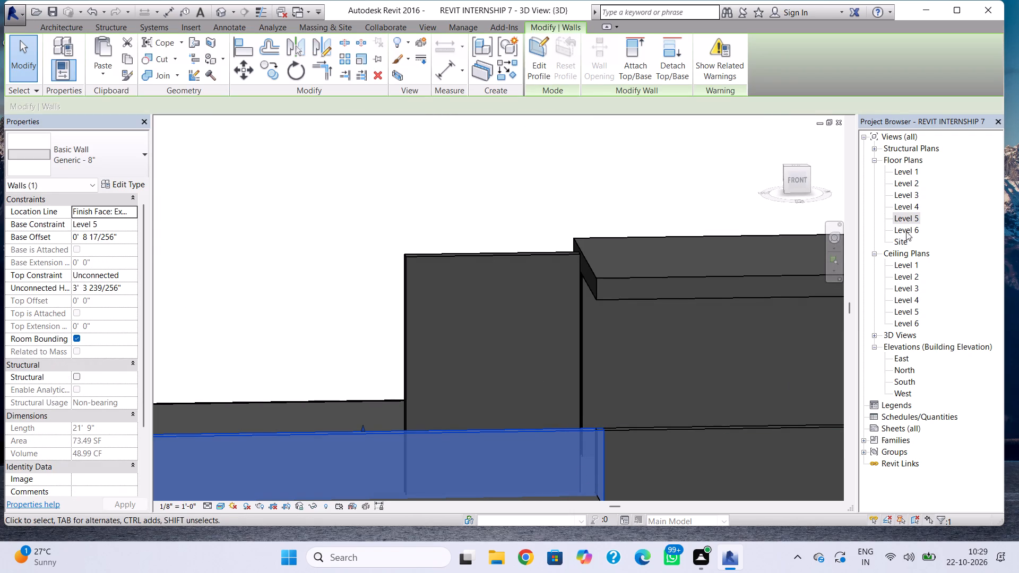
double_click(906, 216)
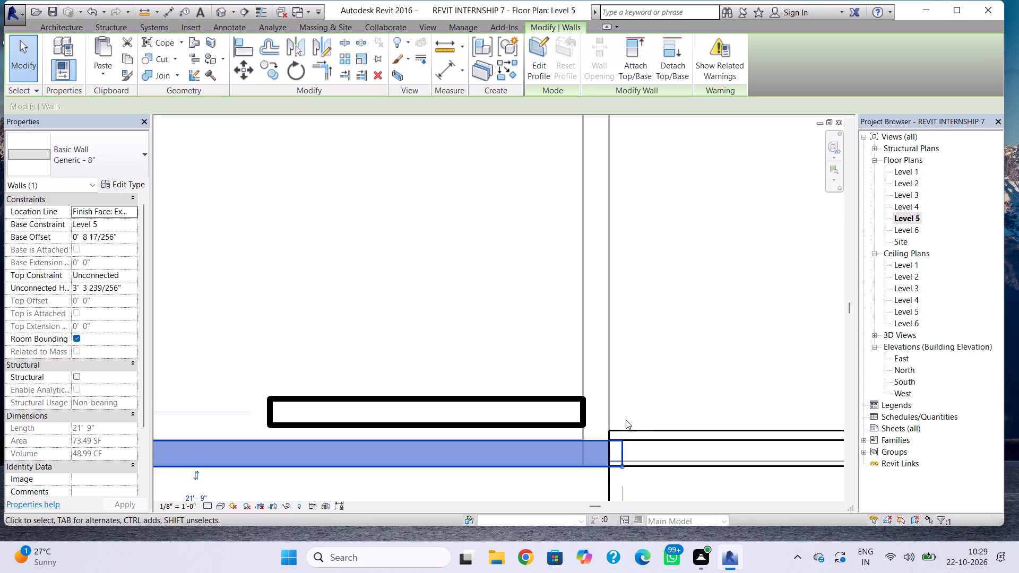
scroll(625, 459, up, 4)
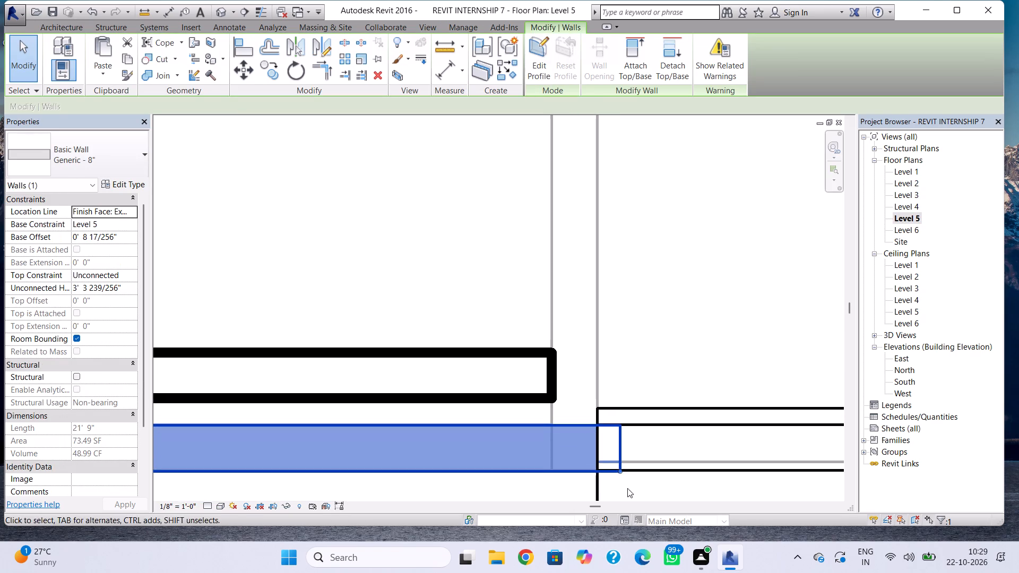
drag(621, 471, 602, 472)
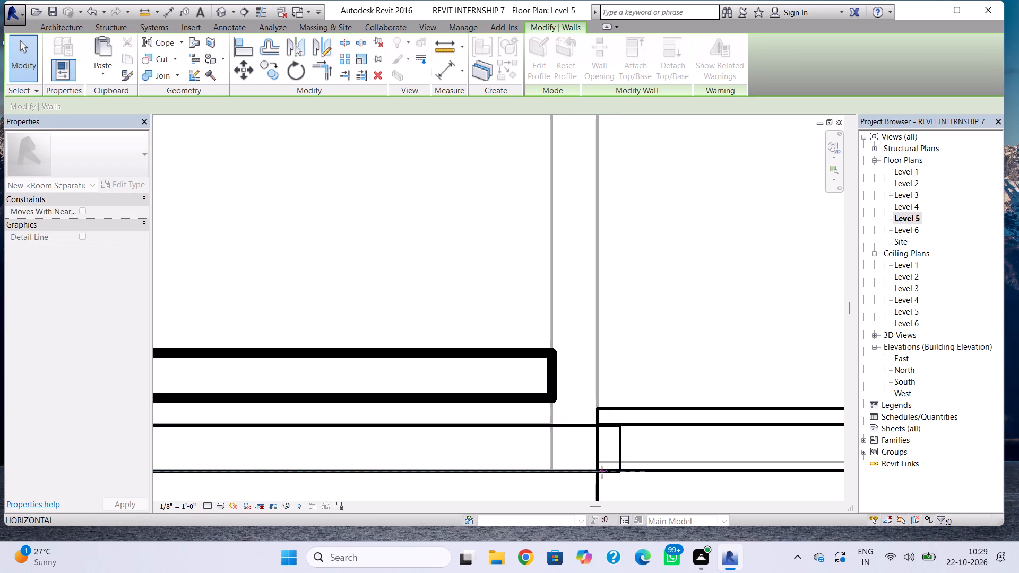
drag(602, 472, 599, 472)
key(Escape)
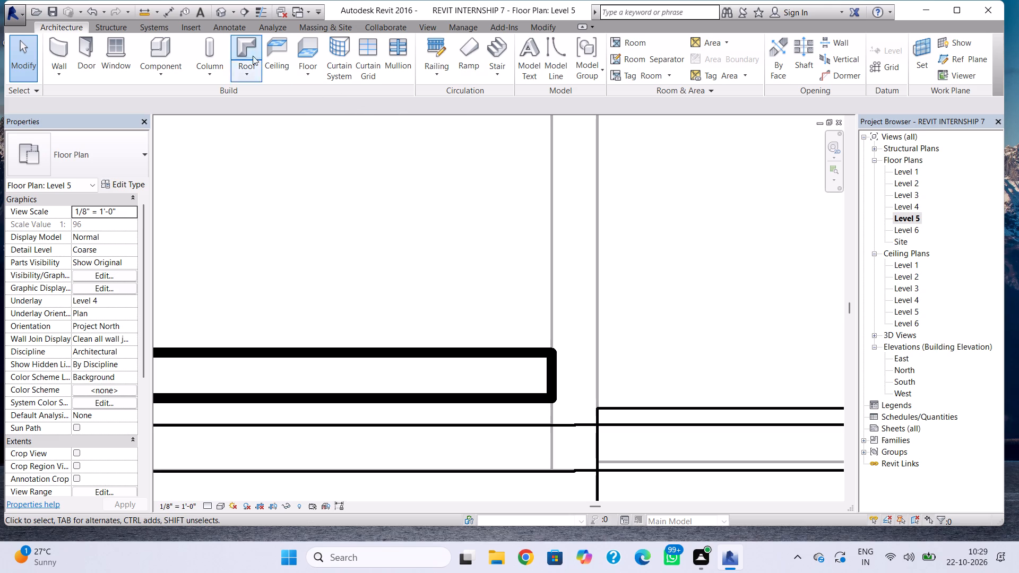
In the 3D view, delete the raised Level 6 Generic - 12" roof above the 16' high south wall.
click(218, 10)
click(432, 248)
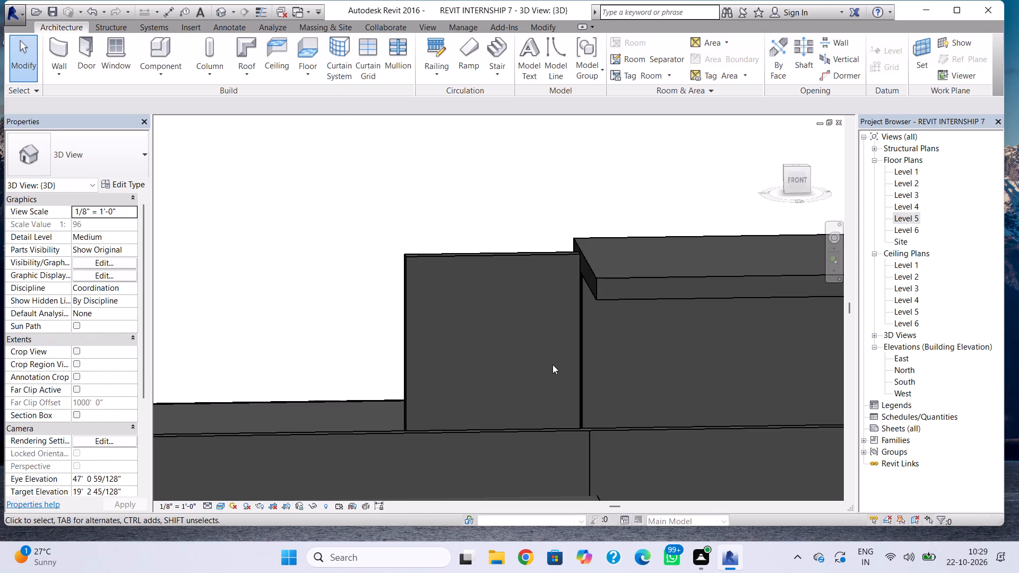
scroll(577, 412, down, 2)
middle_drag(569, 403, 510, 301)
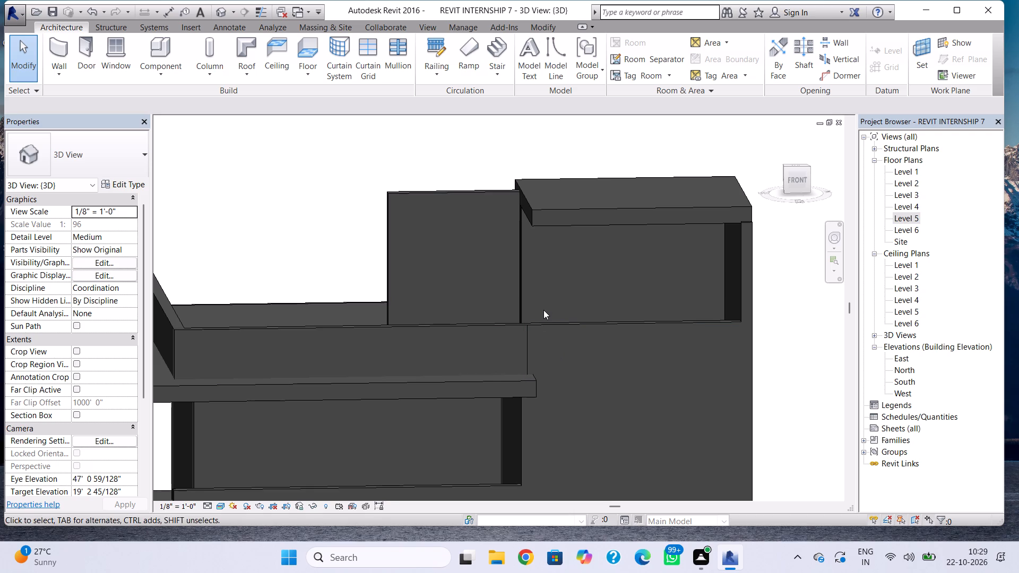
click(747, 305)
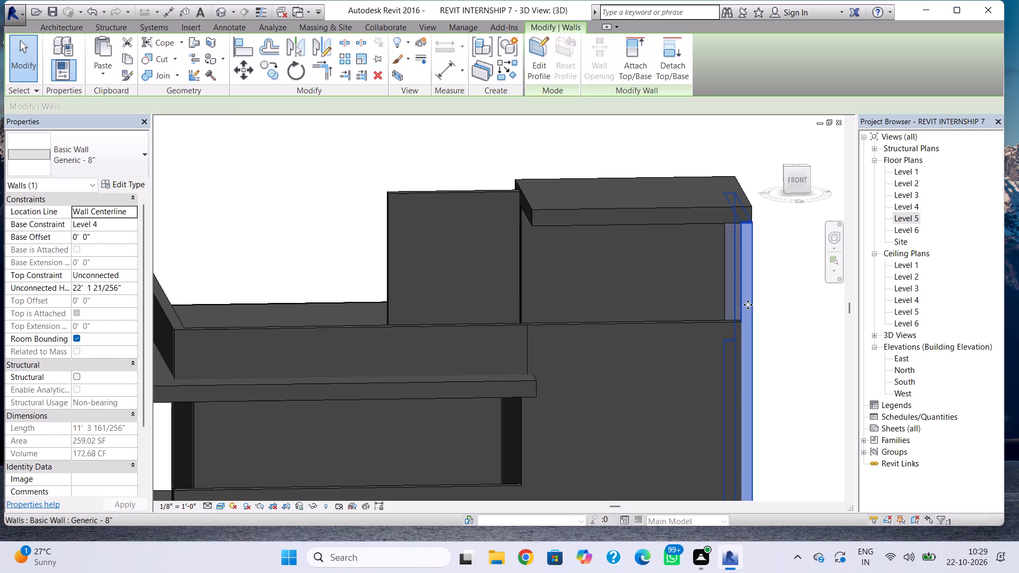
click(620, 228)
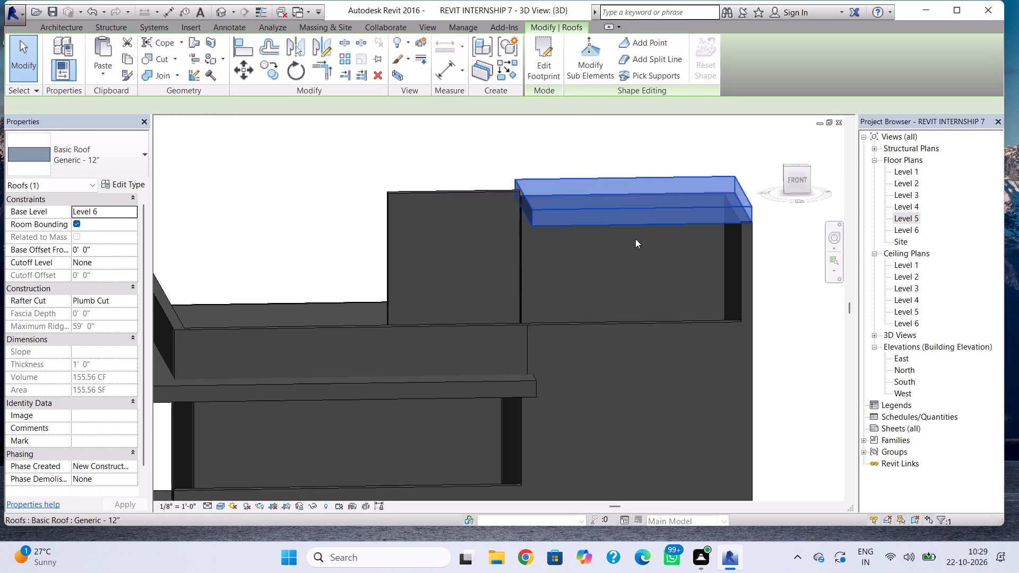
key(Delete)
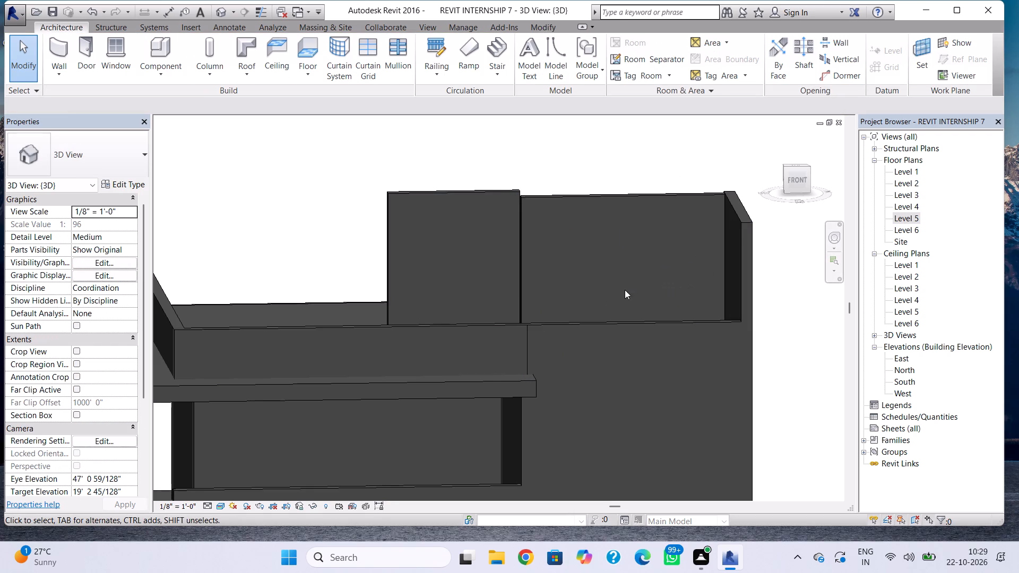
Lower the Level 4 east end wall beside the 16' high south wall, setting its unconnected height to 16'.
shift+right_drag(597, 311, 740, 335)
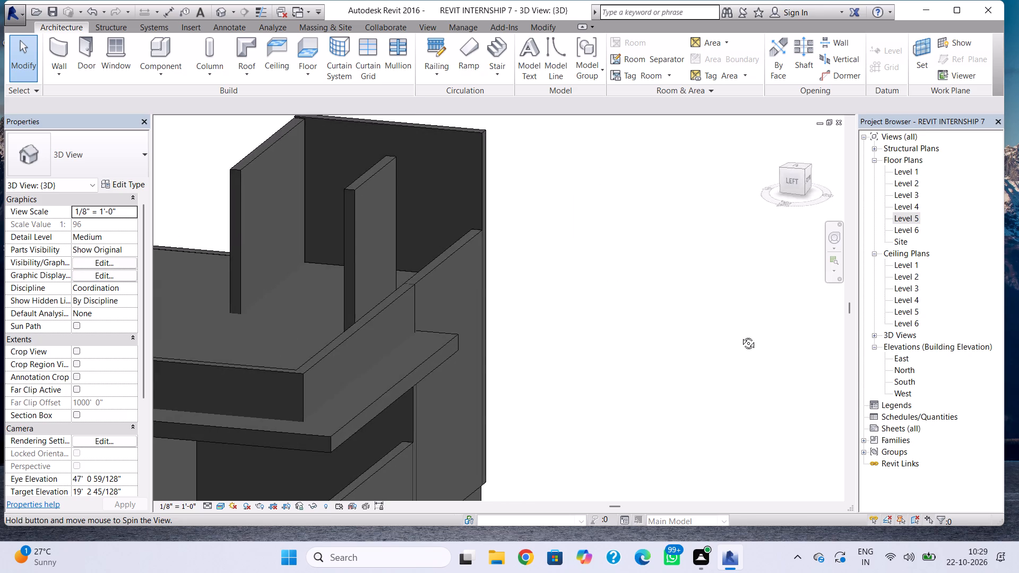
shift+right_drag(740, 335, 550, 349)
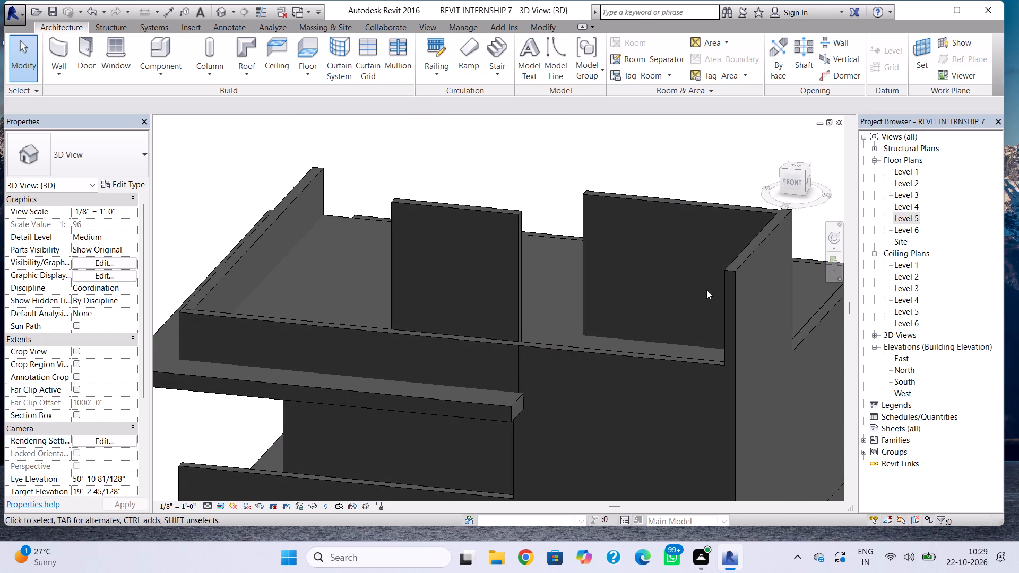
click(733, 279)
middle_drag(714, 352, 643, 276)
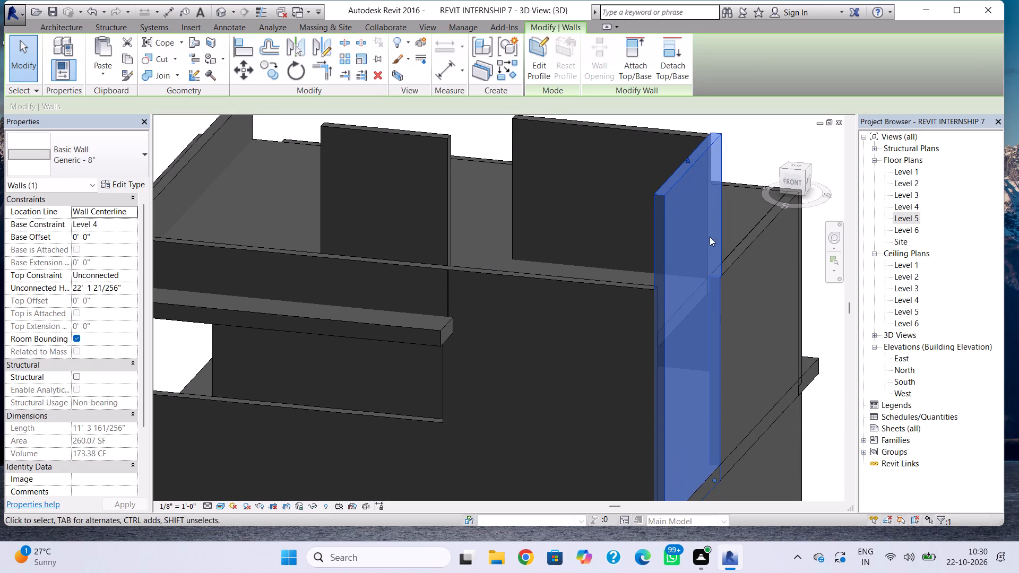
drag(690, 160, 700, 251)
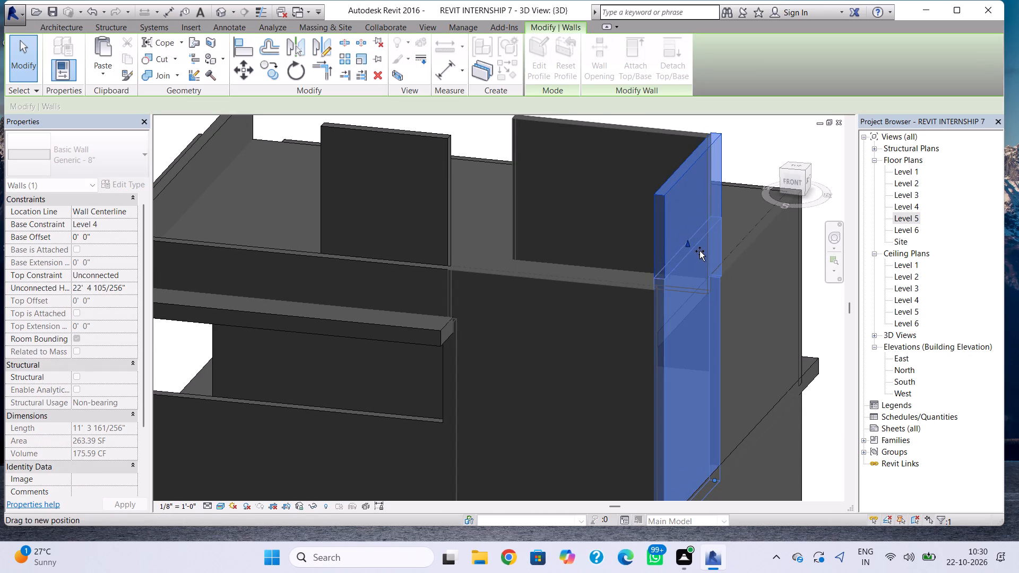
drag(700, 251, 694, 257)
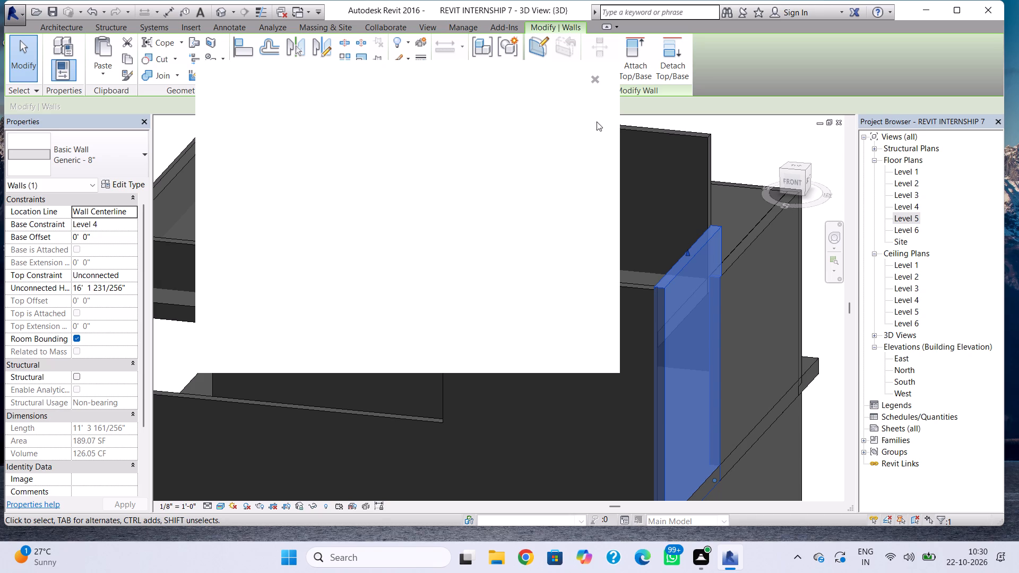
click(592, 82)
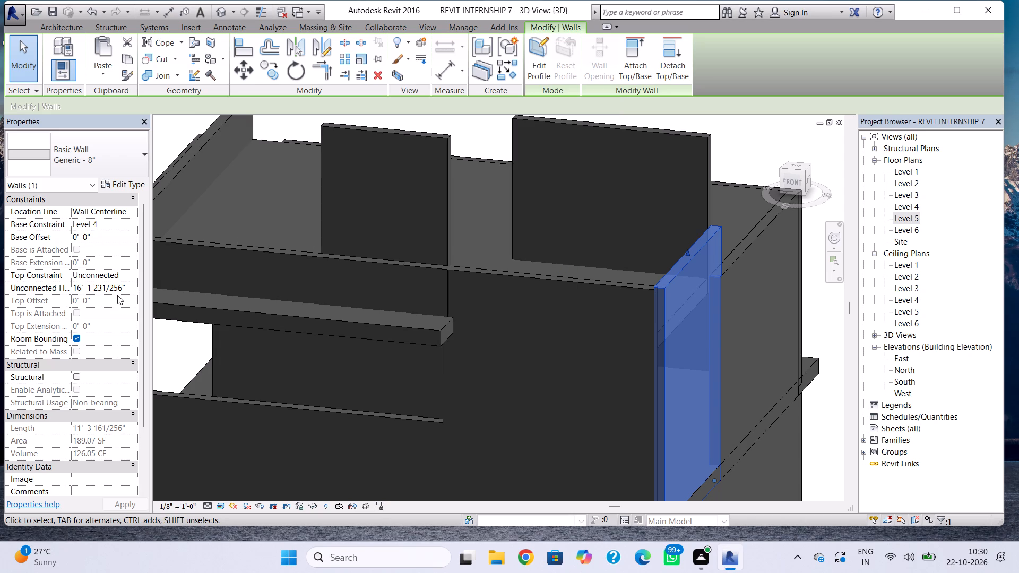
click(127, 289)
drag(127, 289, 24, 301)
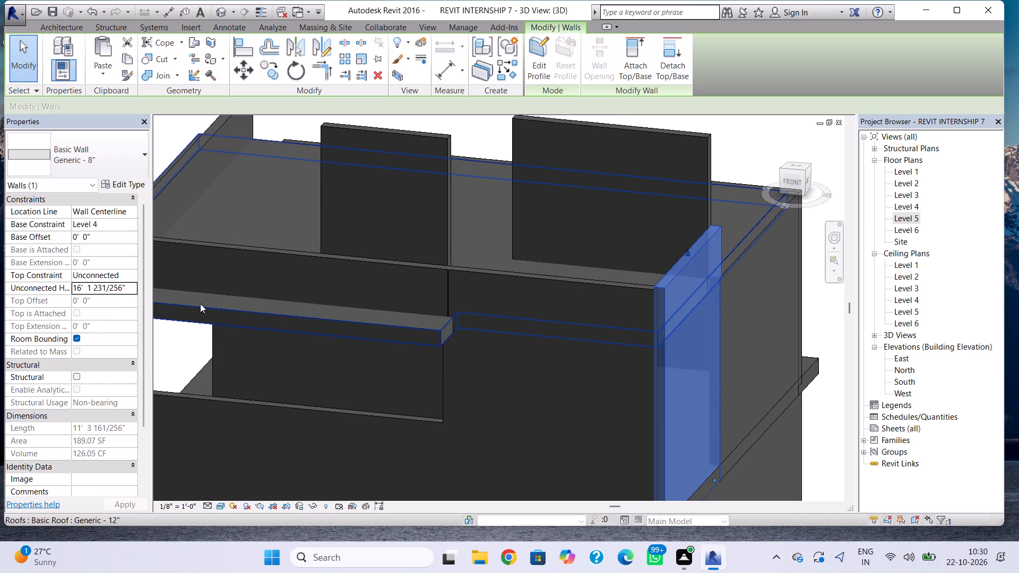
text(16')
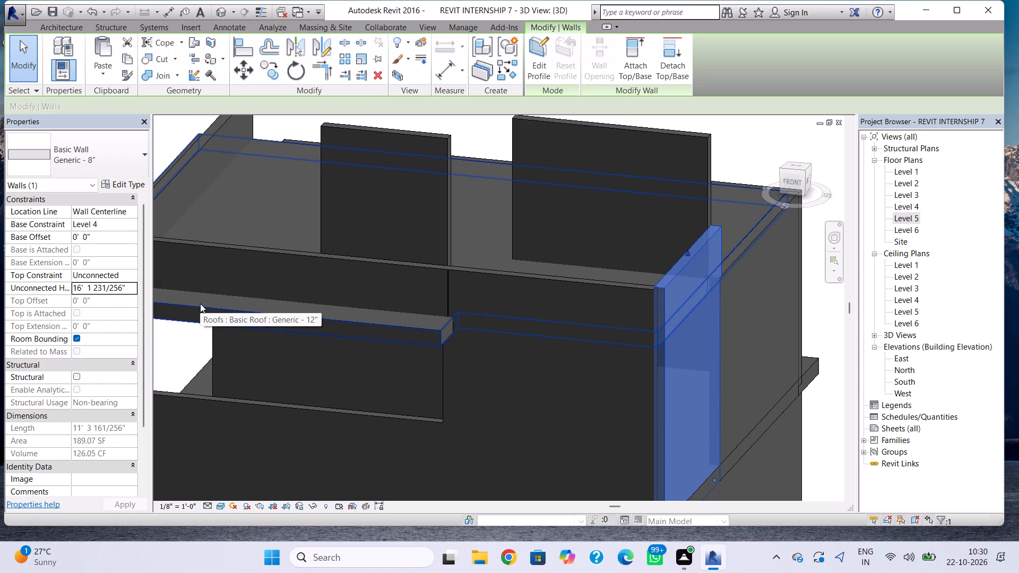
click(128, 291)
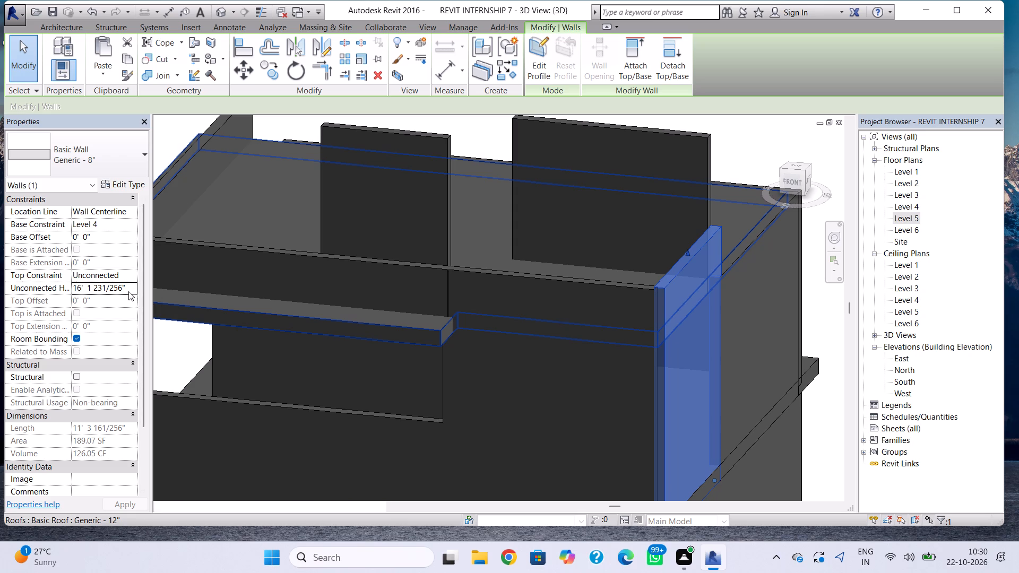
drag(128, 291, 65, 297)
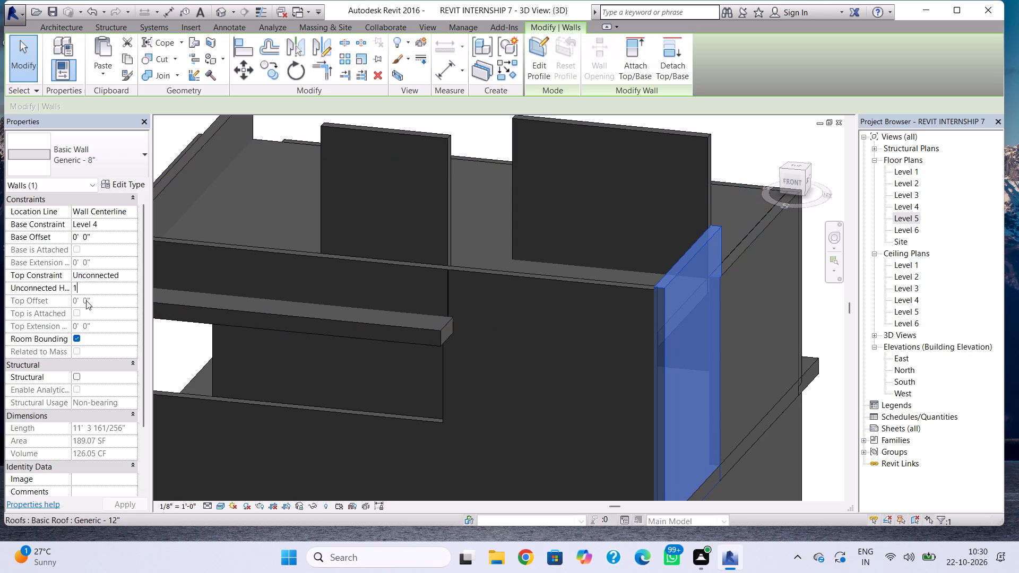
key(1)
key(6)
key(apostrophe)
key(Return)
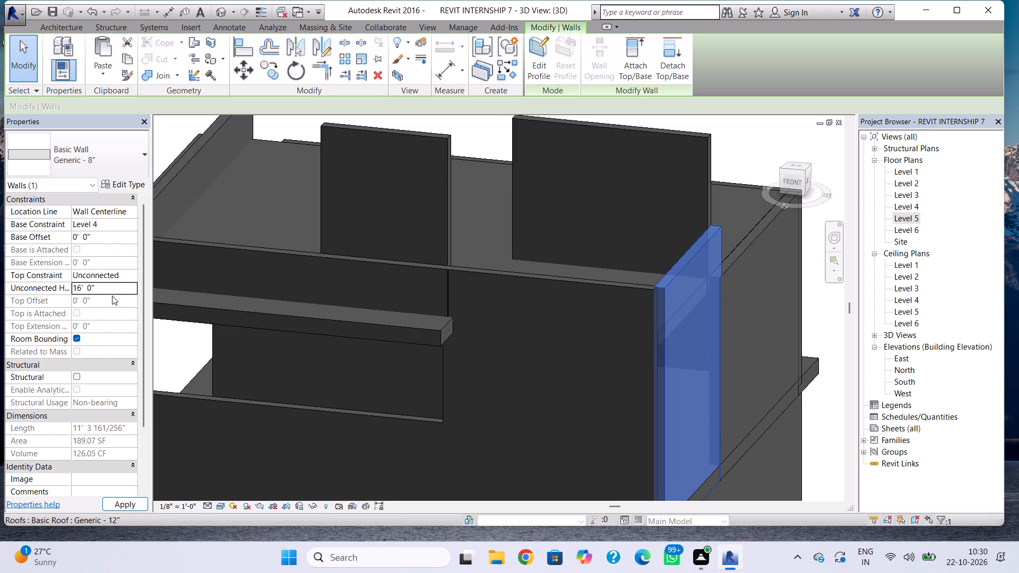
key(Escape)
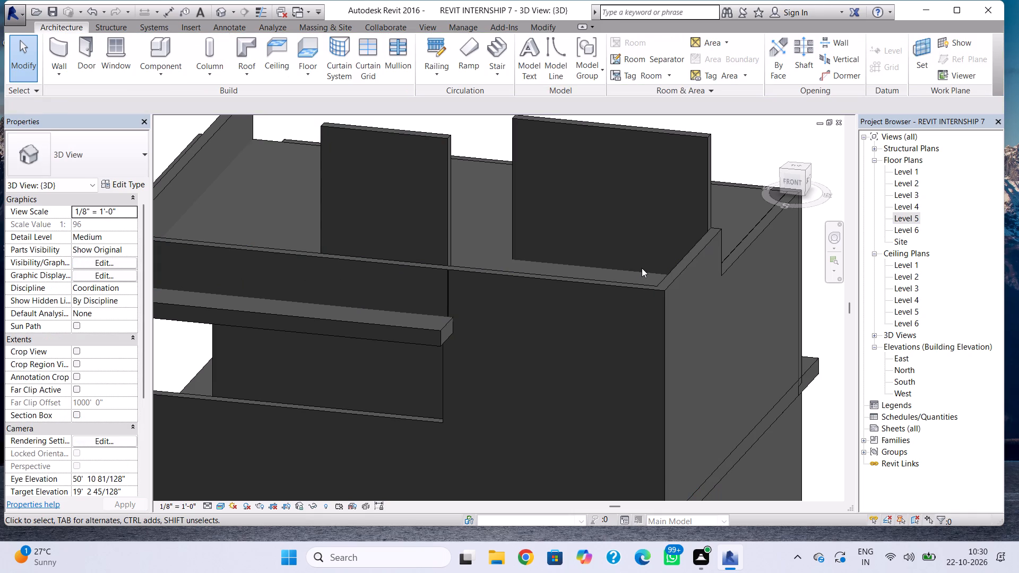
Set the unconnected height of the 10' high Level 5 wall running inward from the east end wall to 4'.
shift+right_drag(694, 271, 560, 328)
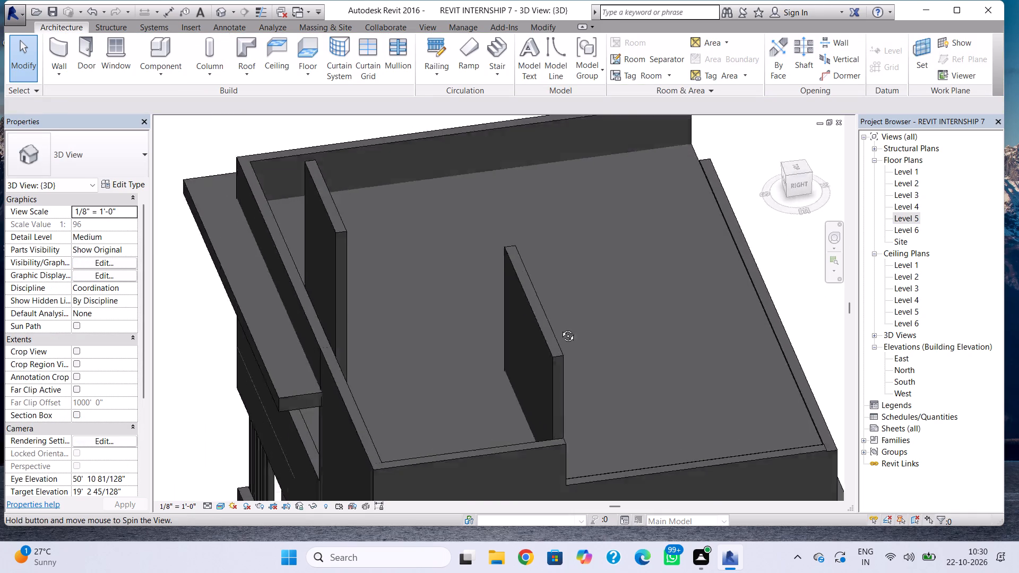
shift+right_drag(560, 328, 502, 337)
click(392, 357)
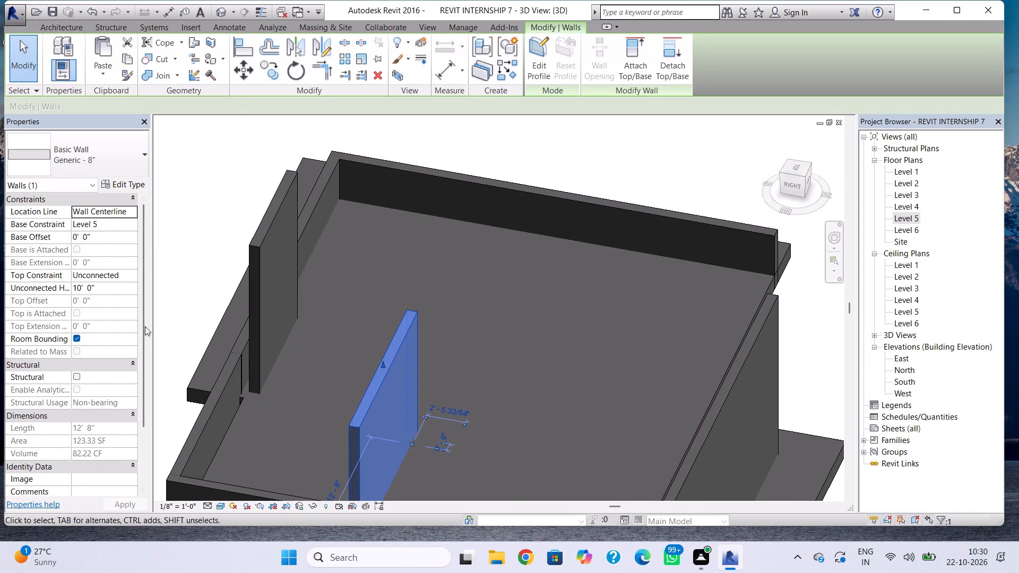
middle_drag(180, 373, 183, 274)
scroll(186, 272, down, 1)
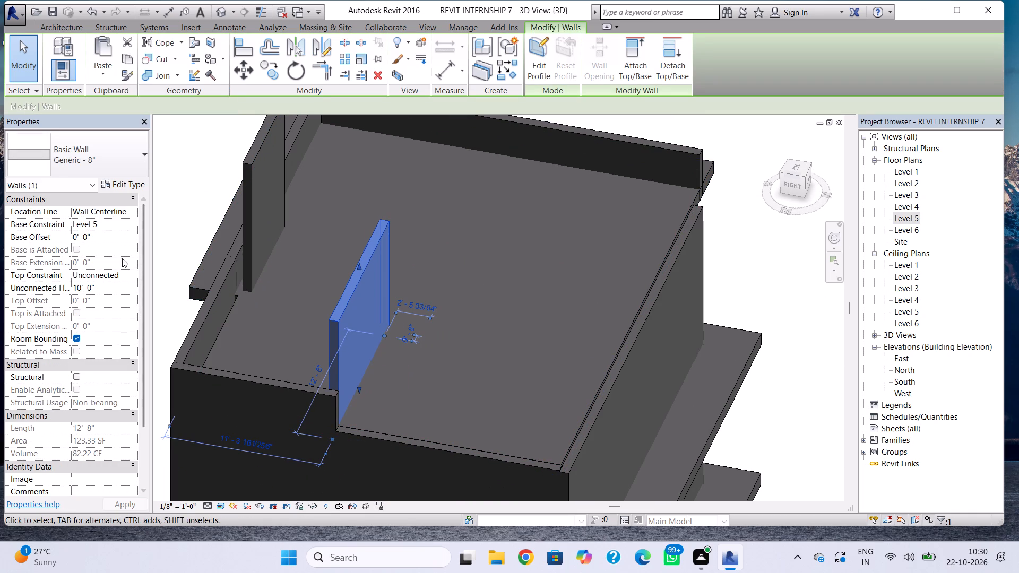
click(114, 283)
drag(114, 284, 72, 294)
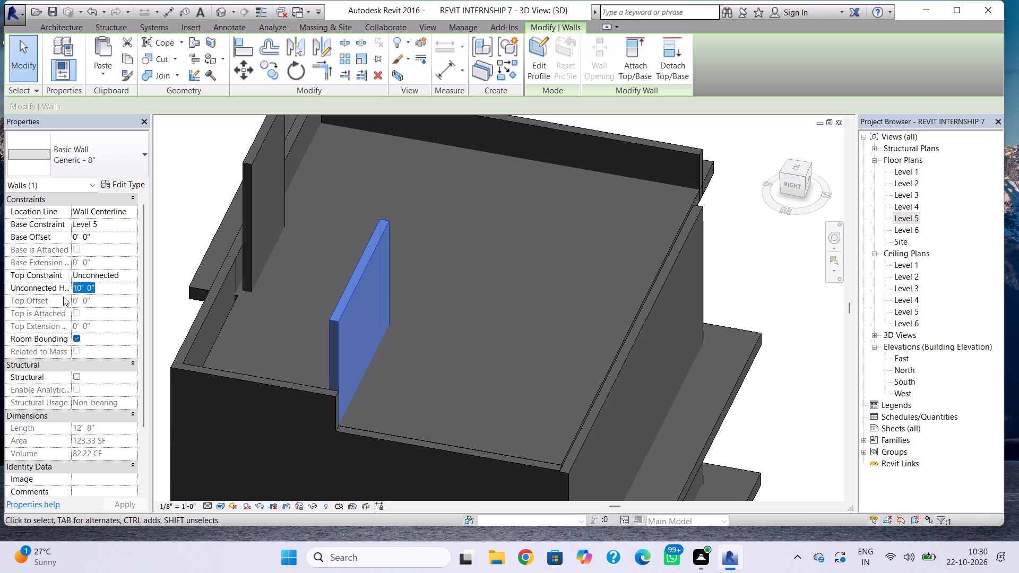
text(4')
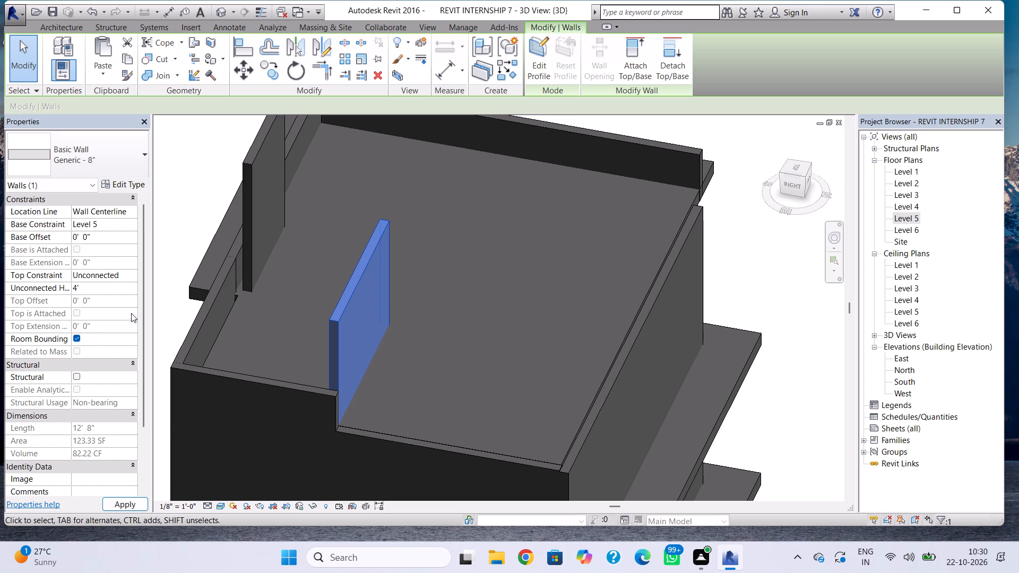
key(Return)
key(Escape)
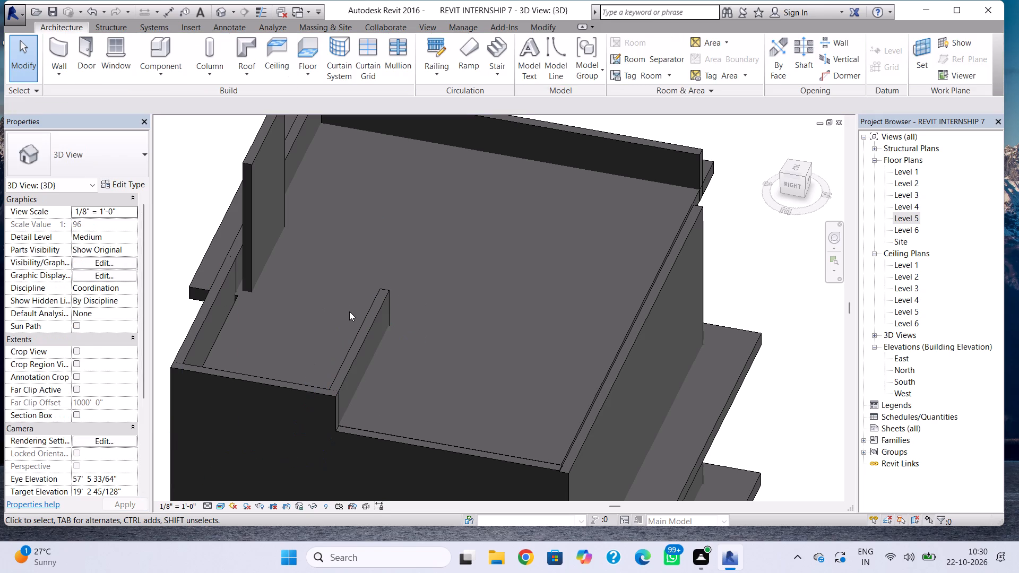
shift+right_drag(323, 311, 364, 361)
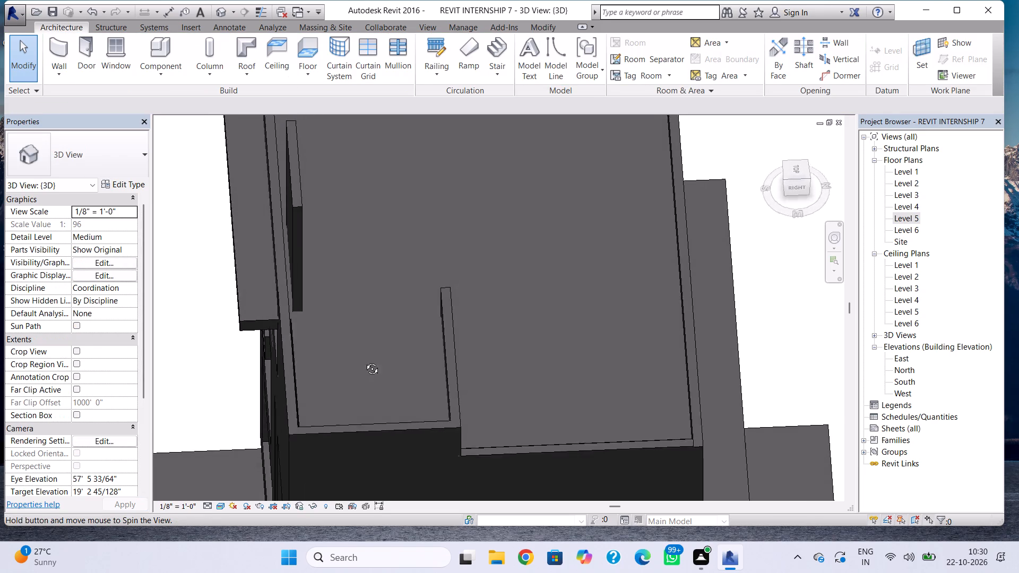
In the Level 5 plan, edit the Generic - 12" roof footprint, moving the east section's south edge onto the south wall's inner face.
shift+right_drag(364, 361, 456, 337)
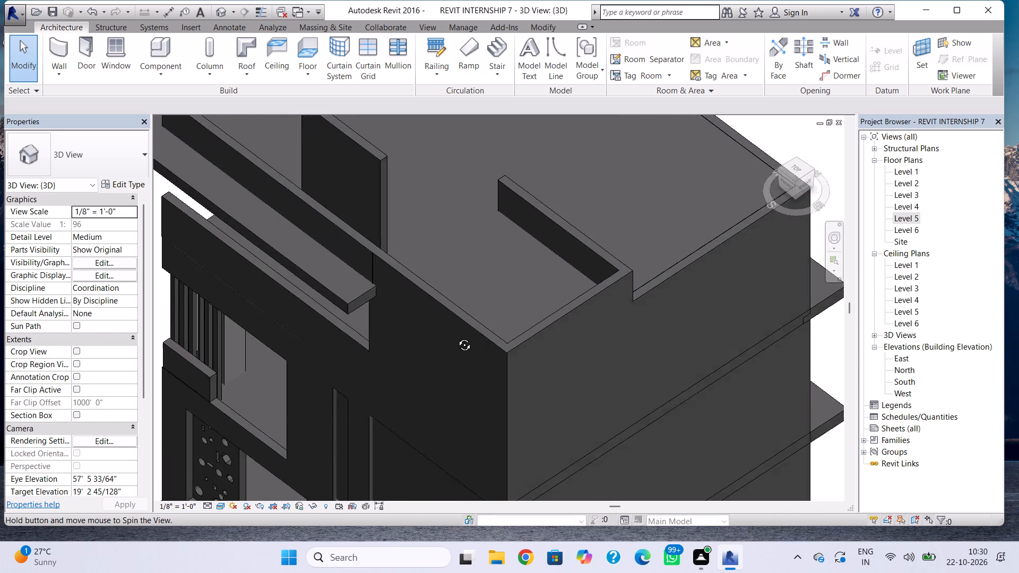
shift+right_drag(456, 337, 258, 343)
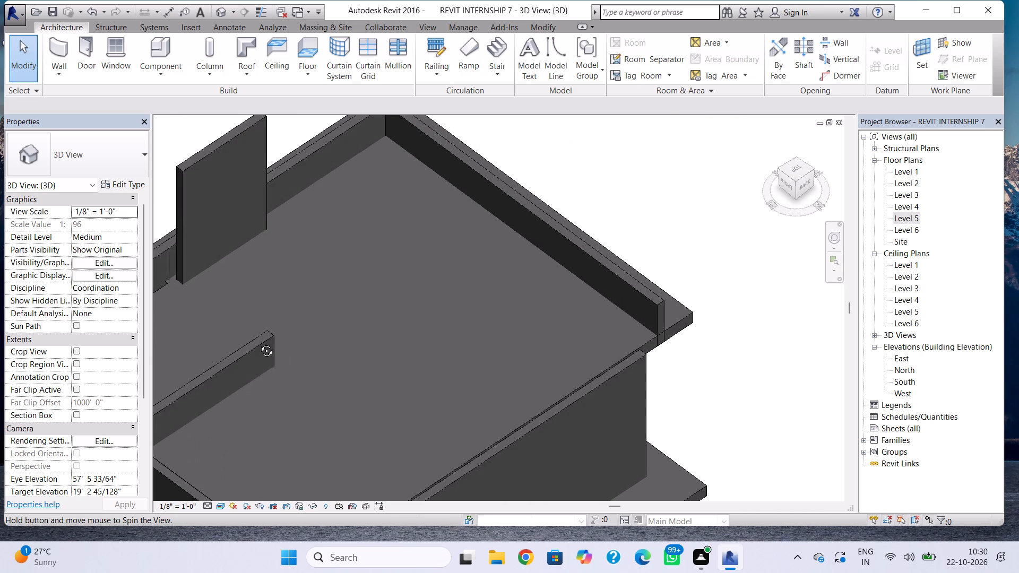
shift+right_drag(258, 343, 258, 343)
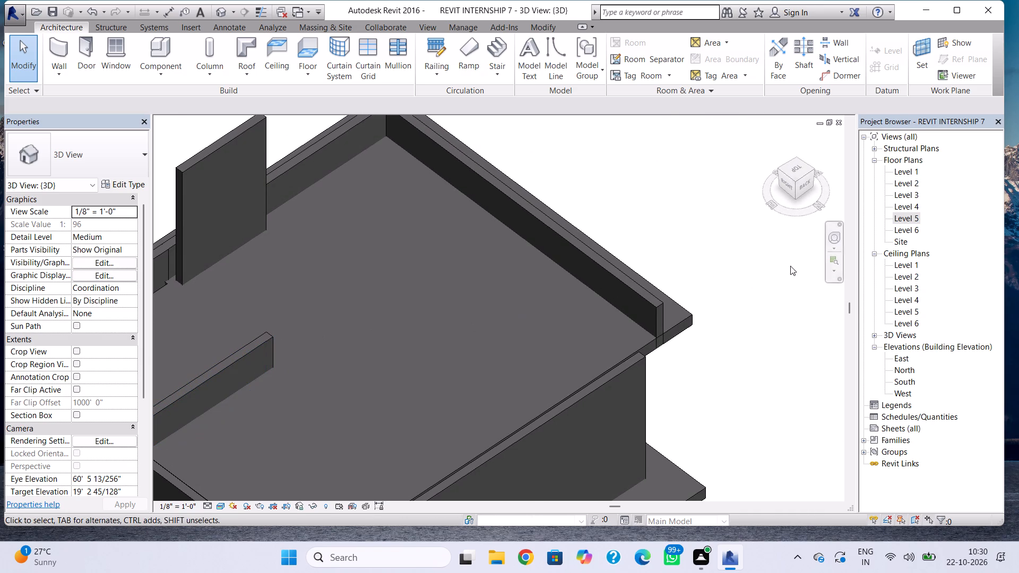
double_click(911, 221)
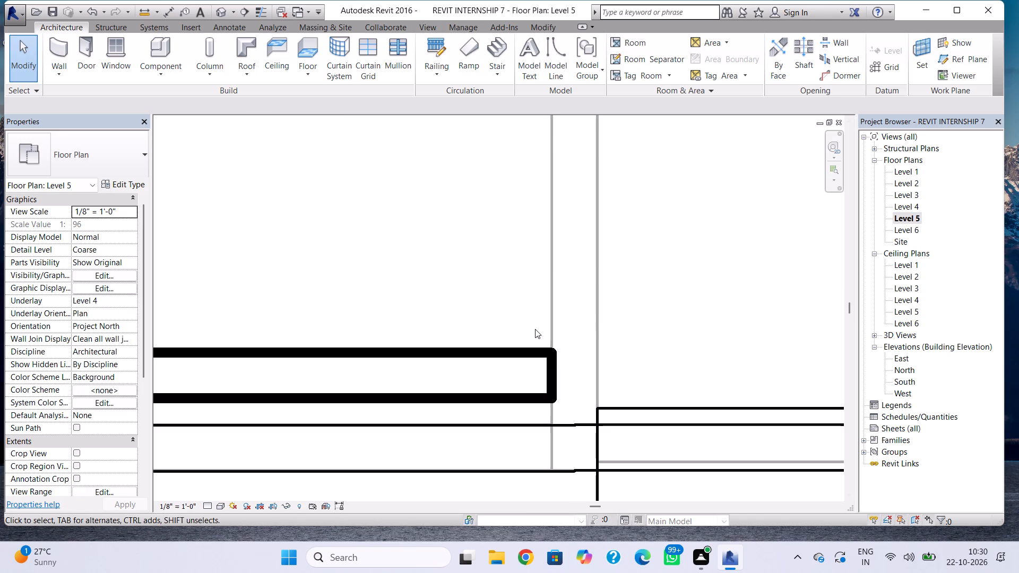
scroll(536, 332, down, 12)
middle_drag(568, 327, 515, 345)
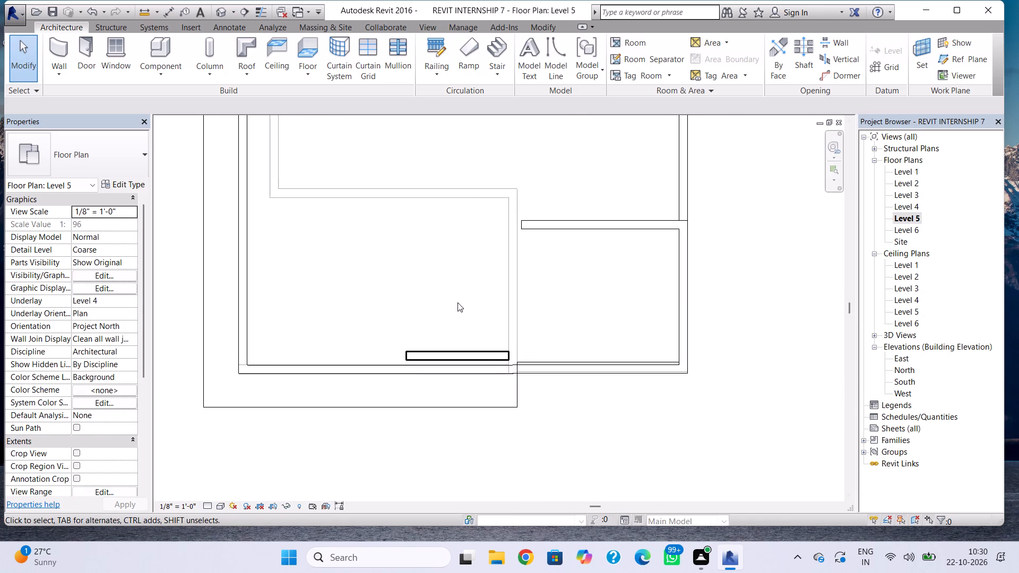
click(594, 359)
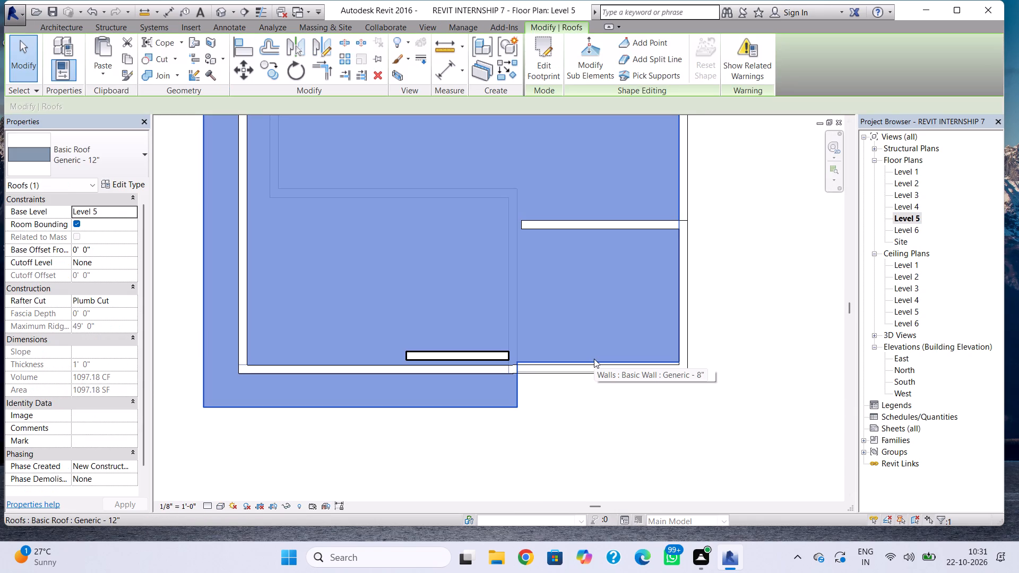
click(594, 359)
click(595, 358)
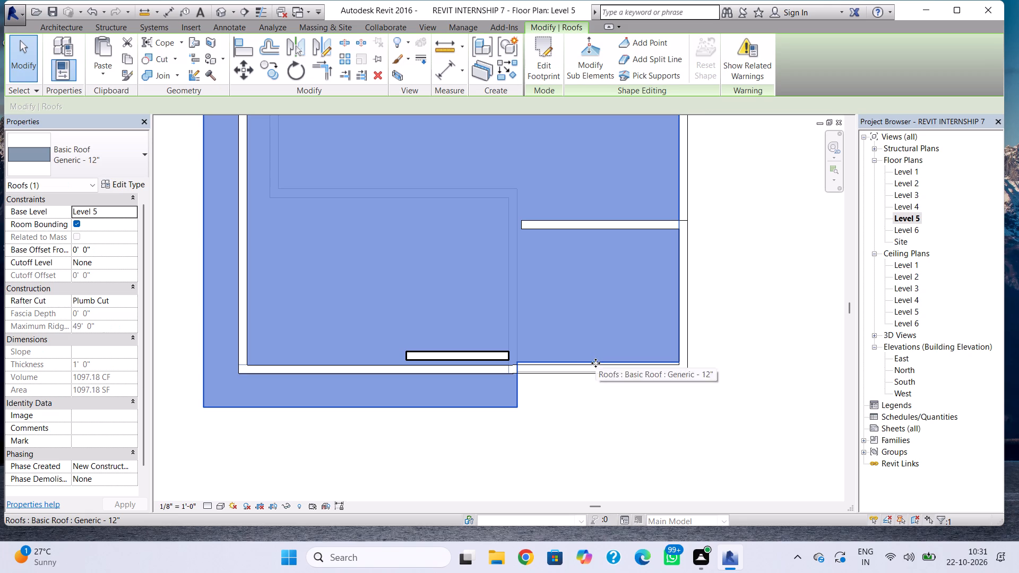
double_click(595, 363)
scroll(598, 363, up, 7)
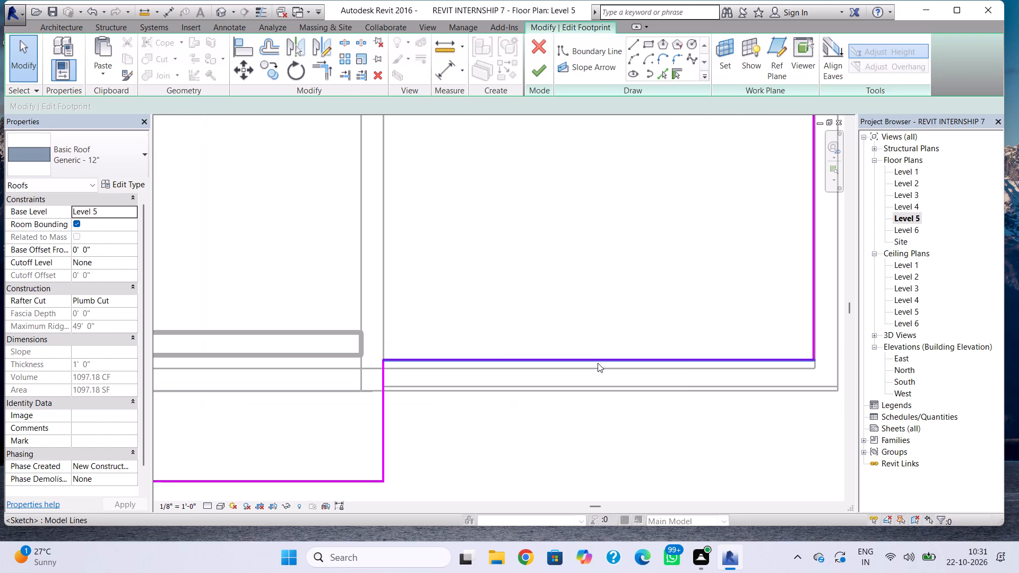
click(597, 363)
key(Down)
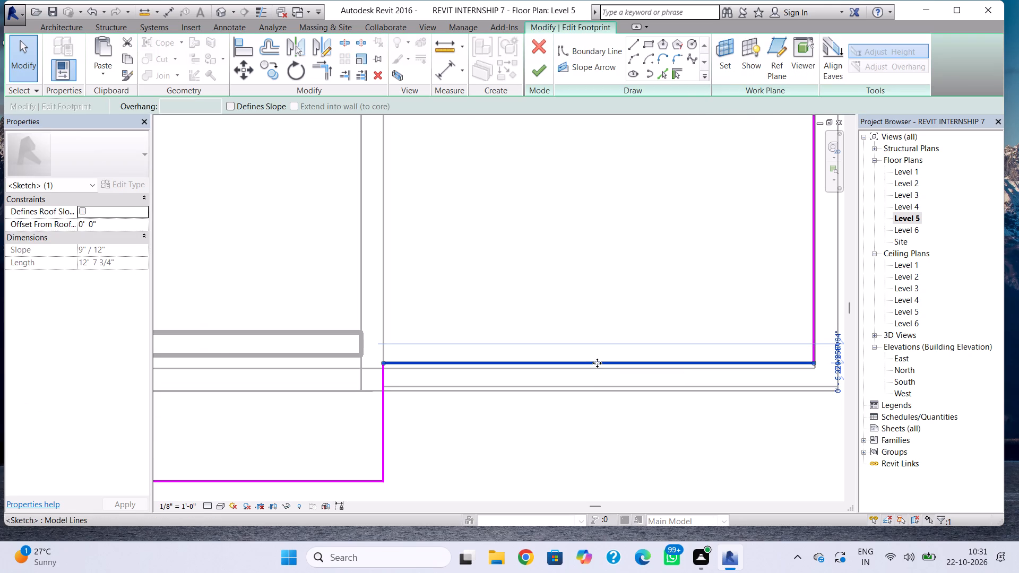
key(Down)
key(Down)
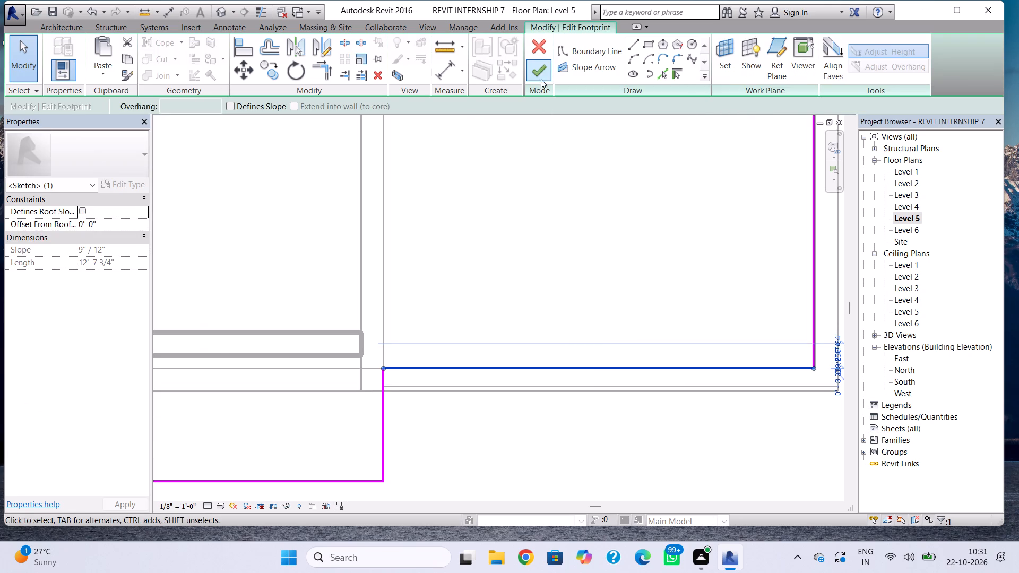
click(541, 70)
click(545, 285)
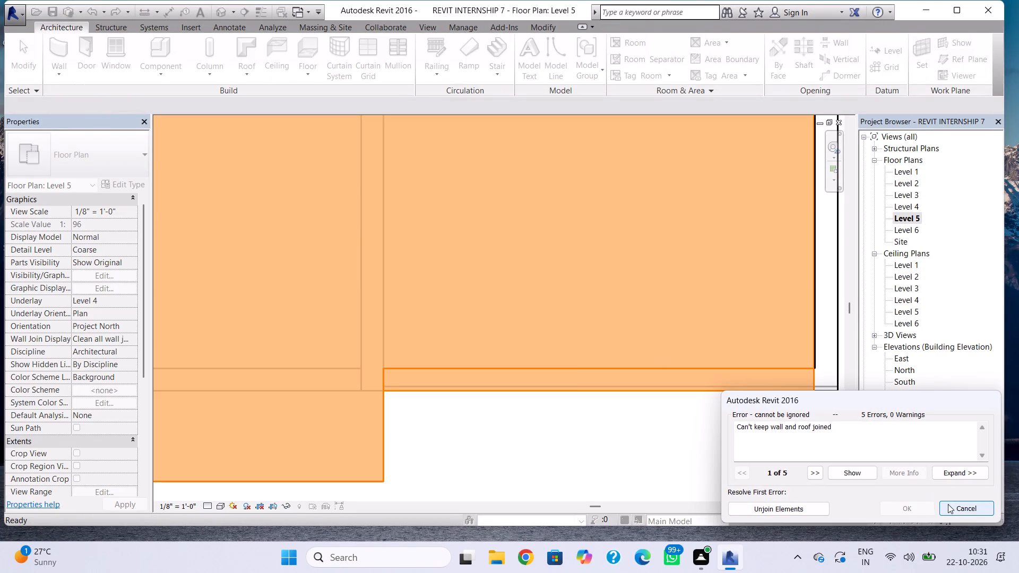
click(948, 504)
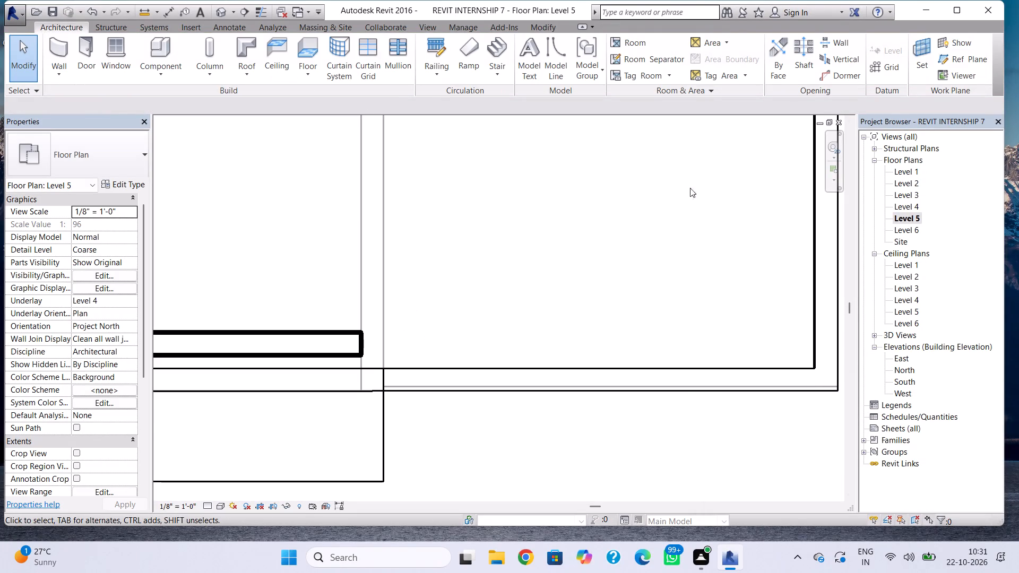
Draw a 12' high Generic - 8" wall about 11' 4" long from the inward-running wall's west end to the south wall.
scroll(655, 242, down, 3)
scroll(628, 348, down, 3)
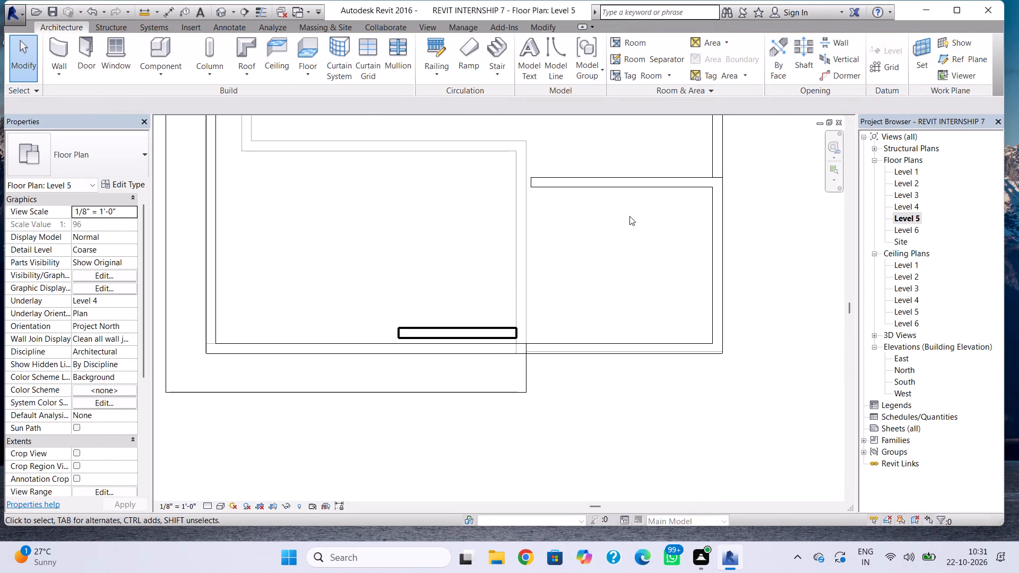
click(54, 53)
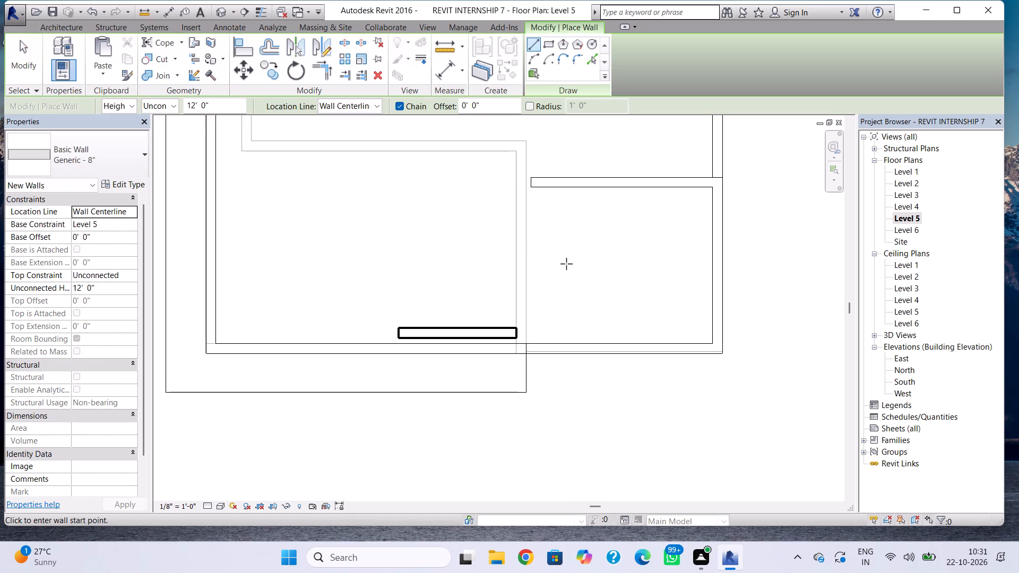
click(532, 180)
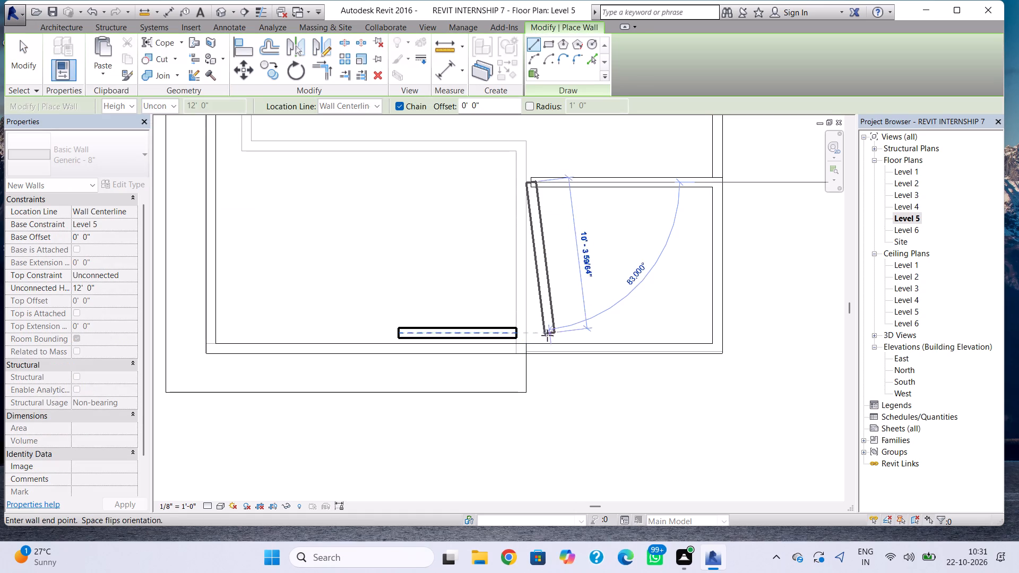
click(534, 342)
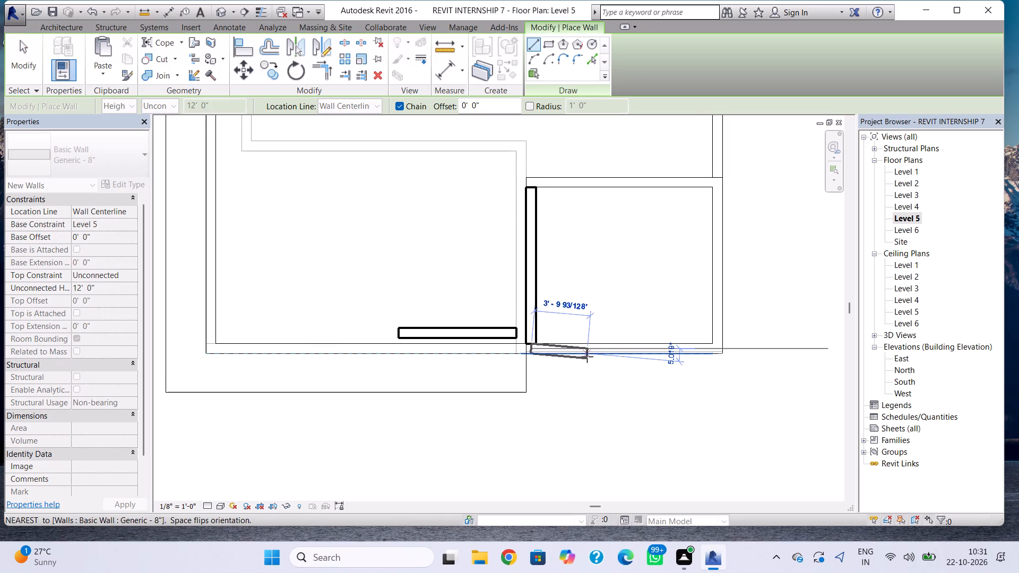
key(Escape)
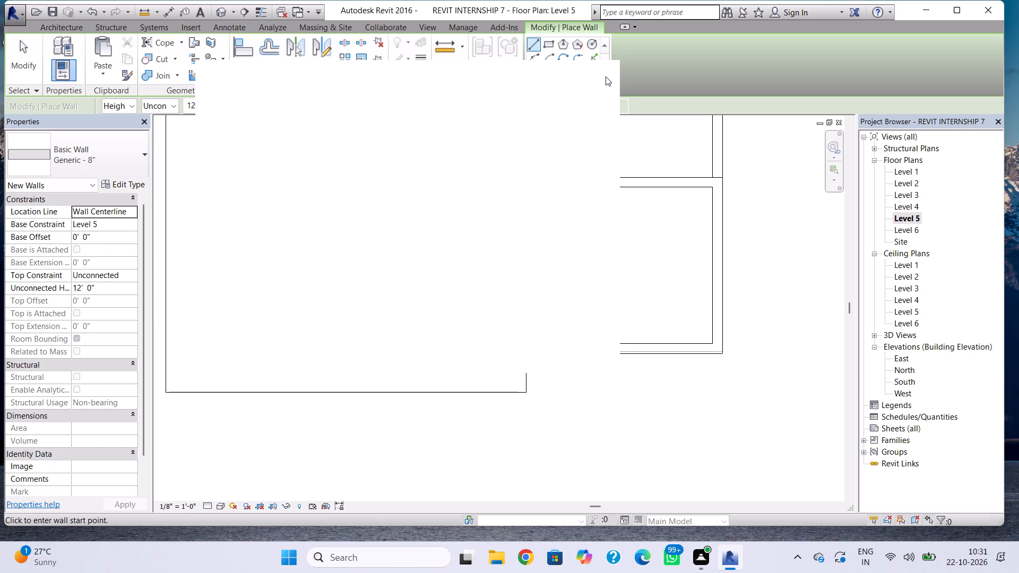
click(592, 83)
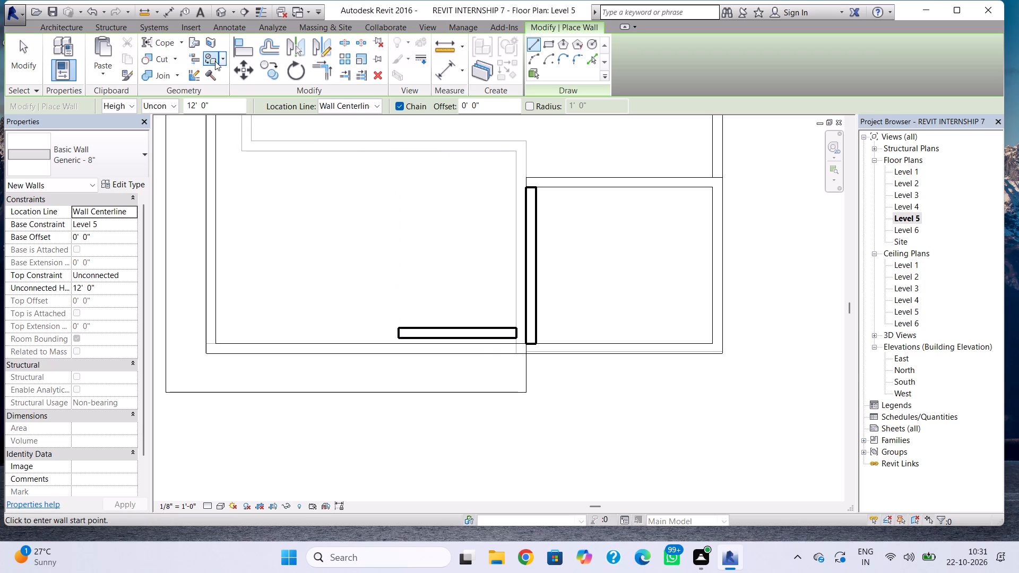
In the 3D view, set the unconnected height of the new Level 5 wall closing the southeast corner enclosure to 4'.
click(221, 9)
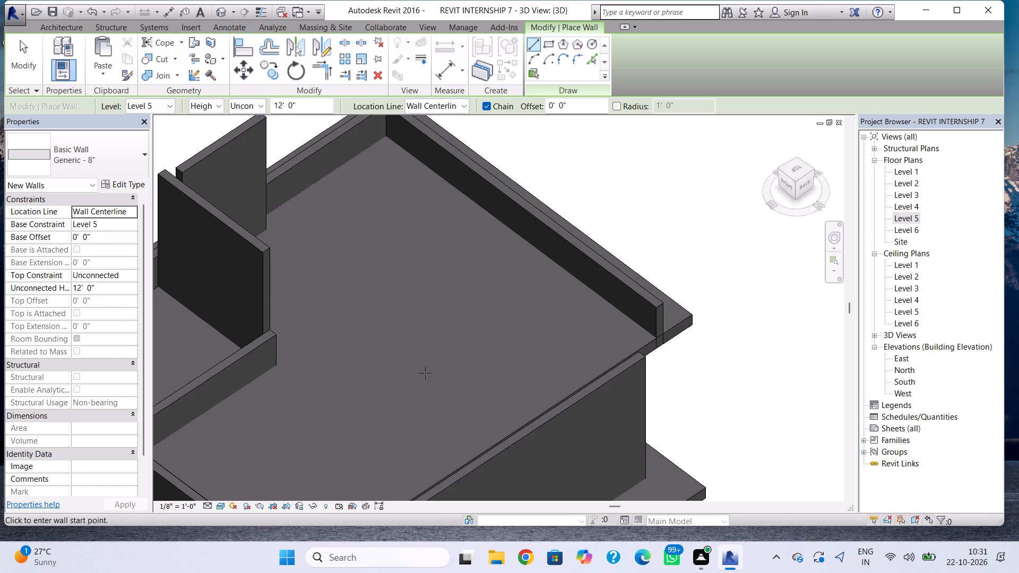
key(Escape)
middle_drag(318, 394, 517, 395)
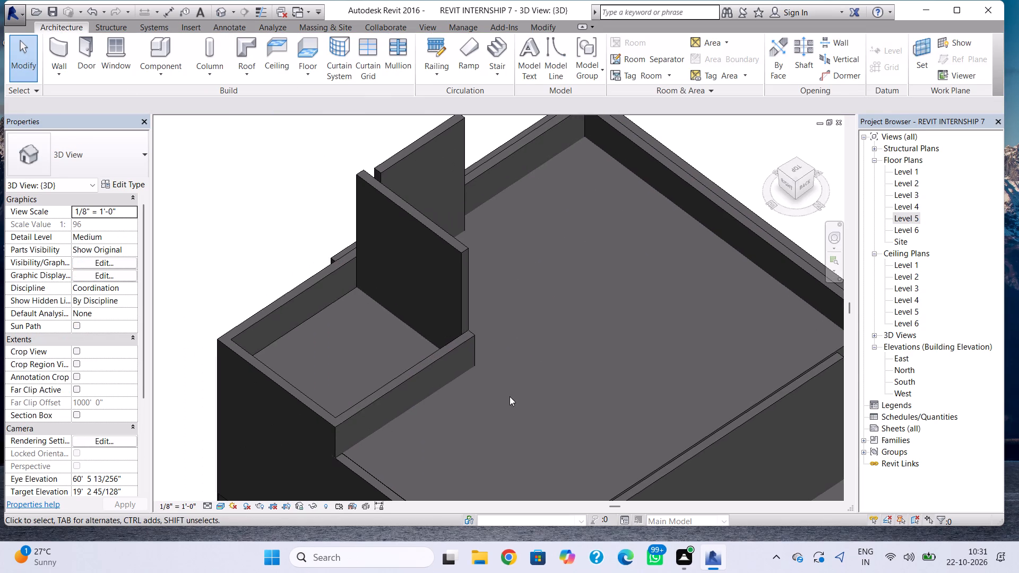
key(Escape)
click(461, 274)
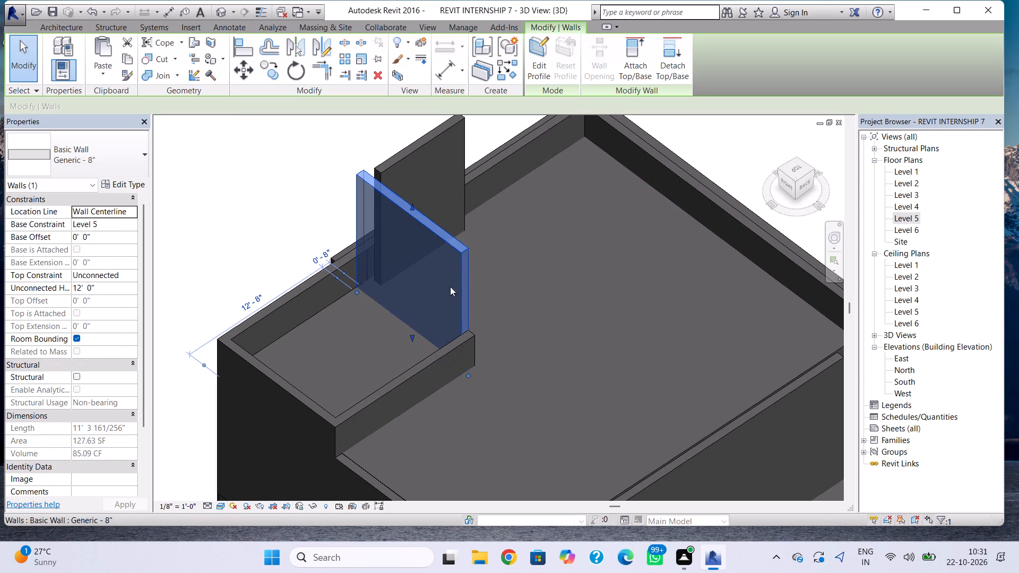
click(102, 291)
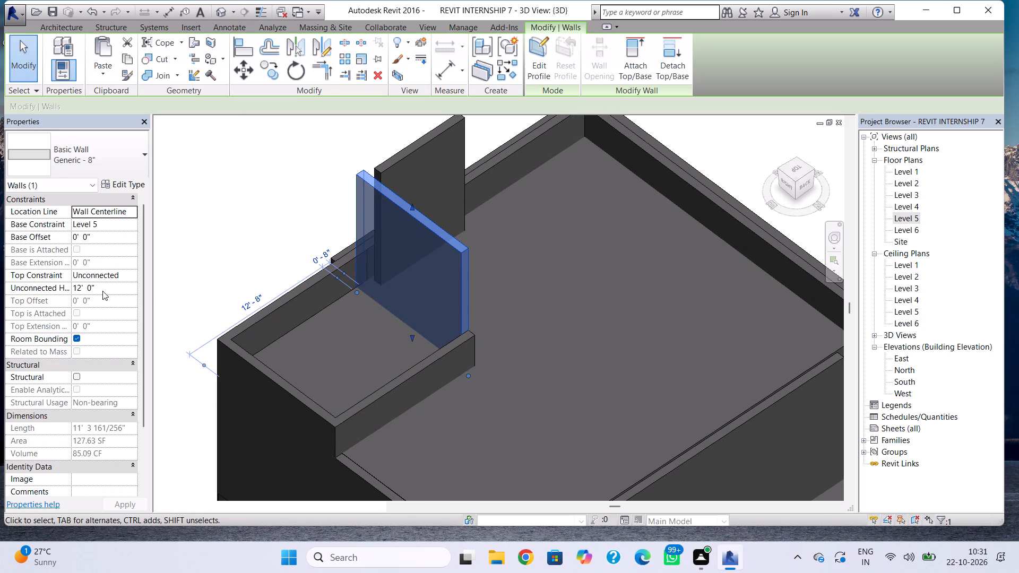
drag(102, 291, 59, 296)
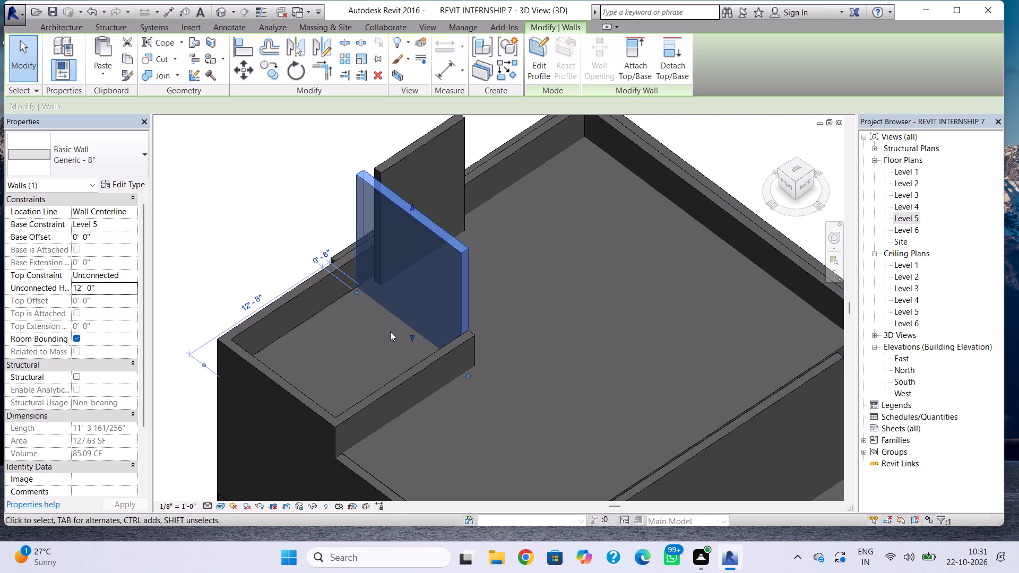
key(4)
click(124, 293)
drag(124, 293, 46, 316)
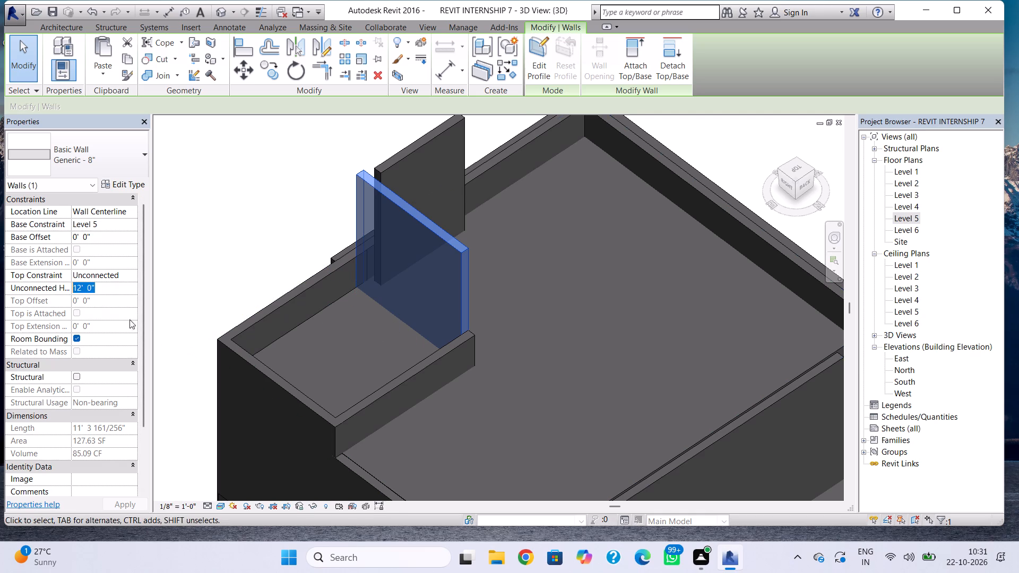
text(4')
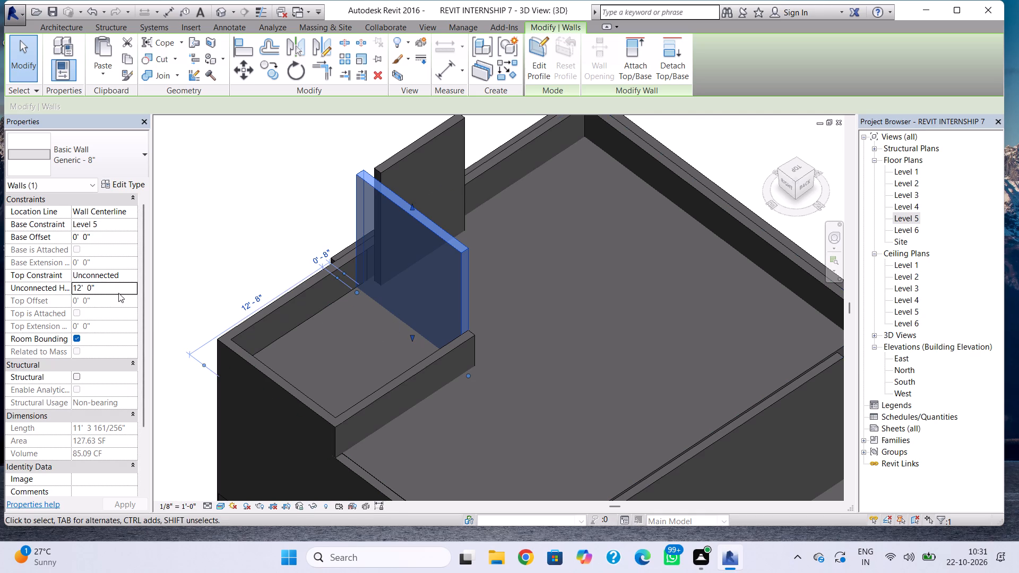
click(118, 290)
drag(118, 290, 66, 305)
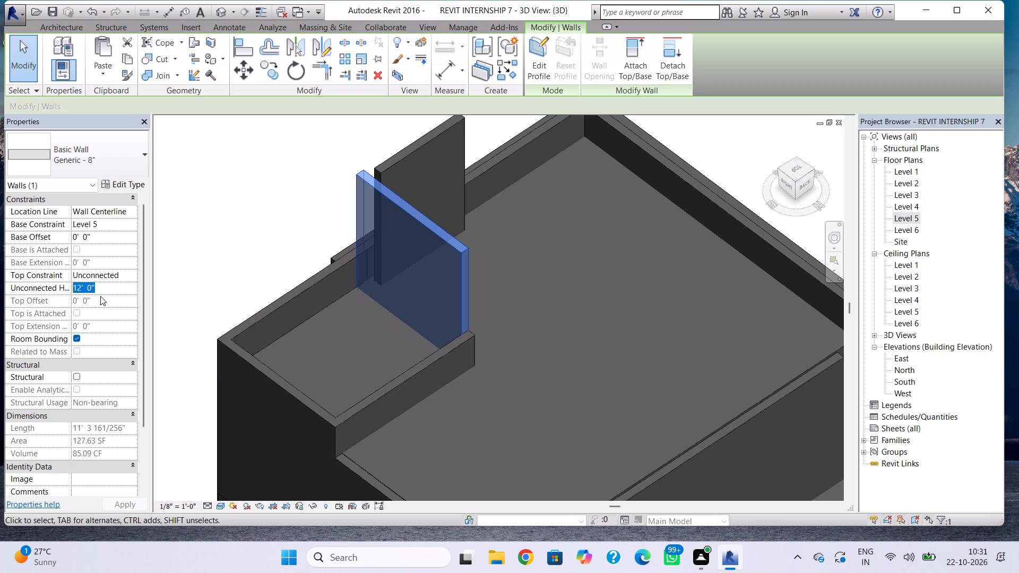
key(BackSpace)
key(4)
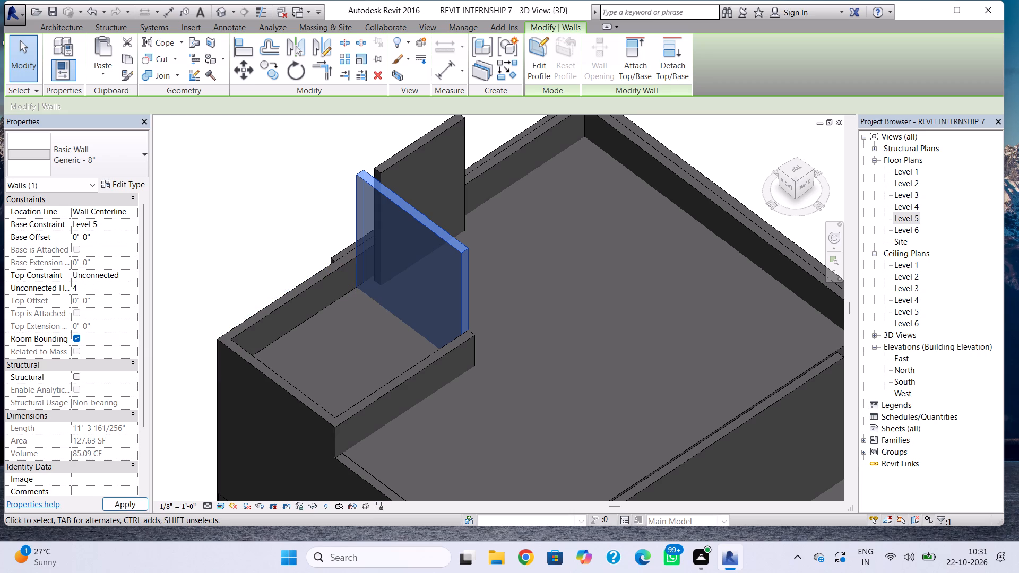
key(apostrophe)
key(Return)
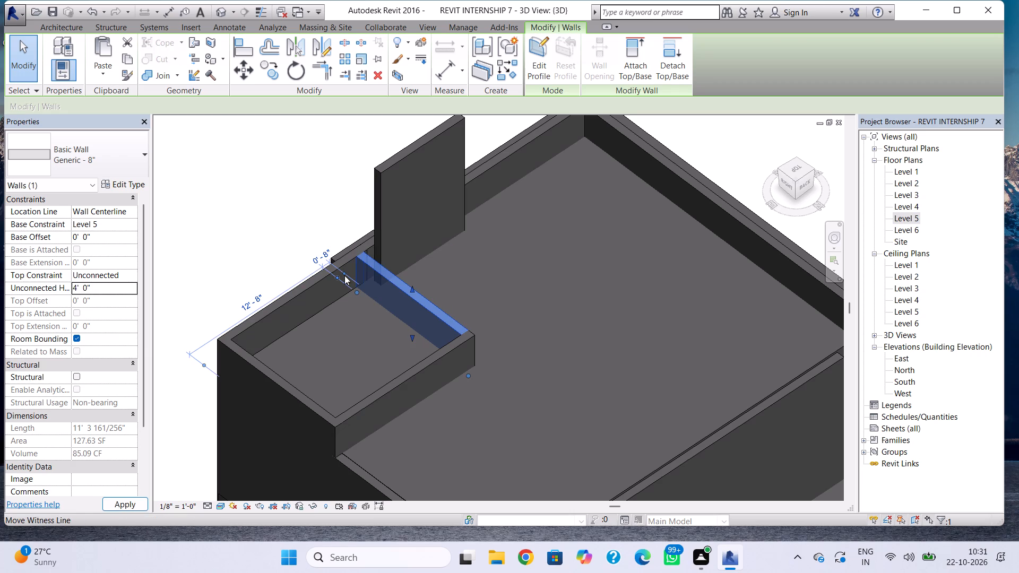
key(Escape)
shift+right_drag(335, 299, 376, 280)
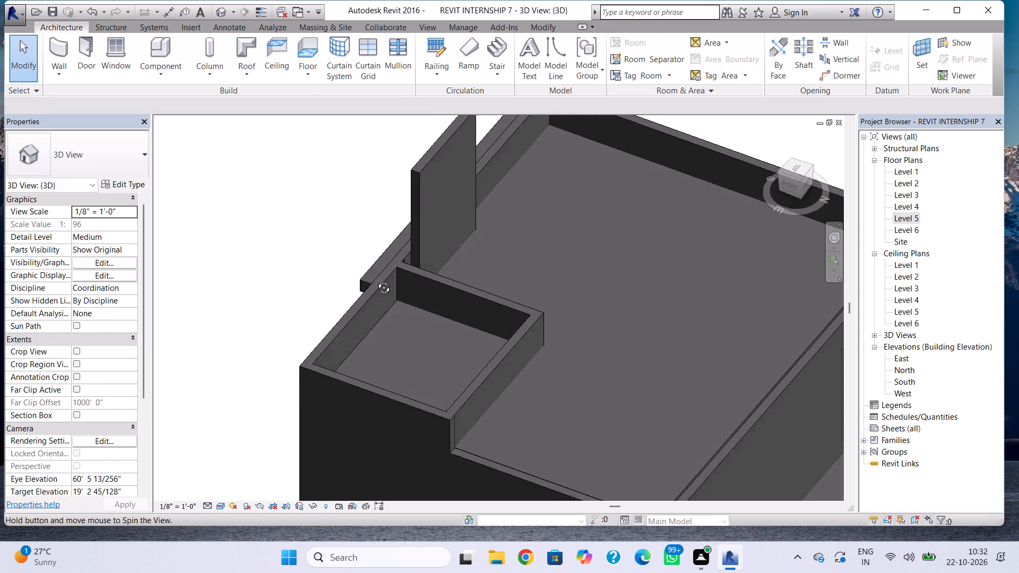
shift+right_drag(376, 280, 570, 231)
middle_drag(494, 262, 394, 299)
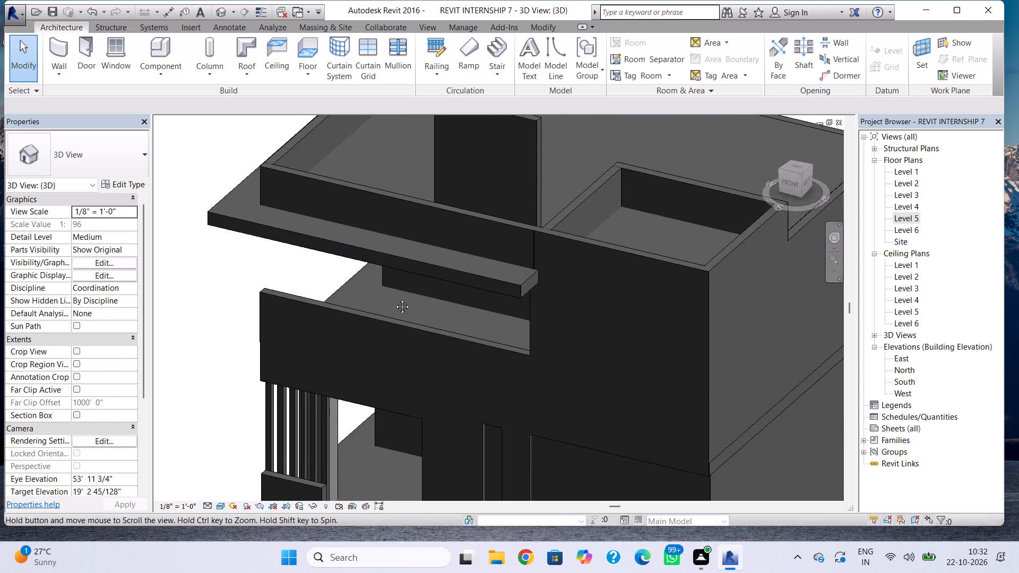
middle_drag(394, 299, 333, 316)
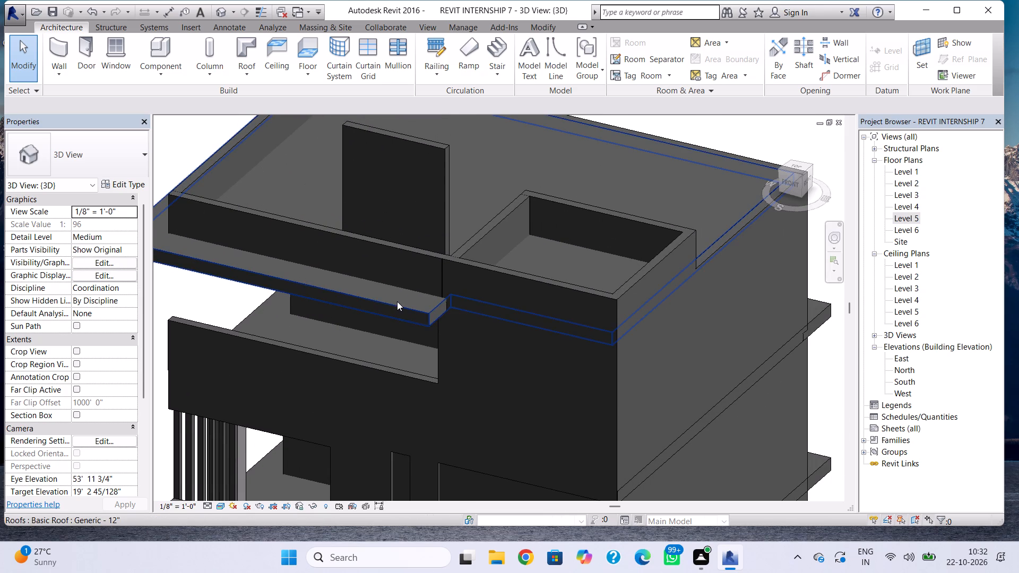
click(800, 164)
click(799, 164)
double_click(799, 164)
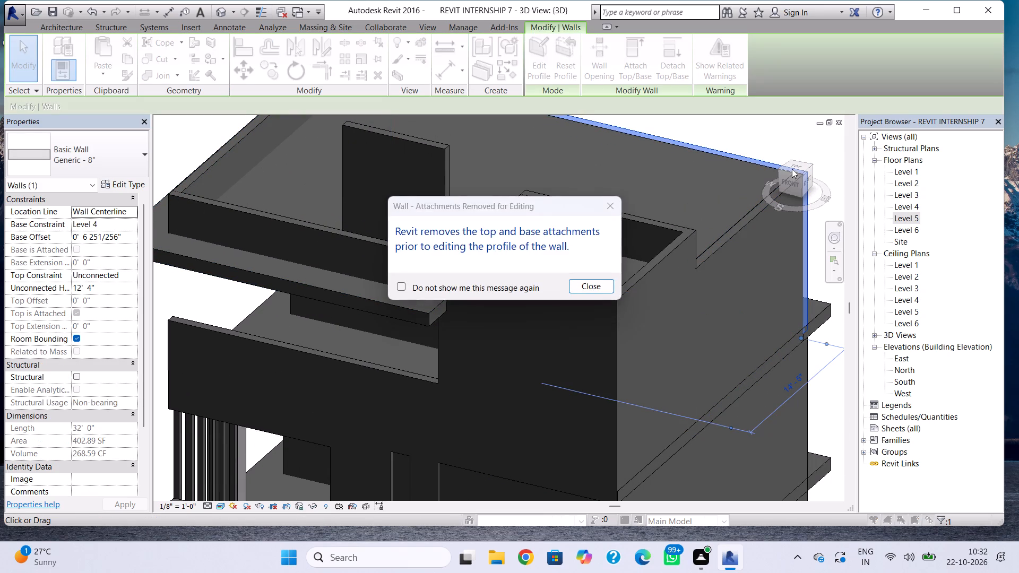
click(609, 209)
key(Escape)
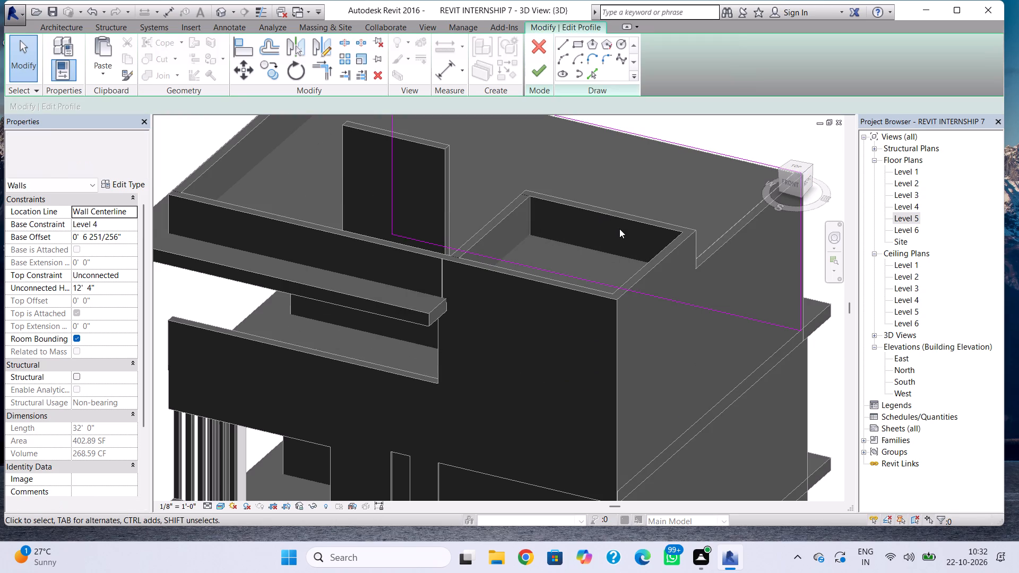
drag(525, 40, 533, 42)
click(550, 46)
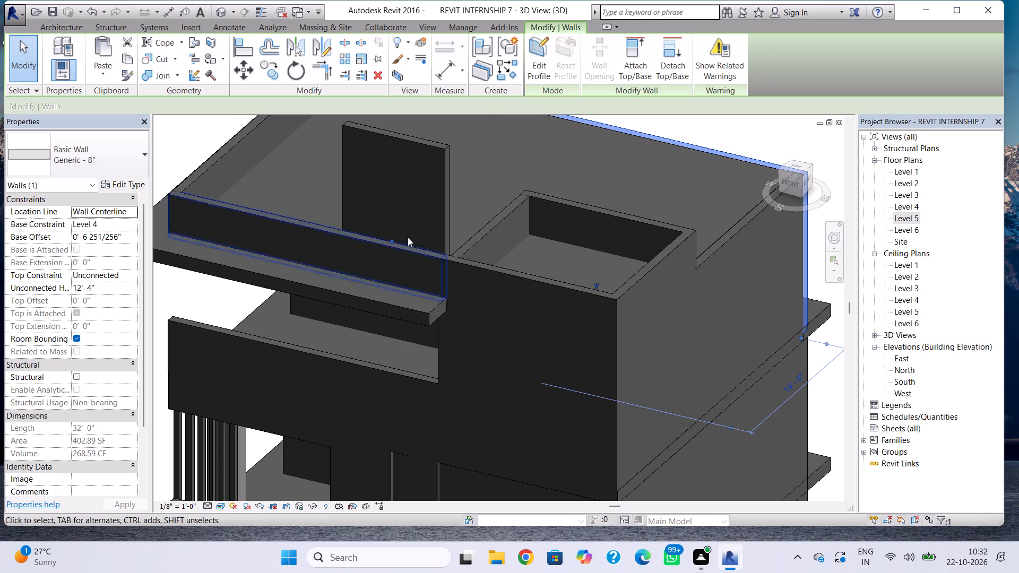
Set the base constraint of the 12' high, 8' long Generic - 8" wall rising above the front roof edge to Level 4.
shift+right_drag(348, 360, 390, 292)
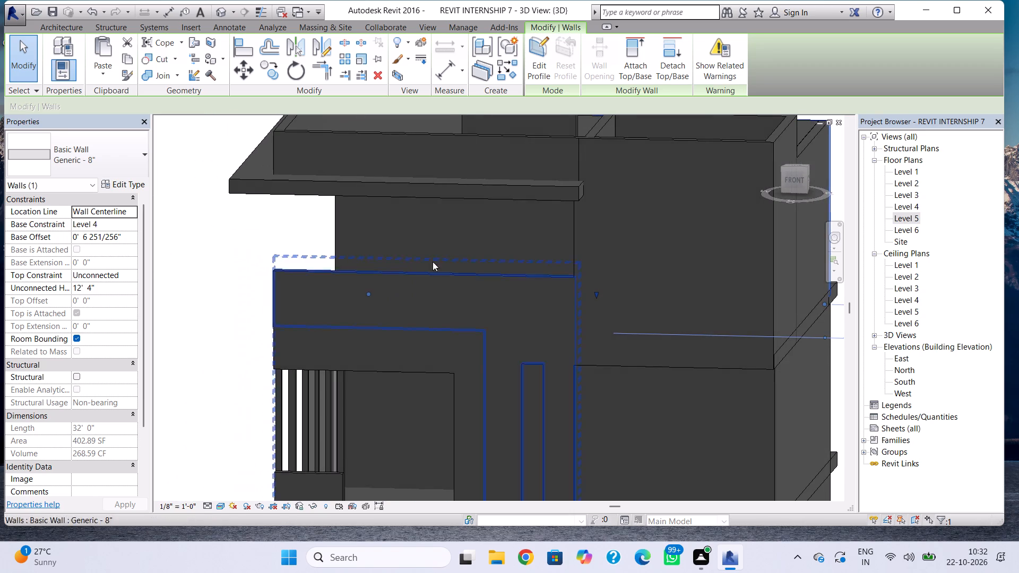
middle_drag(448, 211, 442, 264)
click(453, 169)
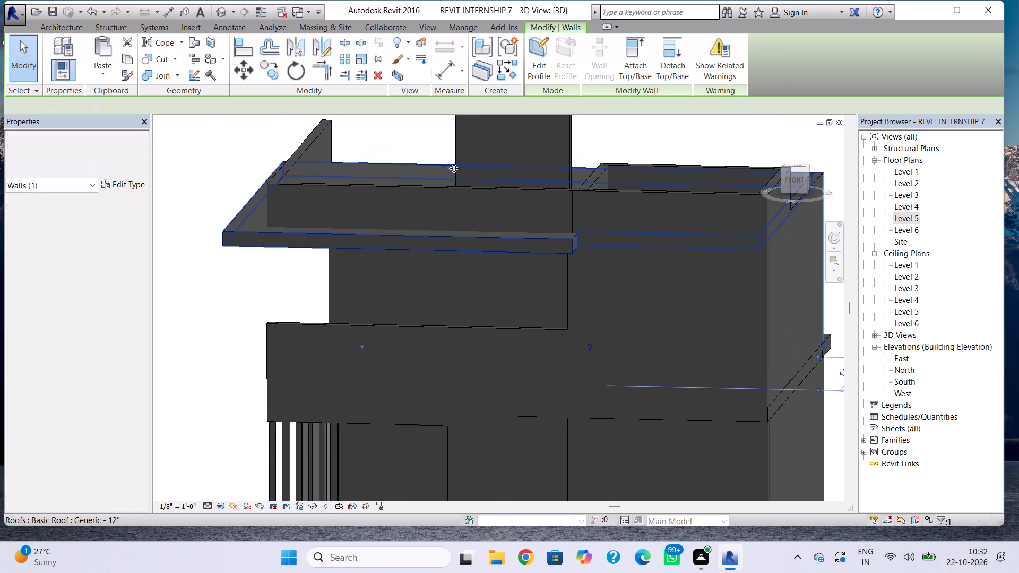
key(Escape)
click(460, 158)
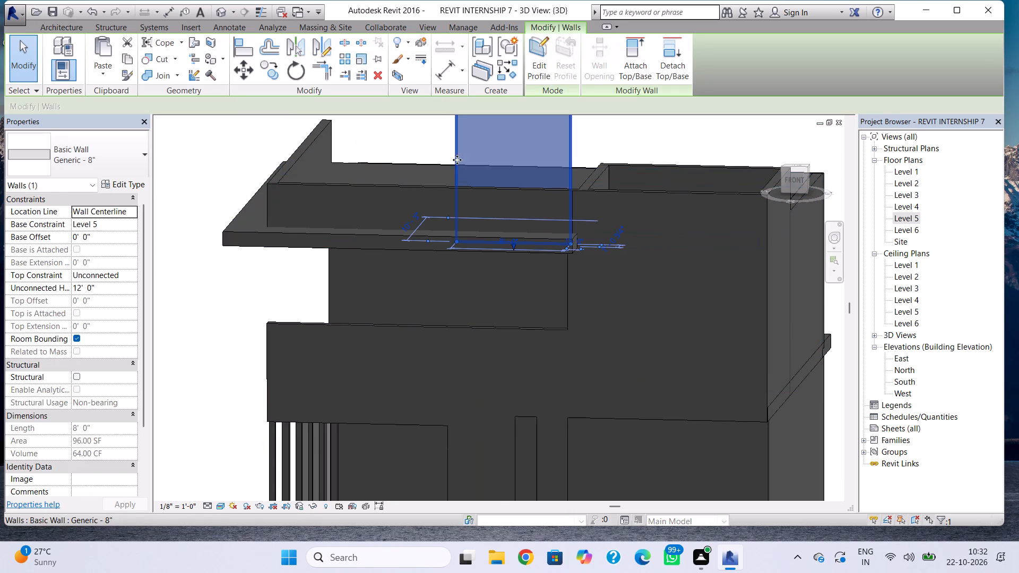
click(125, 227)
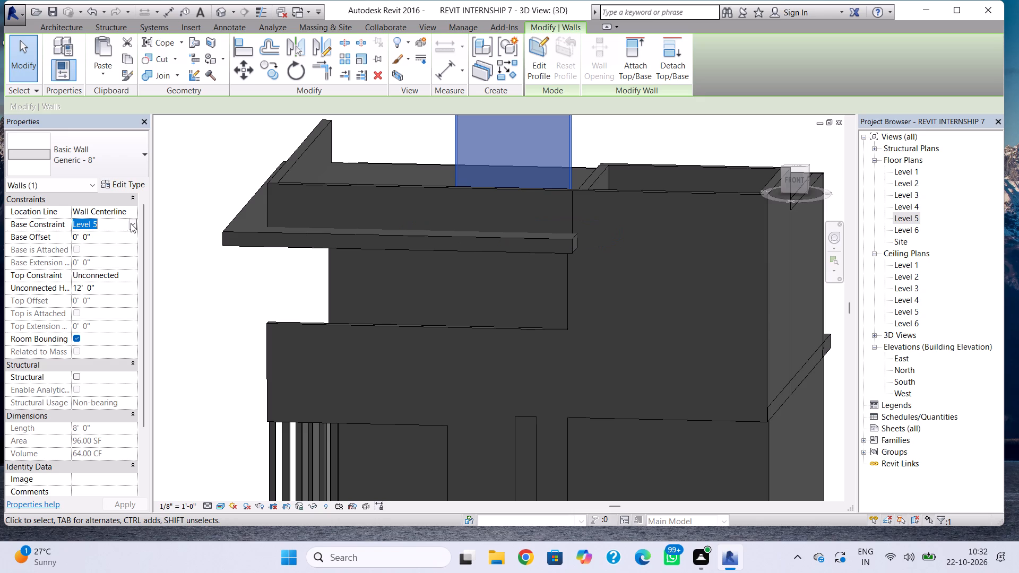
click(131, 223)
click(109, 258)
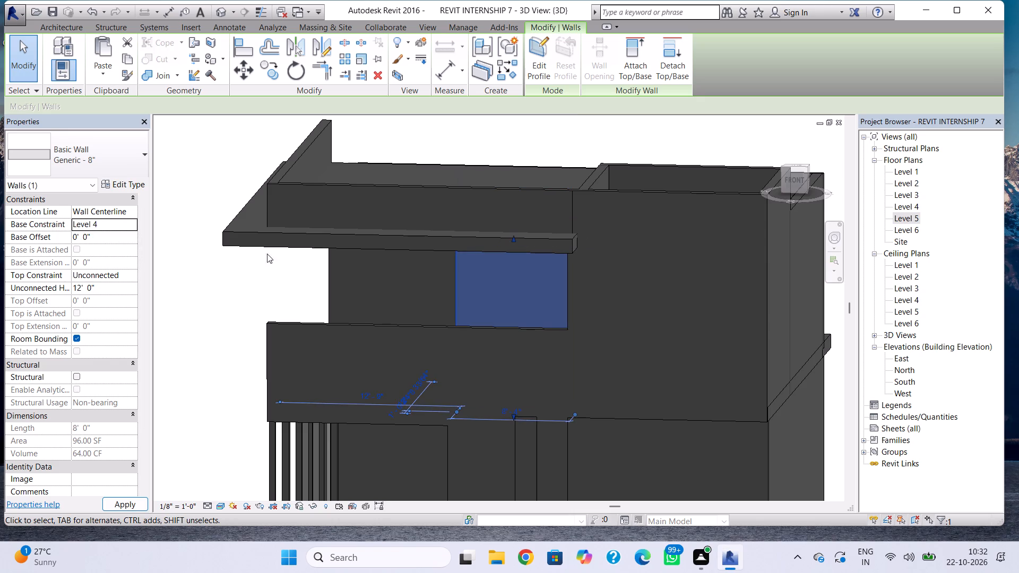
key(Escape)
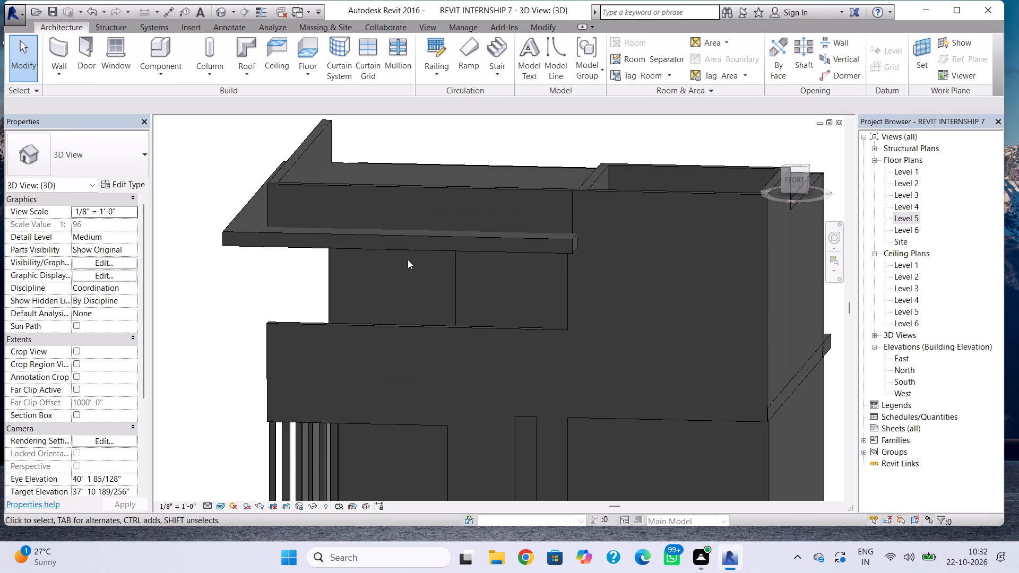
shift+right_drag(396, 273, 429, 291)
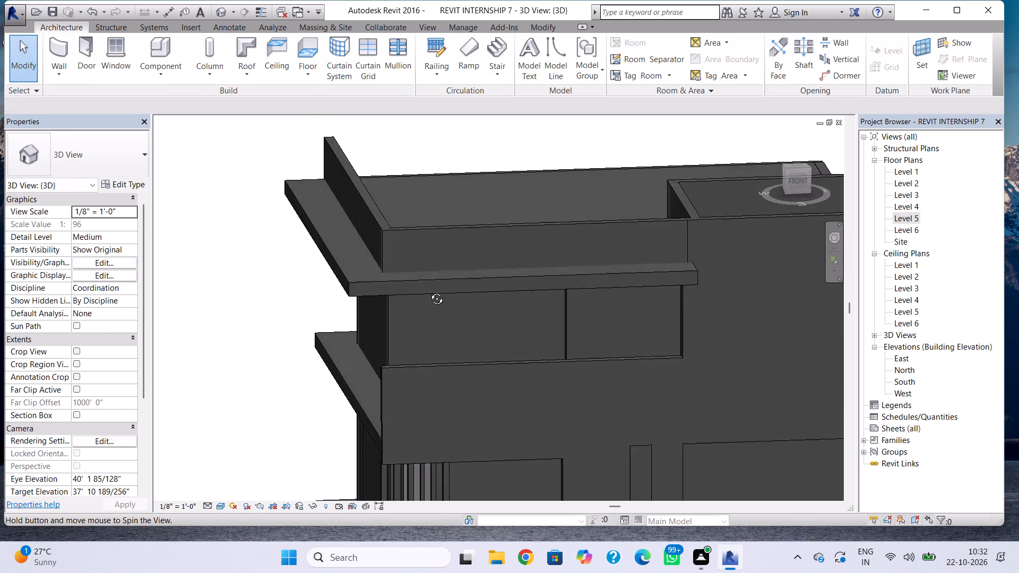
shift+right_drag(429, 291, 377, 334)
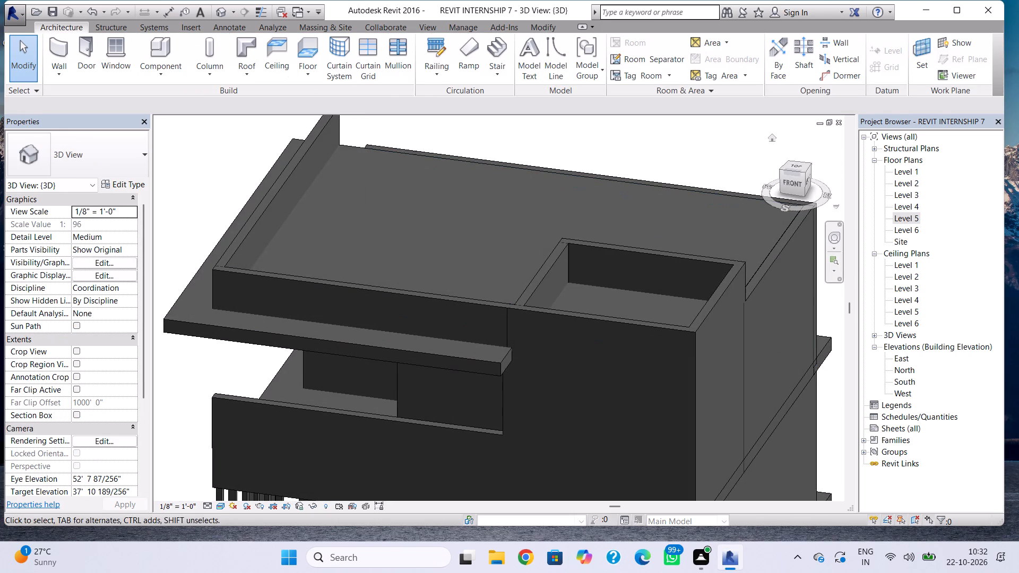
Create a Generic - 12" footprint roof on Level 6, with a rectangular boundary along the southeast corner enclosure's outer wall faces.
click(795, 166)
shift+right_drag(593, 251, 593, 296)
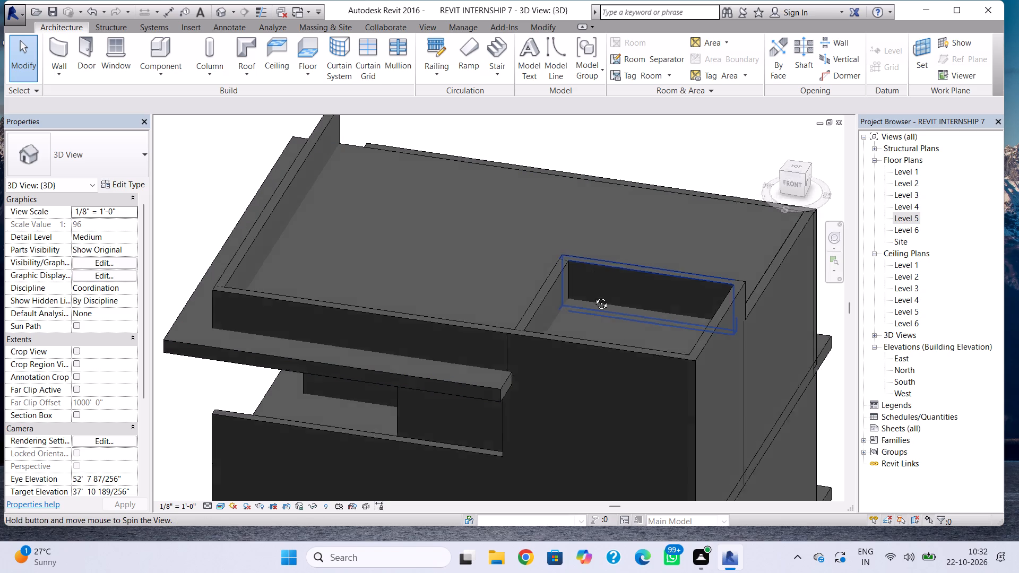
shift+right_drag(593, 296, 586, 423)
middle_drag(589, 397, 491, 184)
shift+right_drag(497, 203, 524, 284)
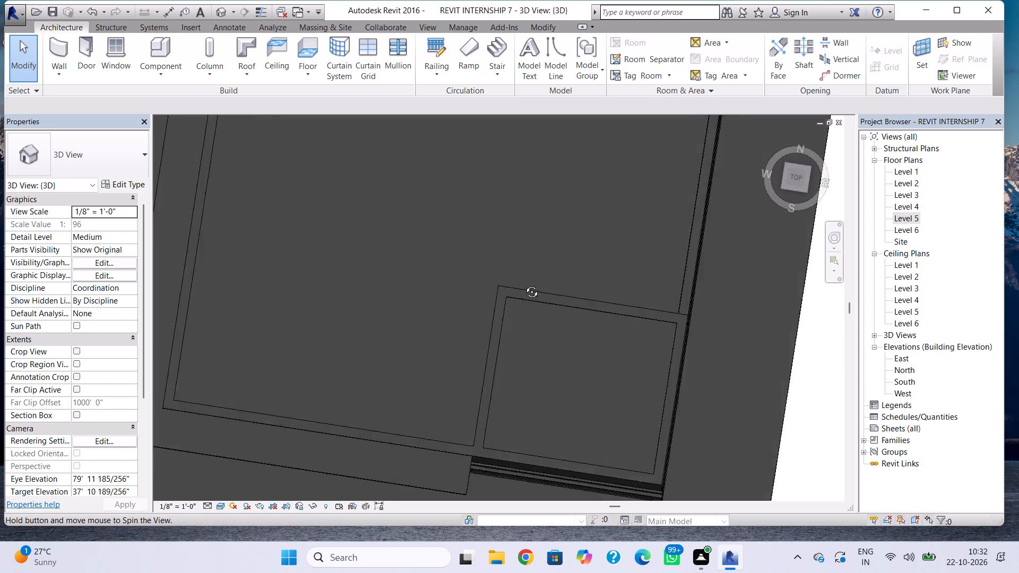
shift+right_drag(524, 284, 522, 264)
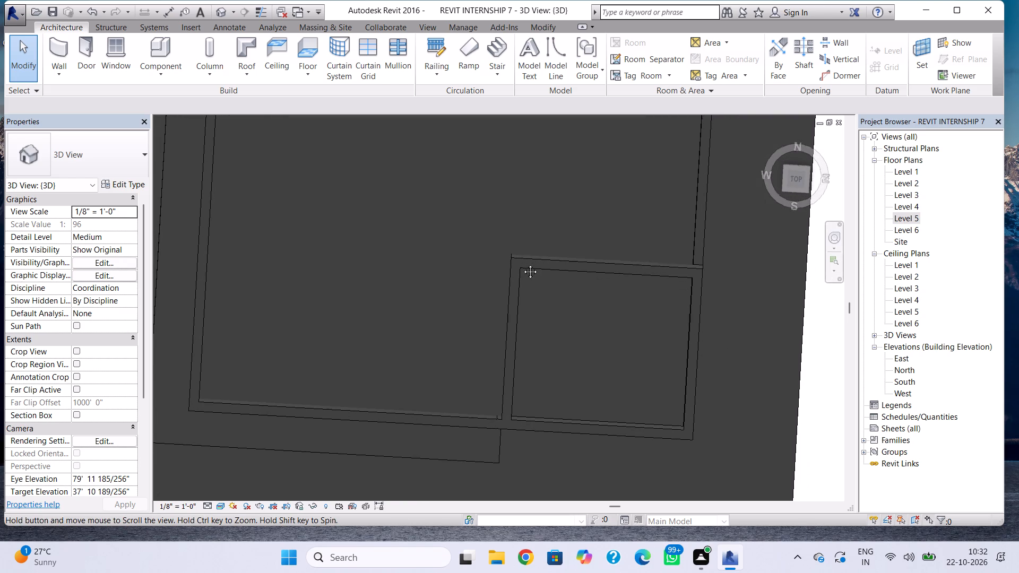
shift+right_drag(522, 264, 517, 245)
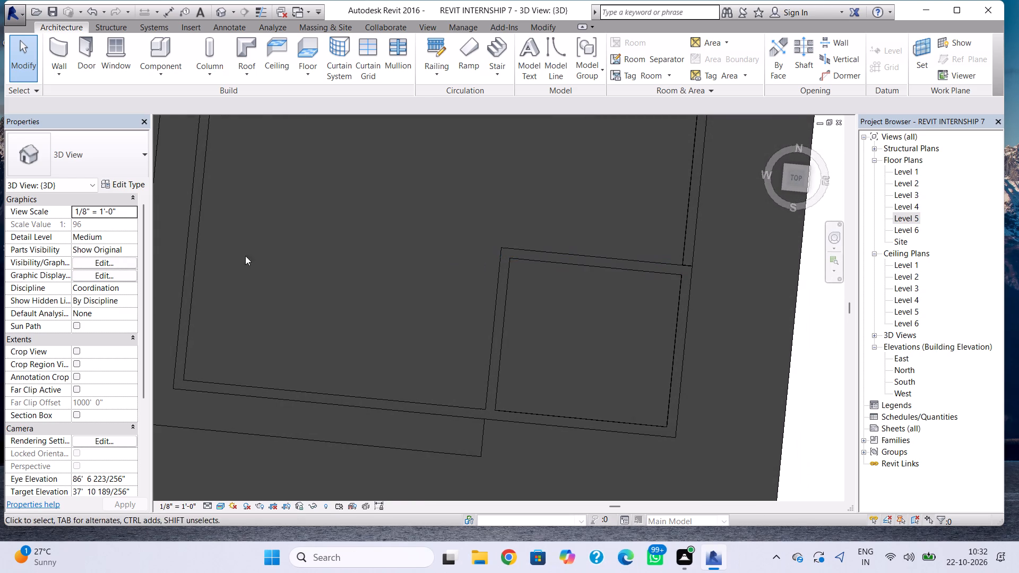
click(254, 44)
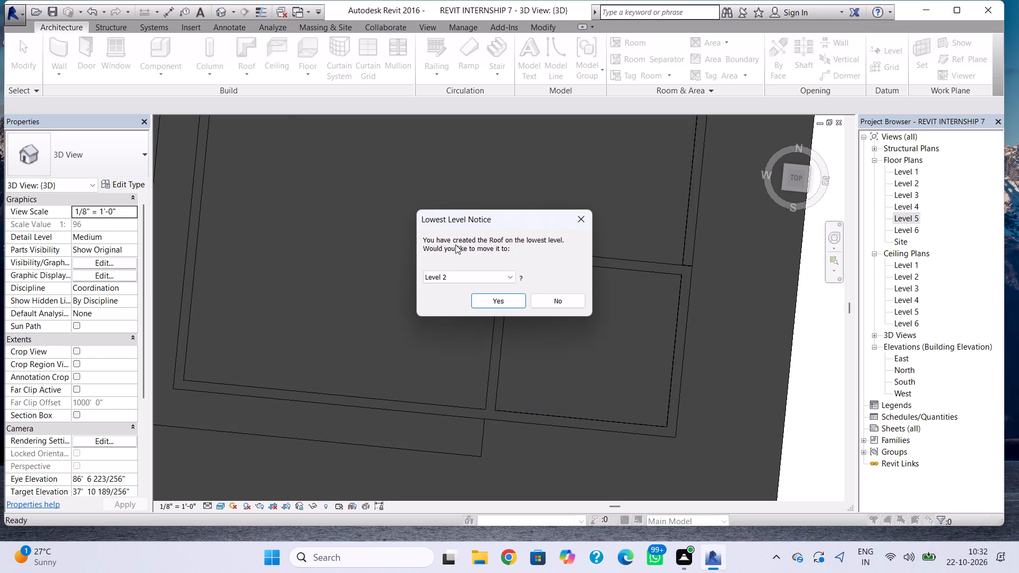
click(469, 276)
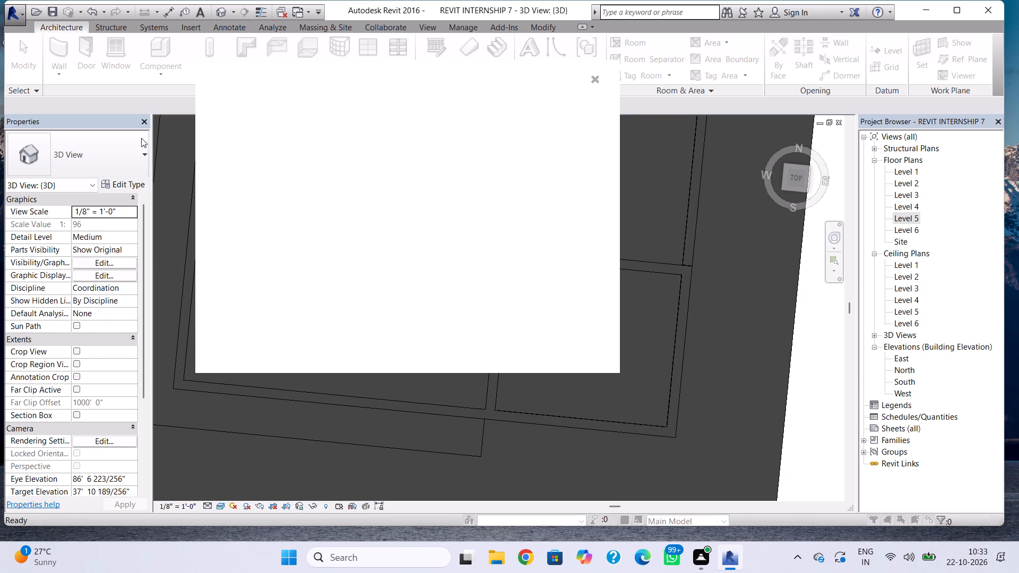
click(594, 78)
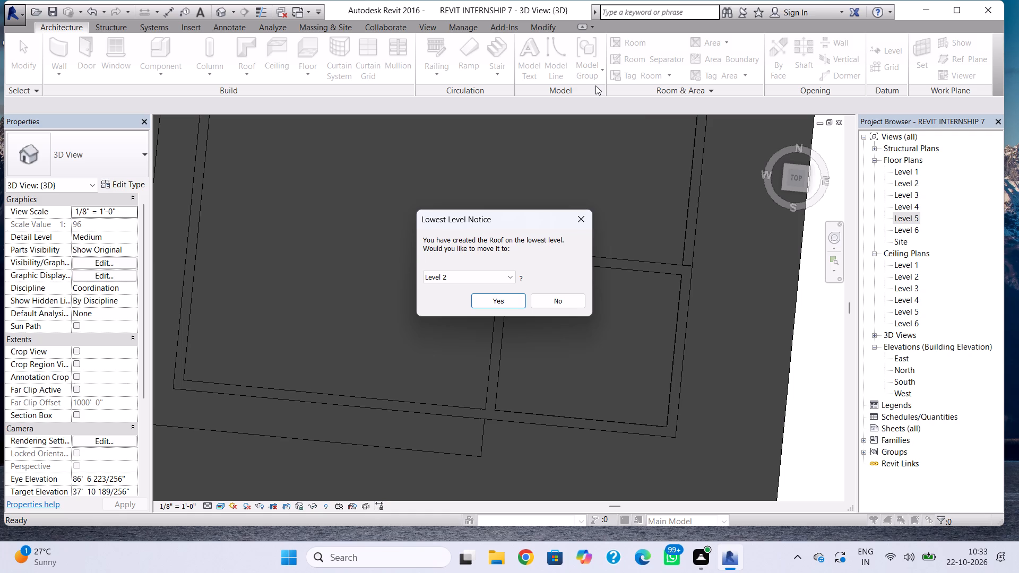
click(485, 278)
click(482, 326)
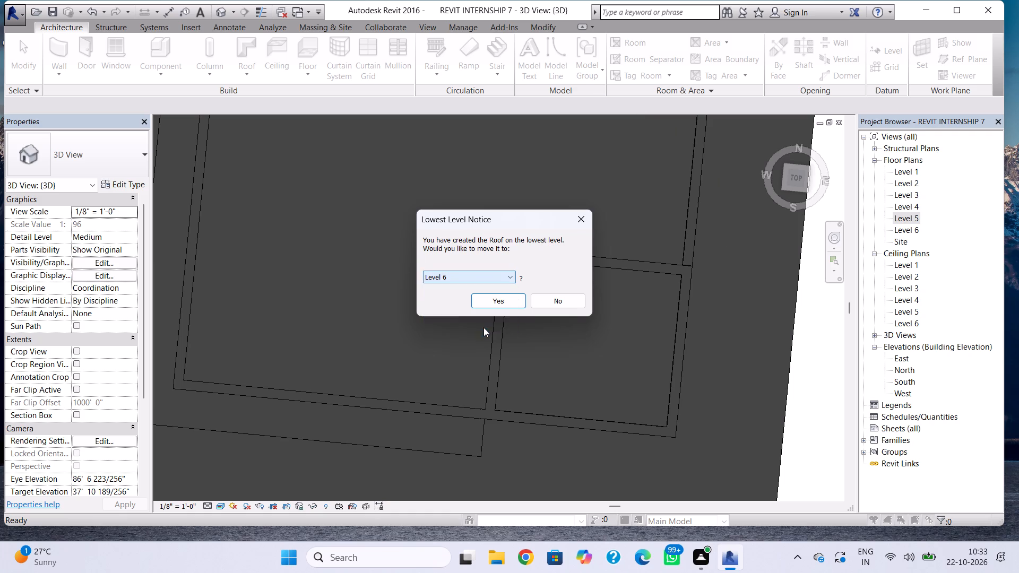
click(508, 303)
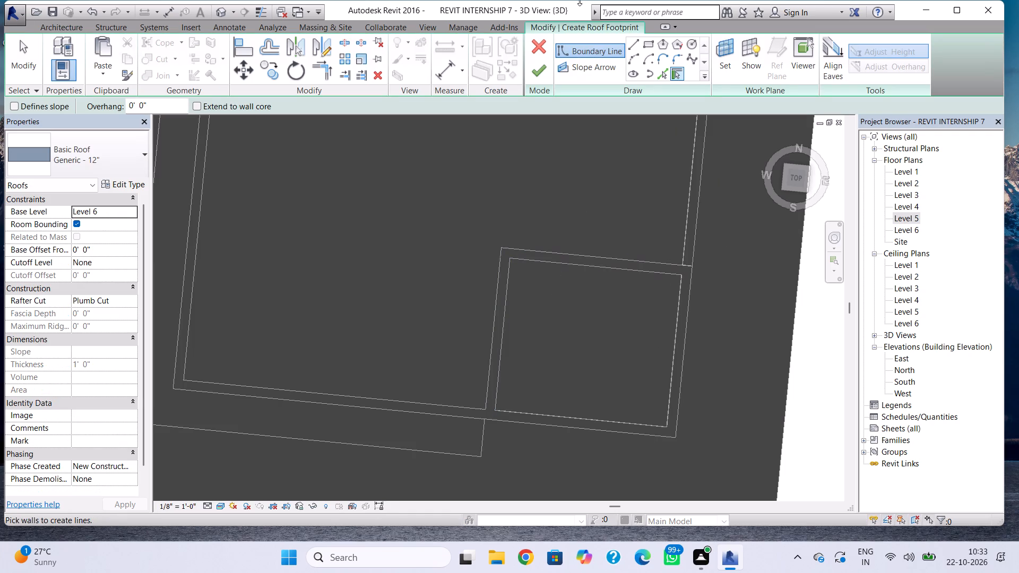
click(649, 41)
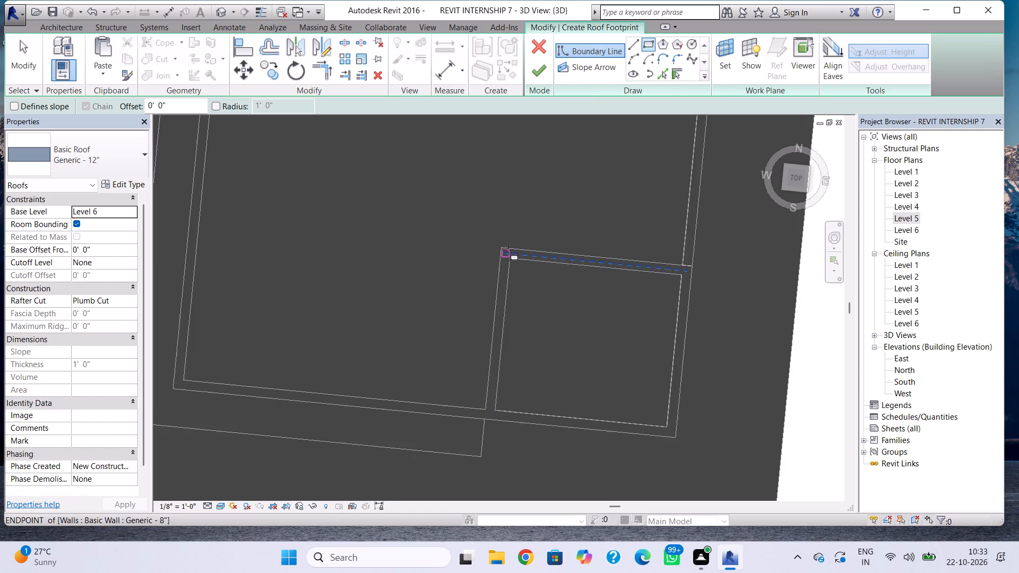
click(504, 245)
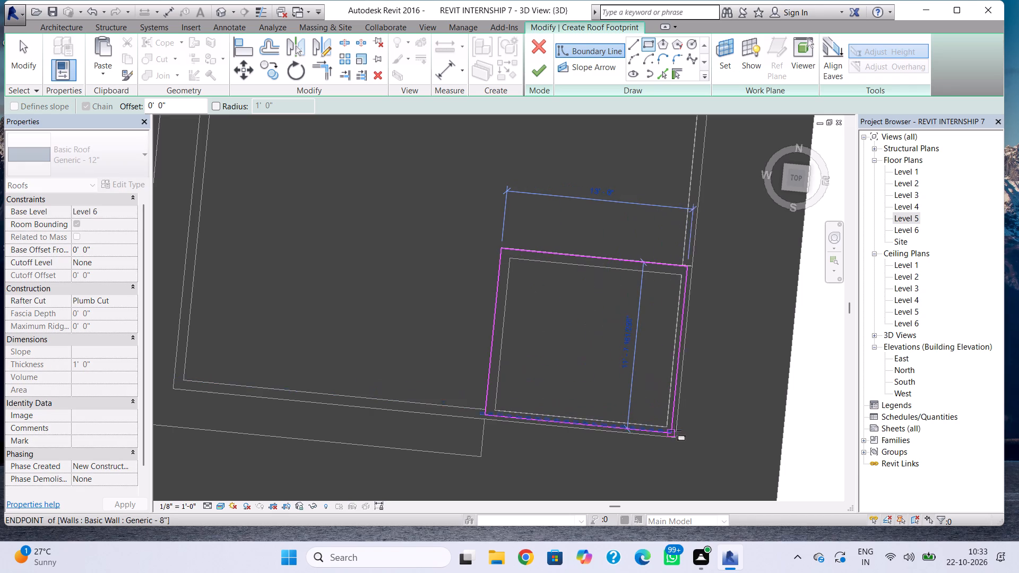
click(680, 438)
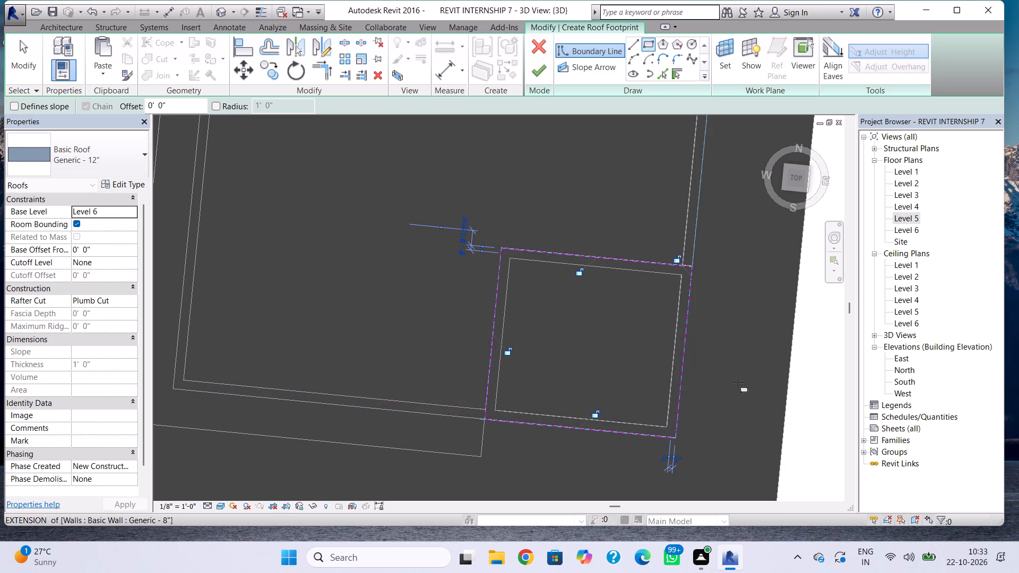
click(532, 79)
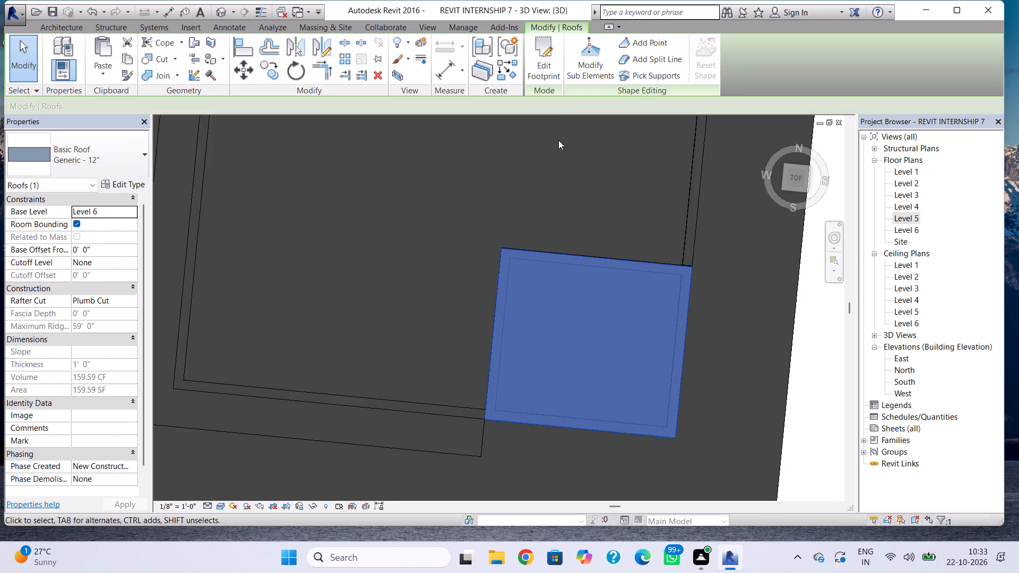
drag(572, 229, 636, 220)
key(Escape)
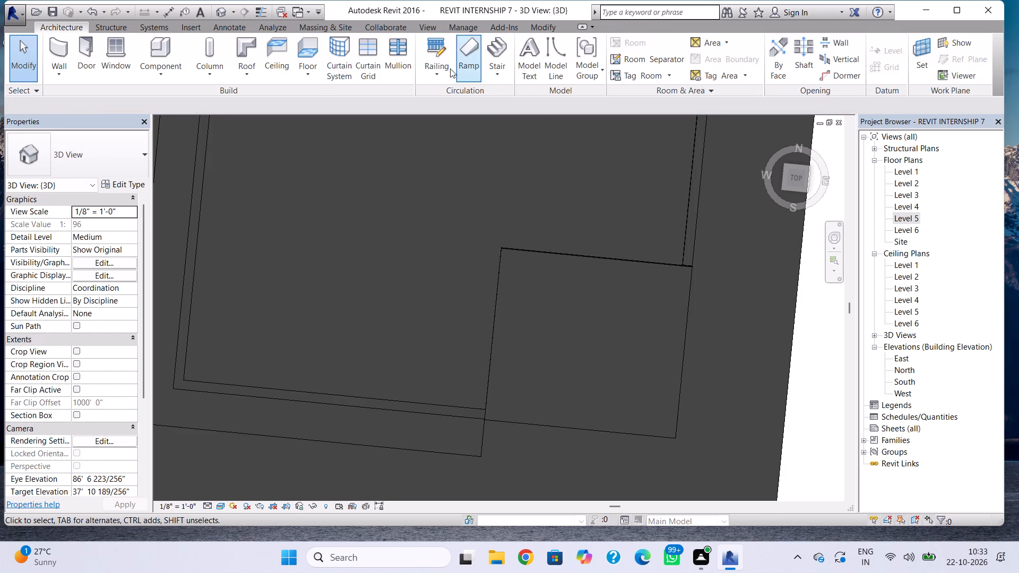
Set the base offset of the Level 6 roof over the southeast corner enclosure to -6'.
click(218, 12)
shift+right_drag(485, 340, 472, 315)
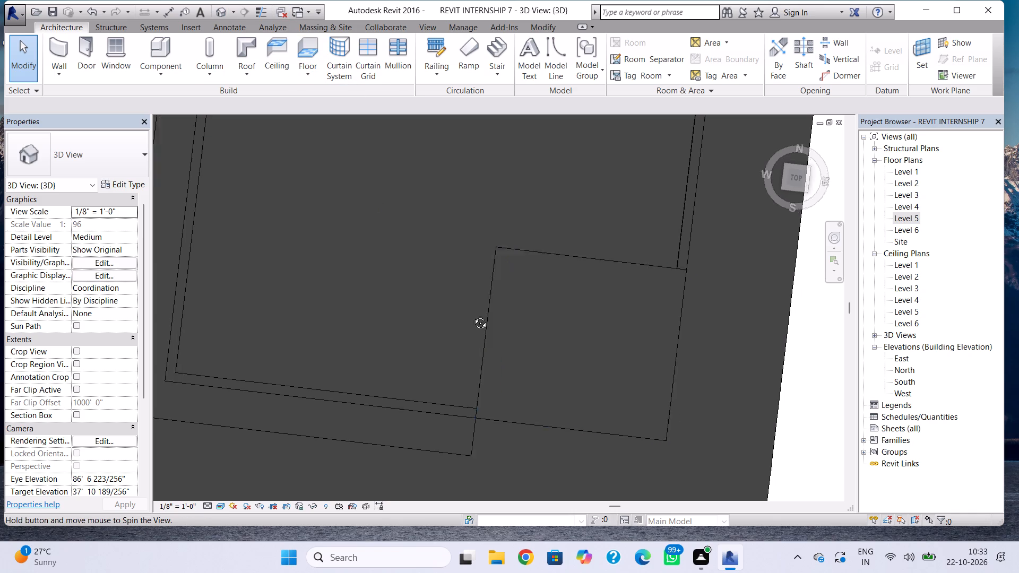
shift+right_drag(472, 315, 477, 147)
middle_drag(473, 179, 452, 366)
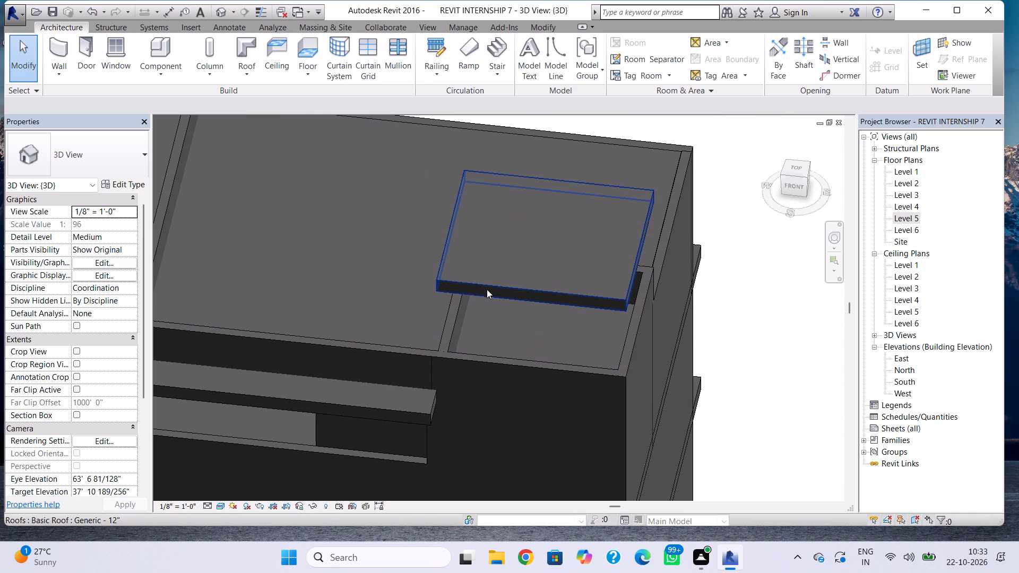
click(487, 288)
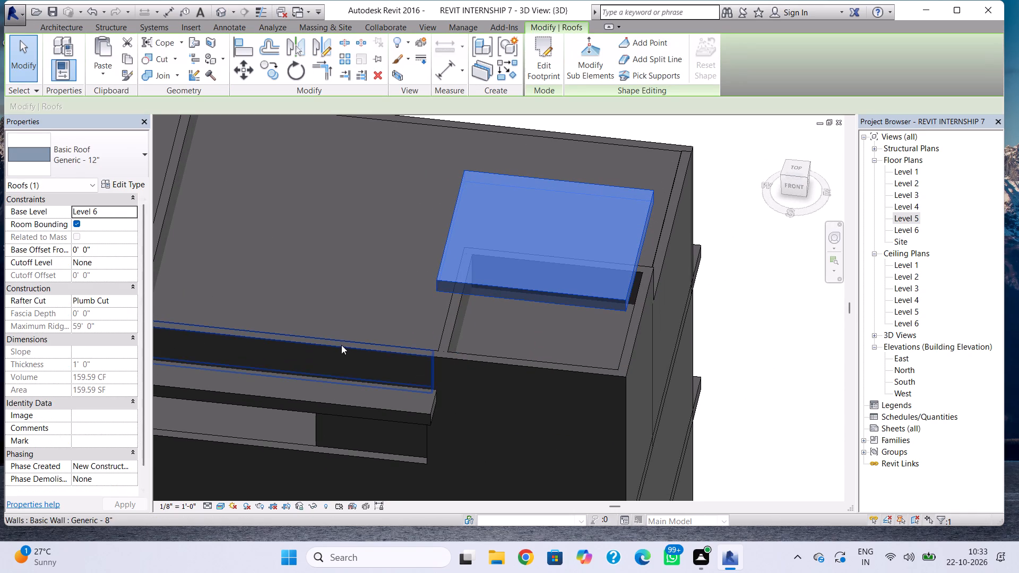
shift+right_drag(377, 360, 395, 215)
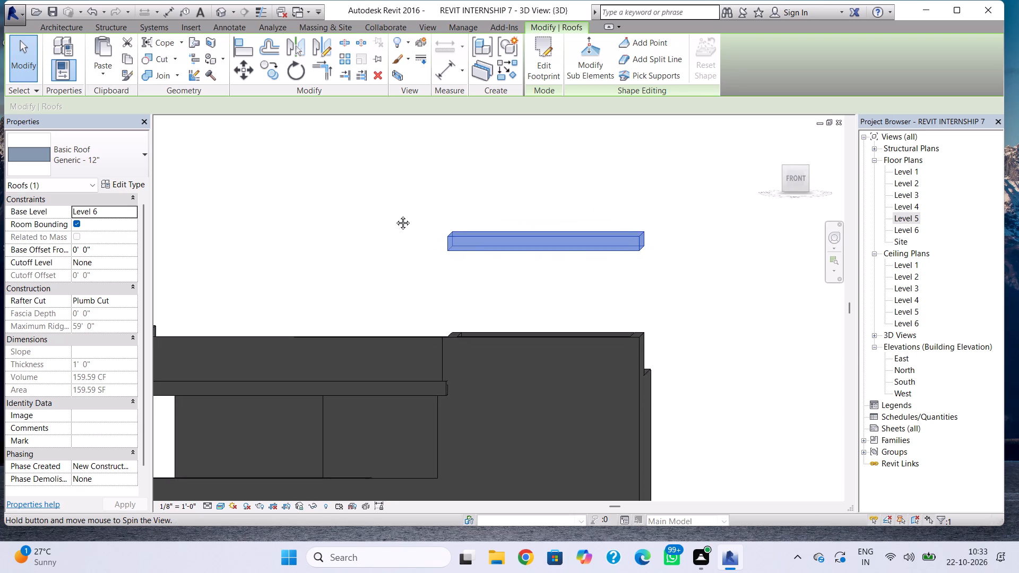
shift+right_drag(395, 215, 395, 216)
click(115, 250)
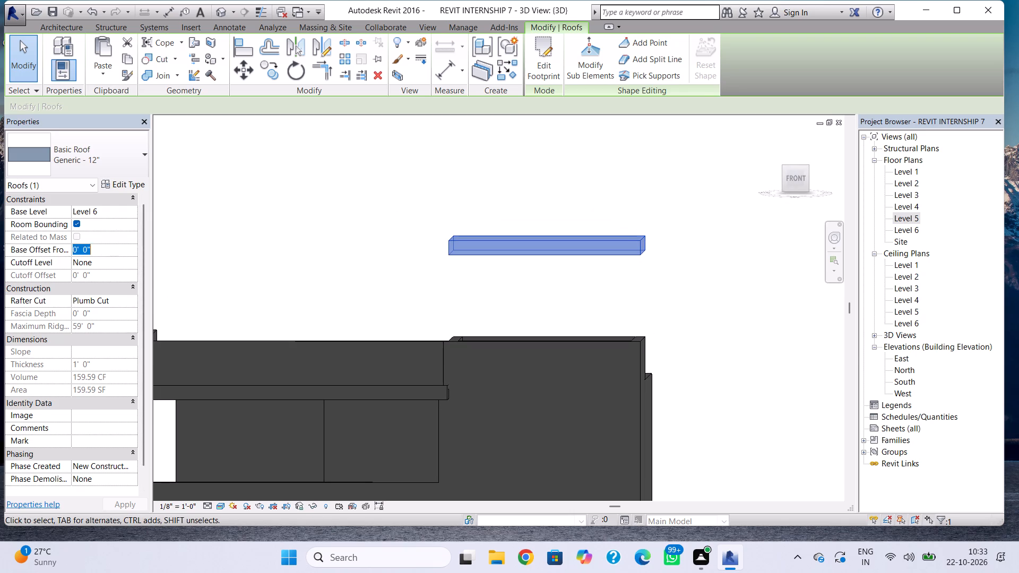
drag(115, 250, 49, 253)
text(-6')
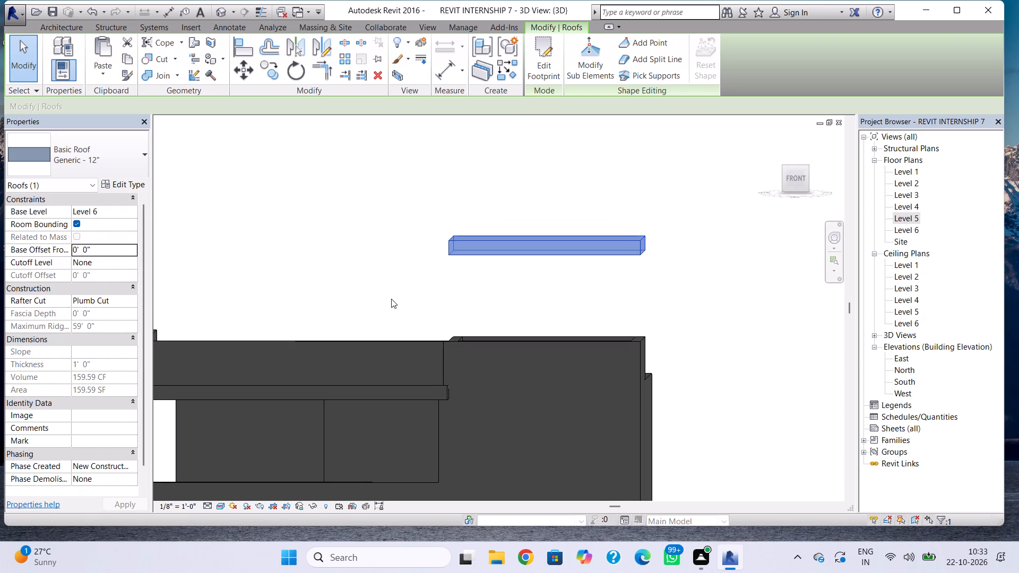
click(129, 249)
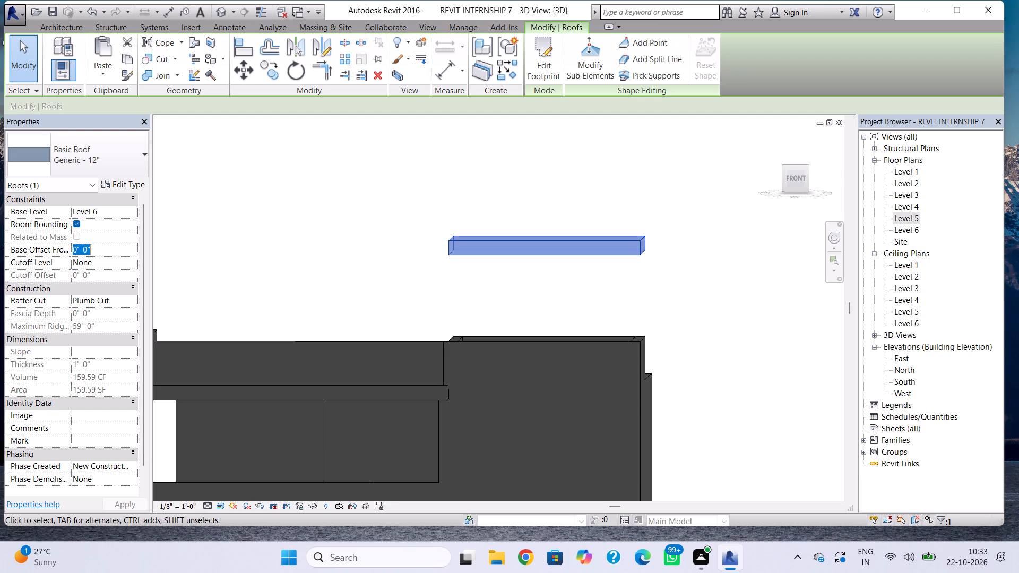
key(minus)
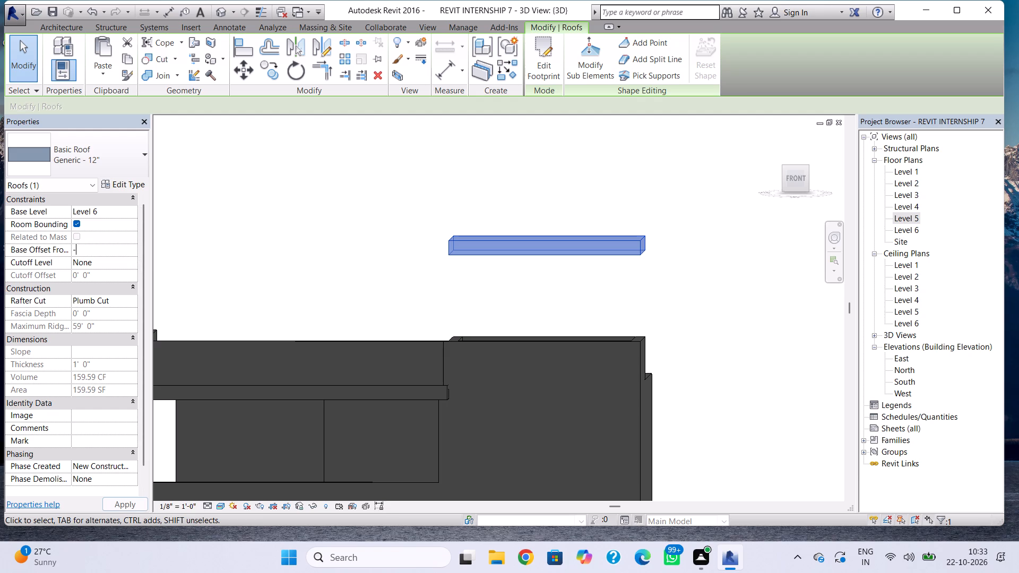
key(6)
key(apostrophe)
key(Return)
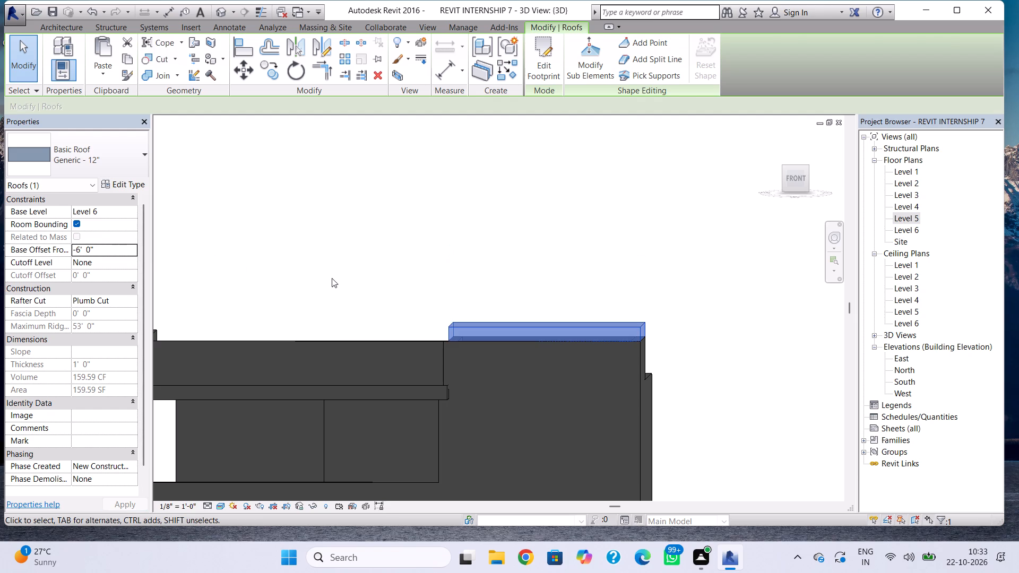
key(Escape)
shift+right_drag(404, 284, 413, 331)
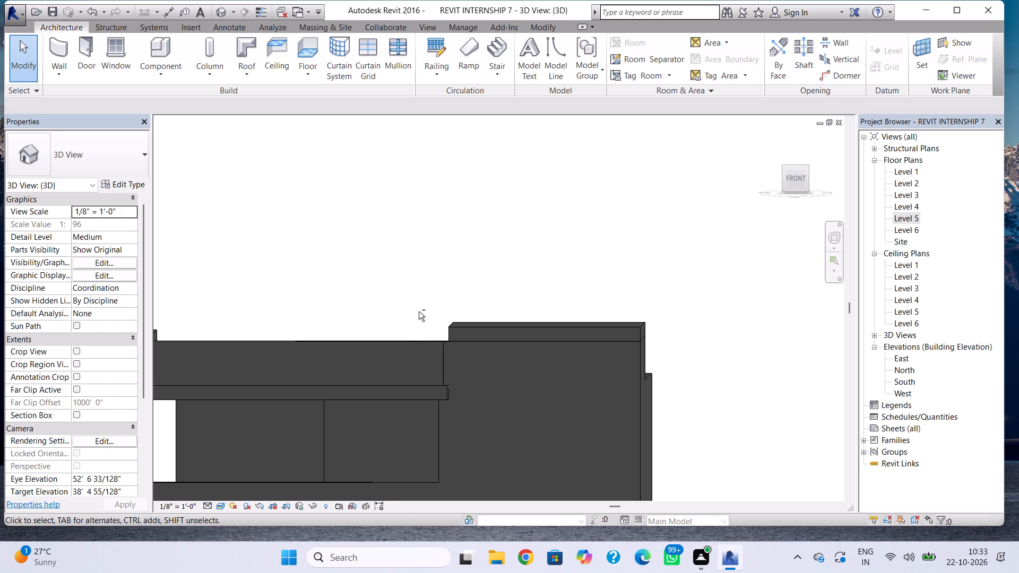
key(Escape)
shift+right_drag(419, 311, 456, 353)
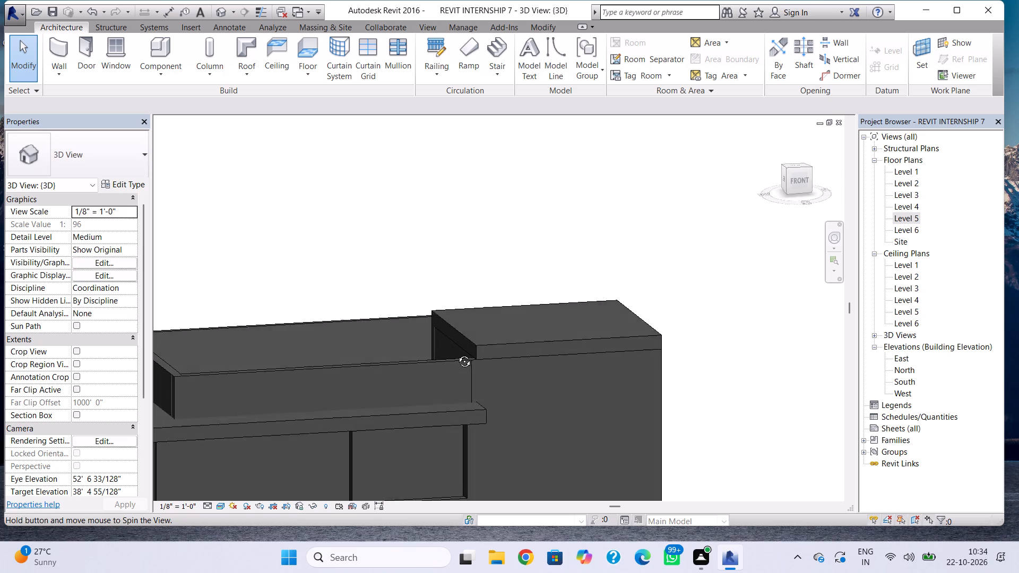
shift+right_drag(456, 353, 373, 311)
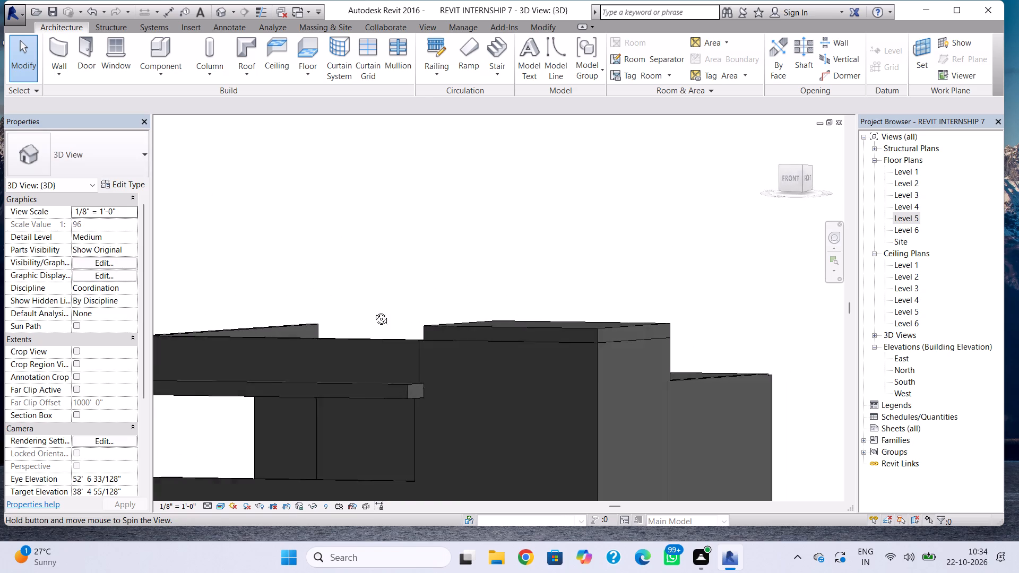
Delete the Generic - 12" Level 6 roof covering the southeast corner enclosure.
shift+right_drag(373, 311, 428, 363)
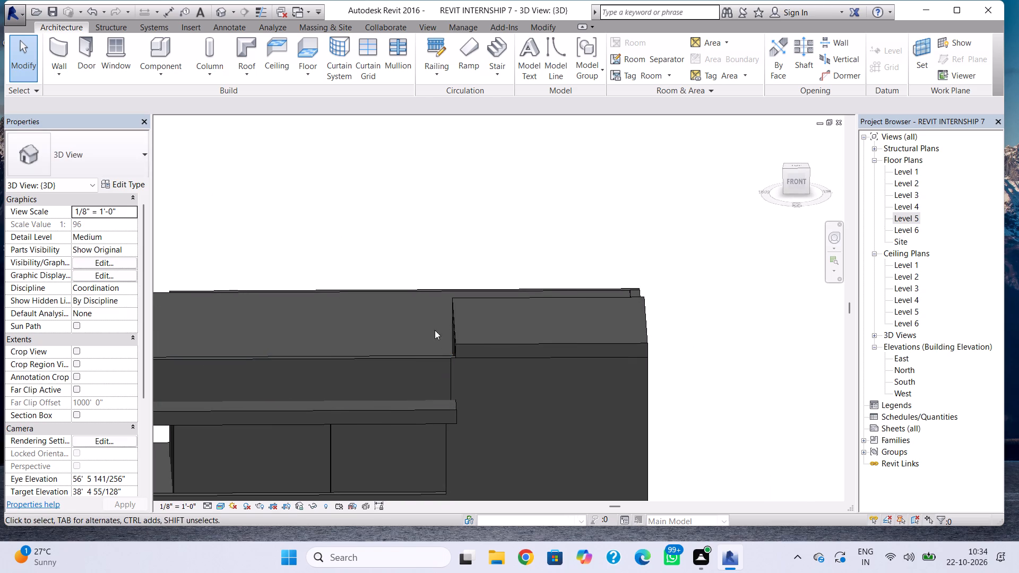
click(477, 339)
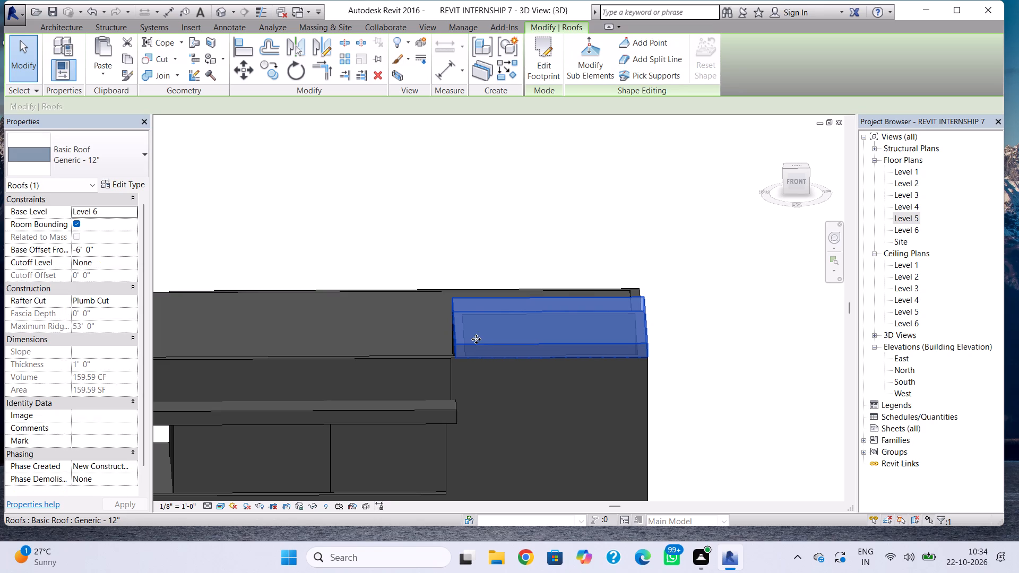
click(586, 354)
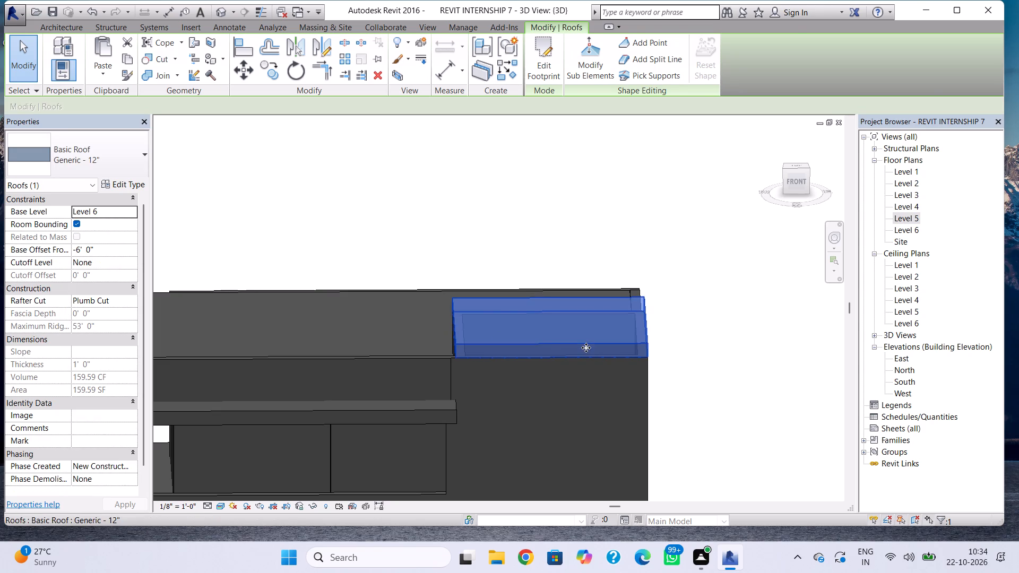
double_click(585, 345)
shift+right_drag(610, 222, 602, 300)
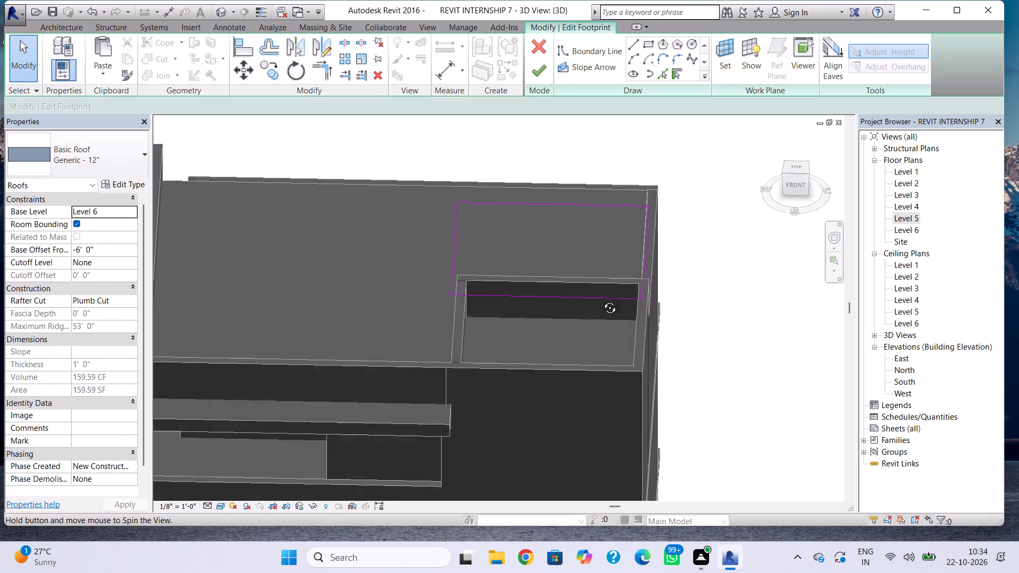
shift+right_drag(602, 300, 605, 427)
shift+right_drag(592, 291, 585, 392)
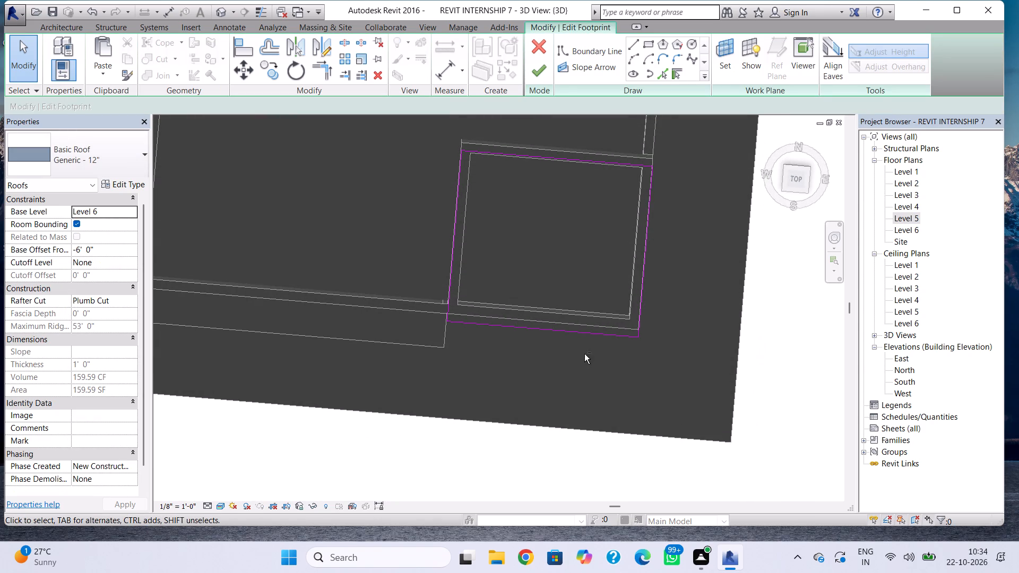
shift+right_click(597, 312)
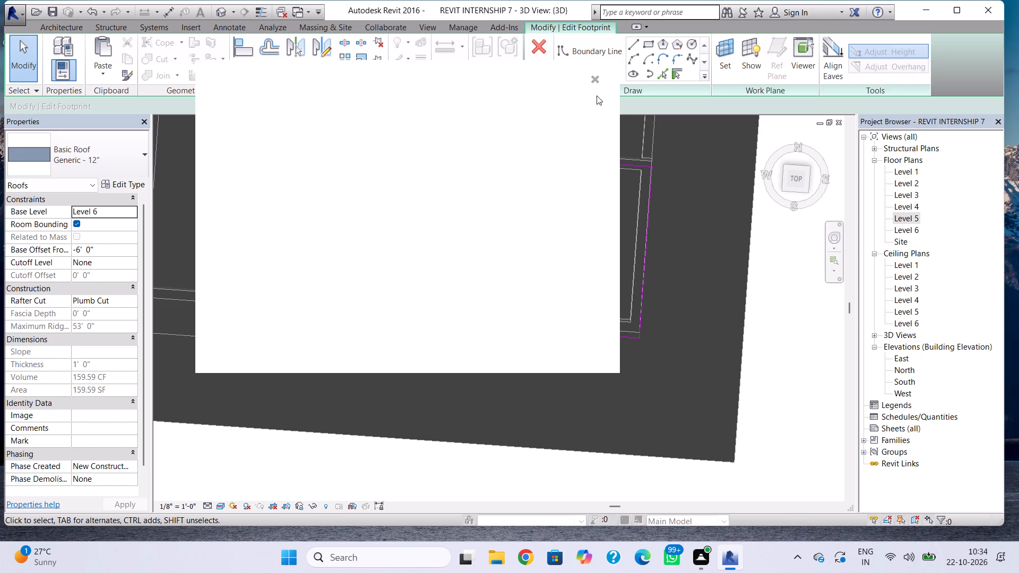
click(593, 80)
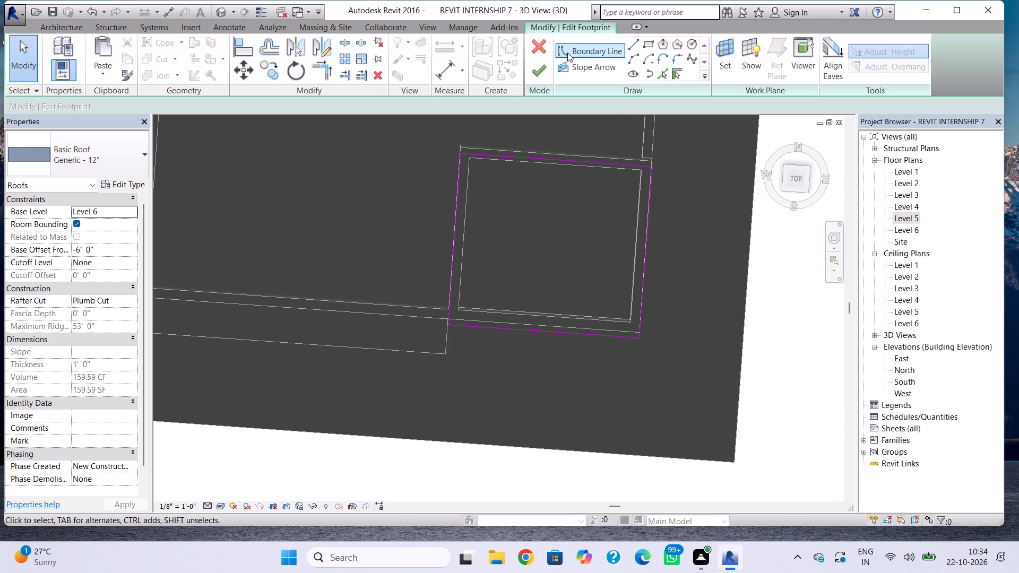
click(545, 49)
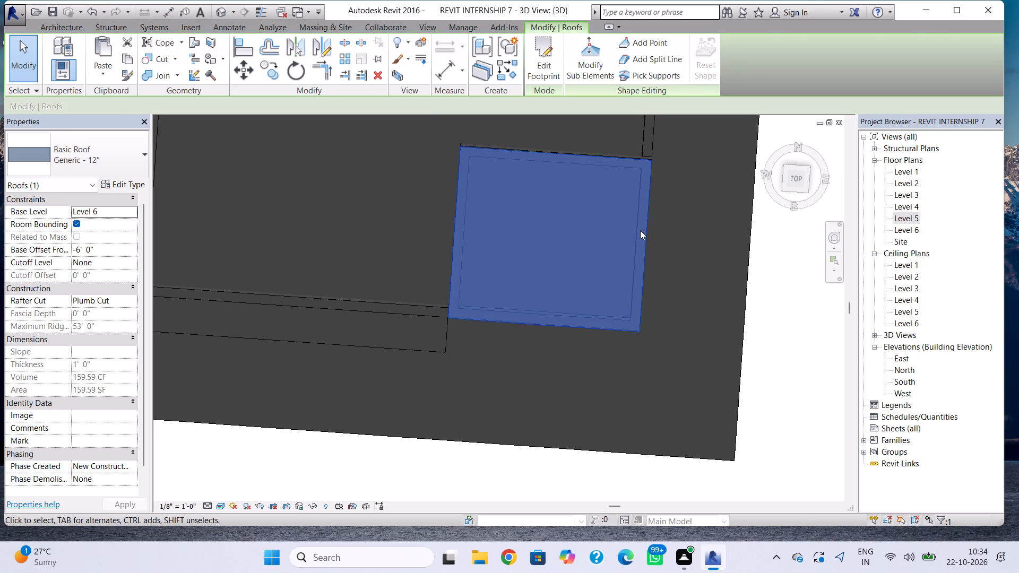
key(Delete)
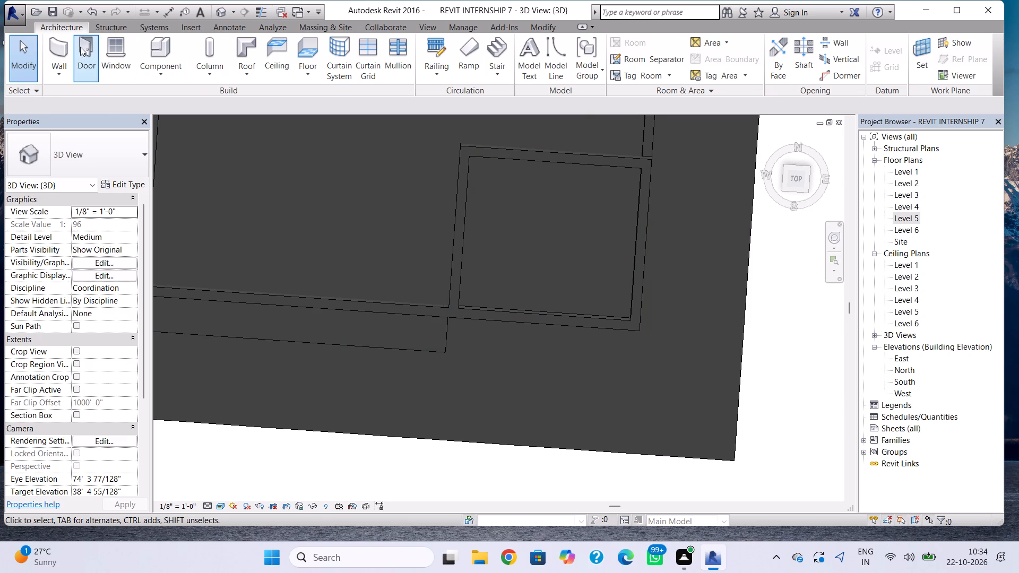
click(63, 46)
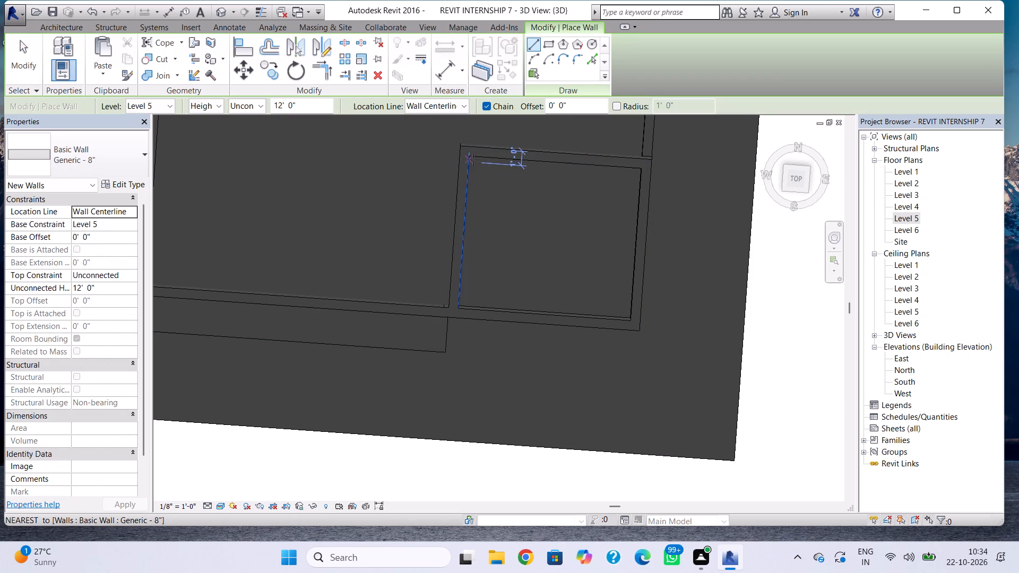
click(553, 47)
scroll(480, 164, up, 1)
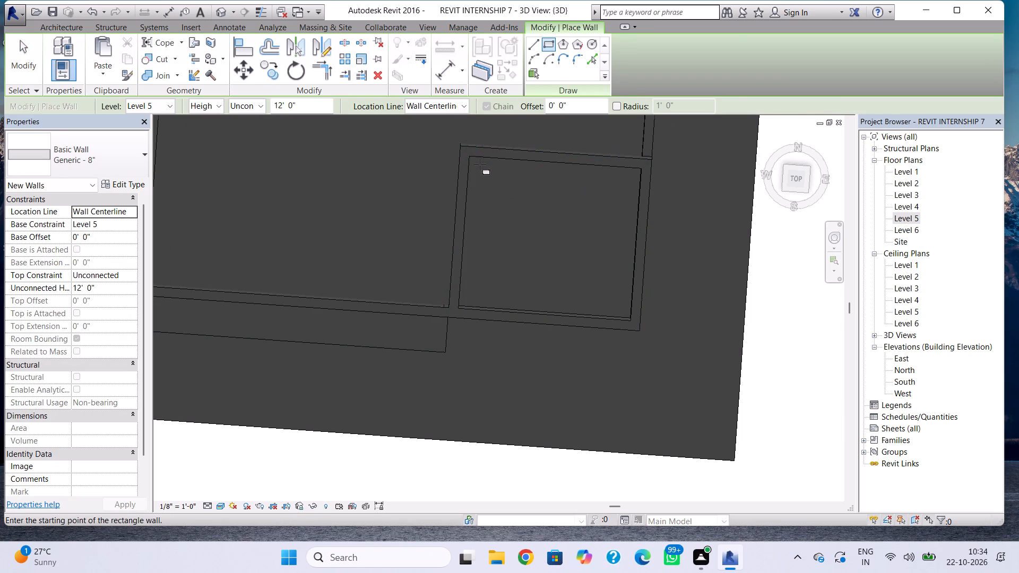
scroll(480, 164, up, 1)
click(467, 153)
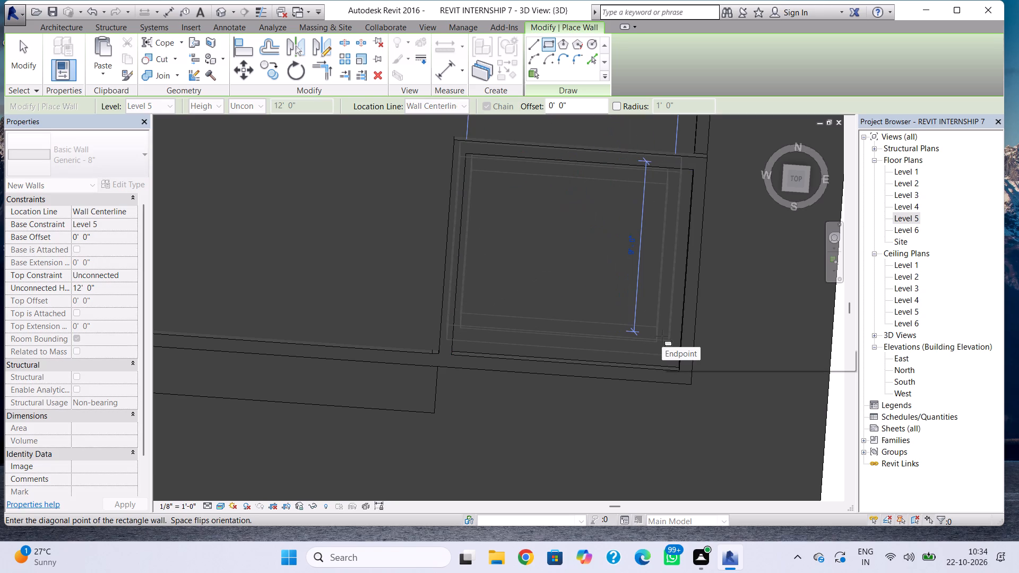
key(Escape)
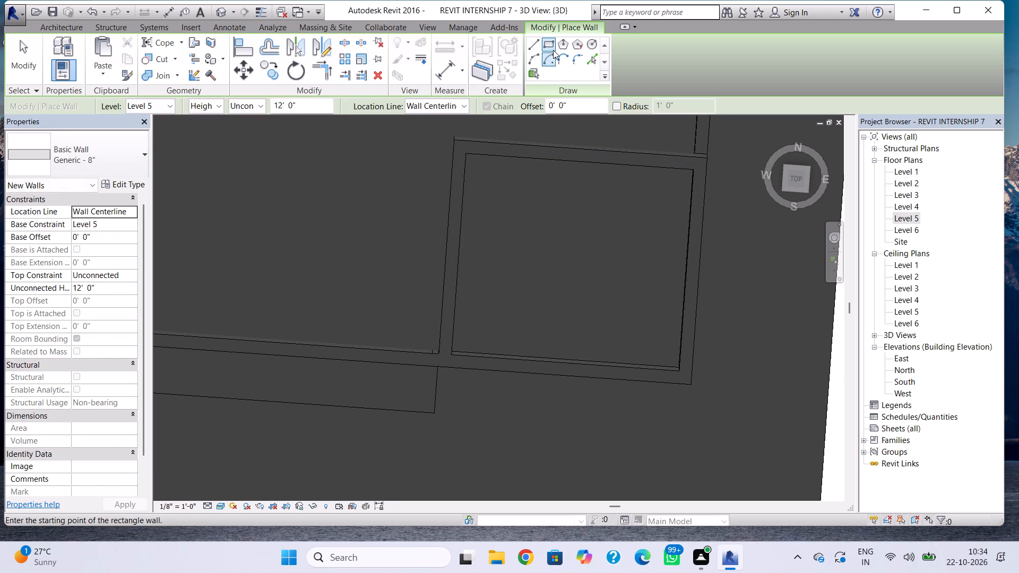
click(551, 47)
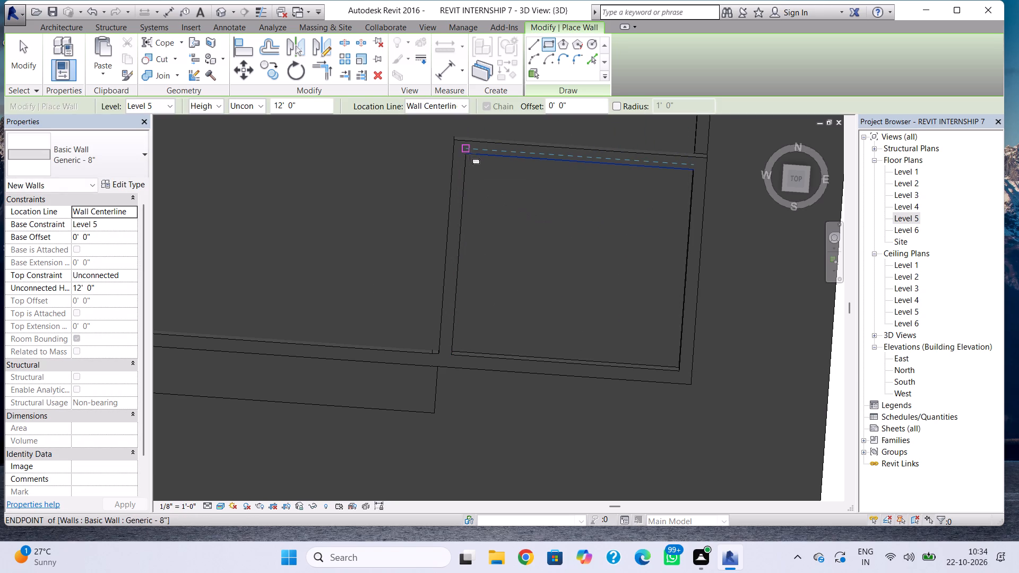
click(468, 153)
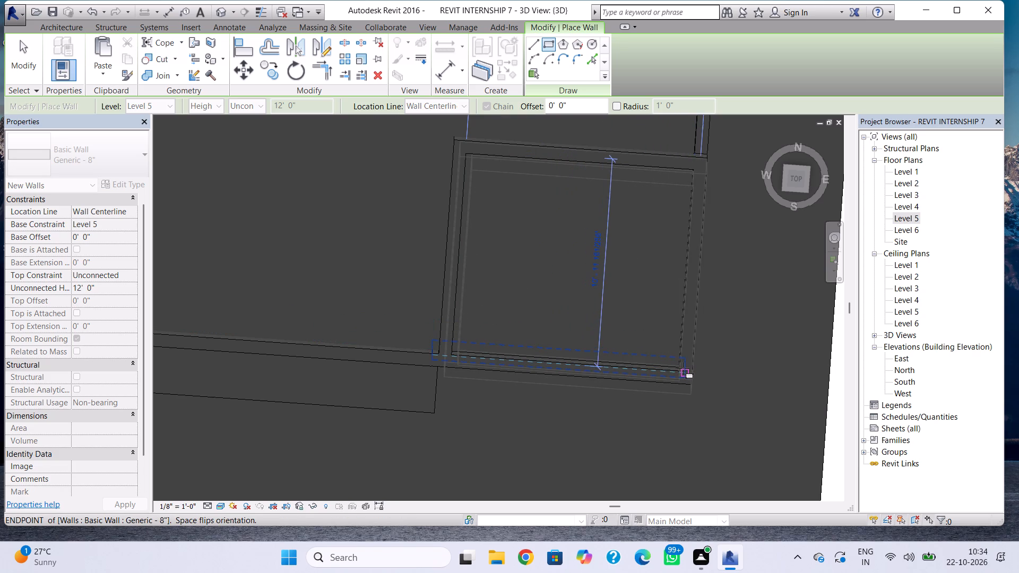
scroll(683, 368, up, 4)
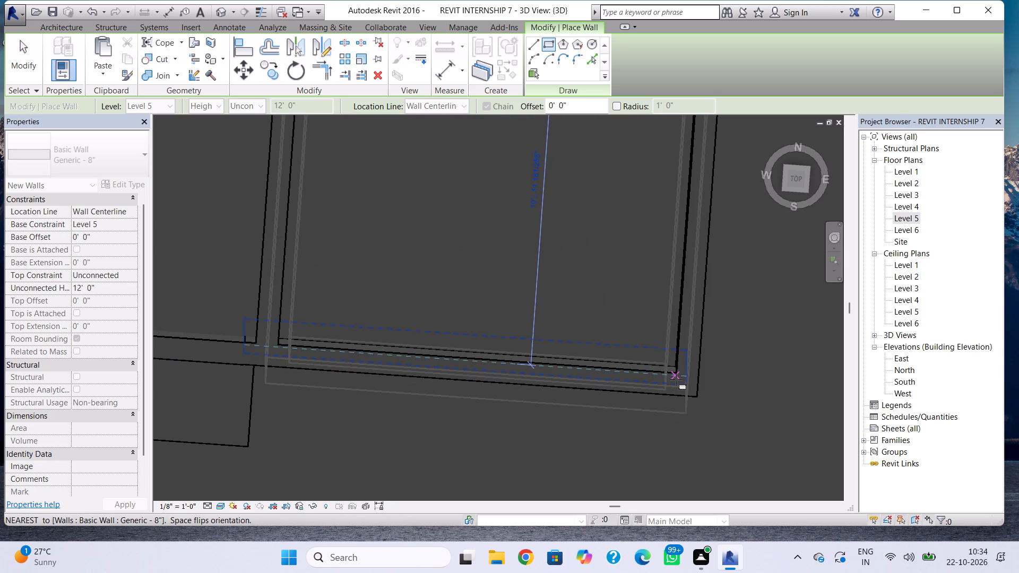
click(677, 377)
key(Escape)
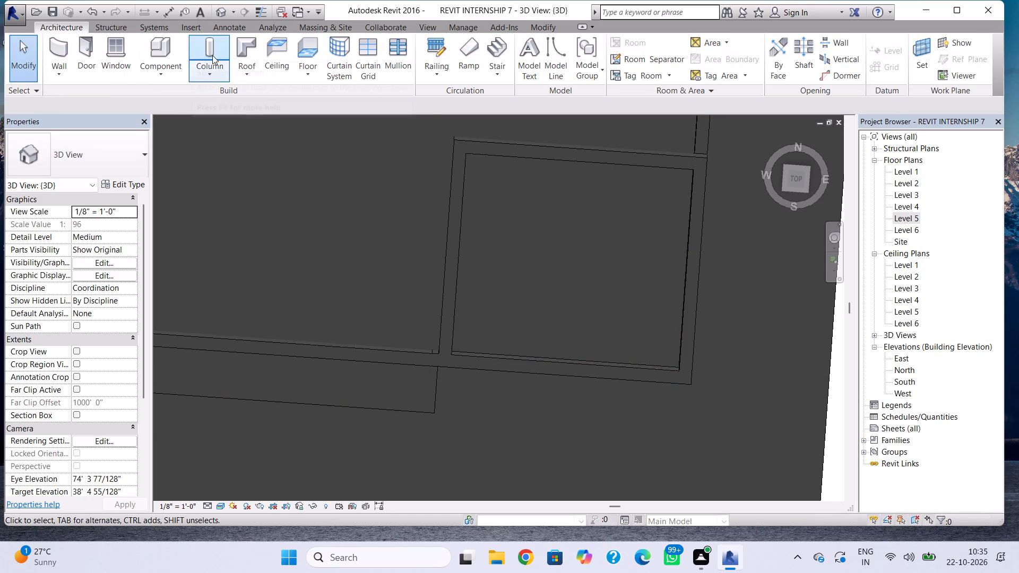
Create a Generic - 12" footprint roof on Level 6, with a rectangular boundary along the southeast corner enclosure's inner wall faces.
click(249, 53)
click(496, 279)
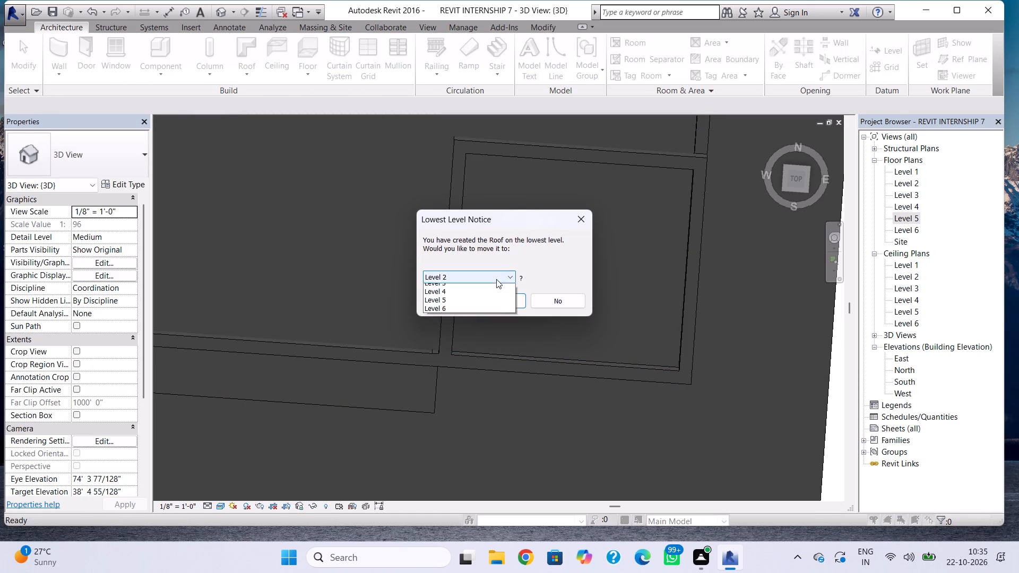
click(485, 329)
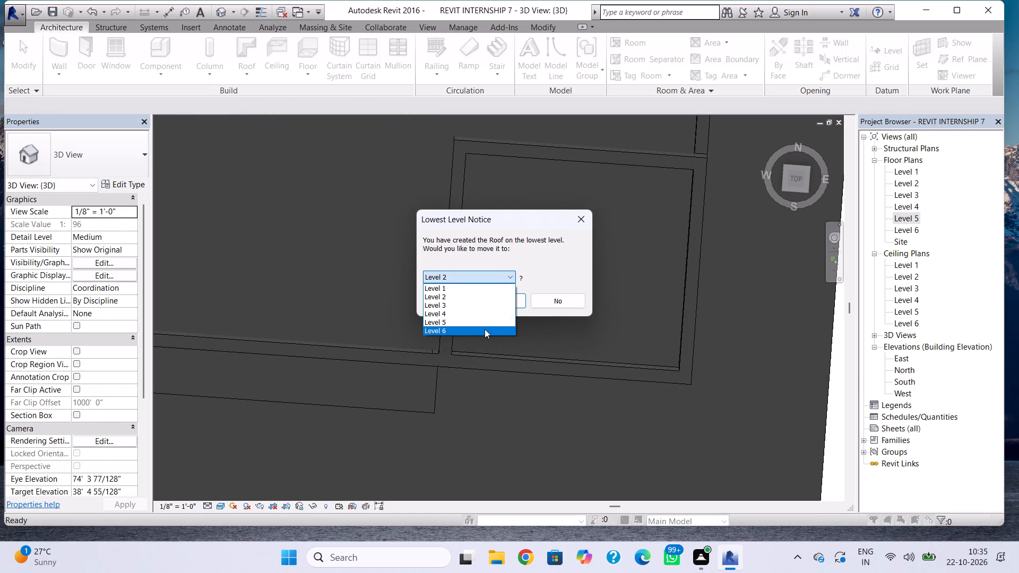
click(503, 307)
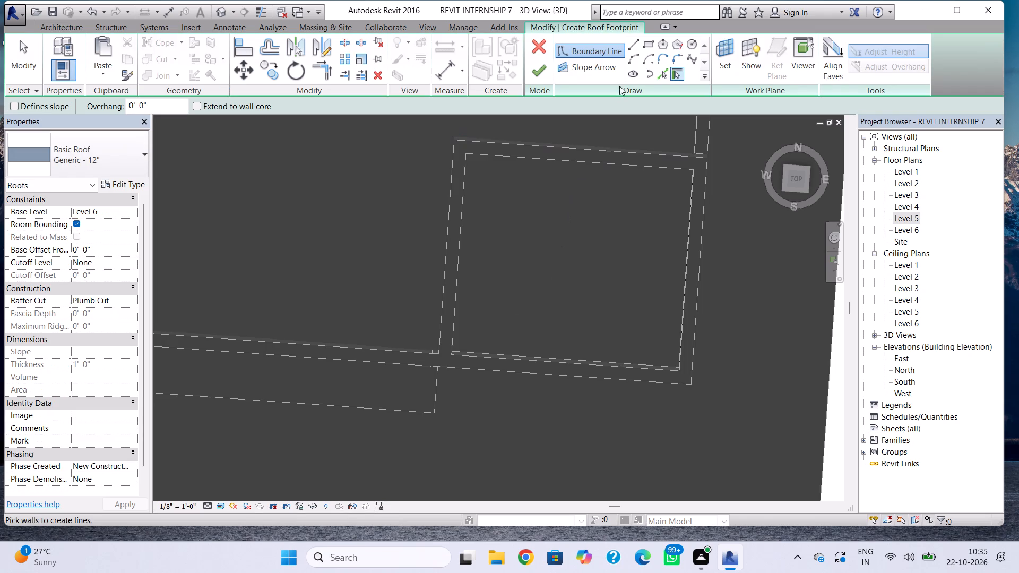
click(643, 43)
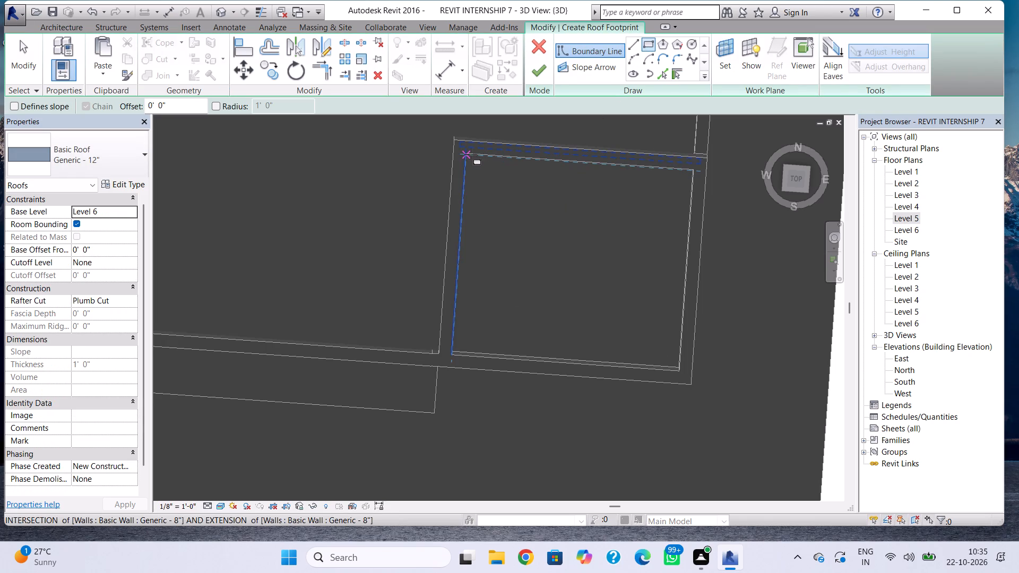
click(471, 154)
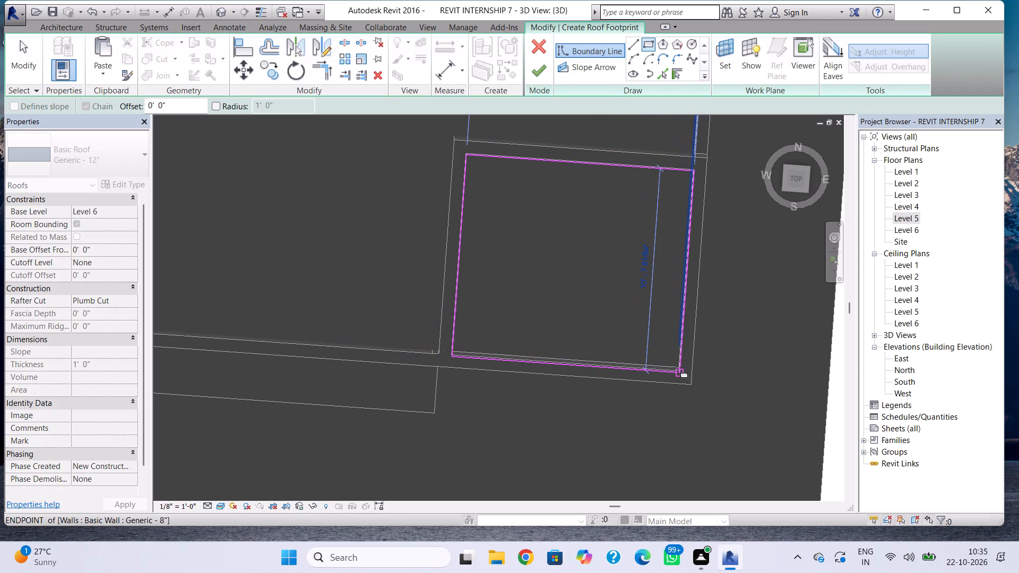
click(679, 368)
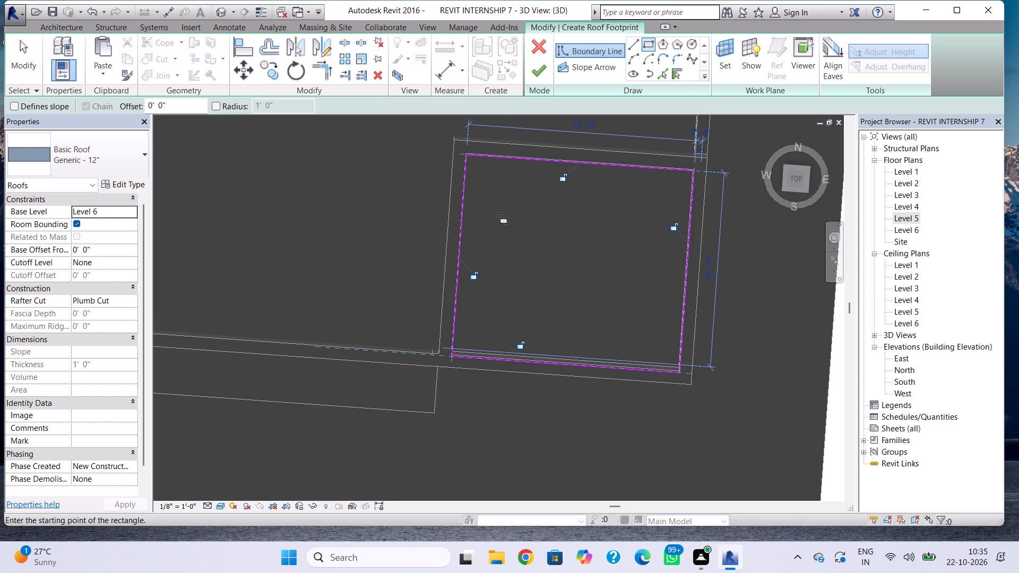
click(540, 71)
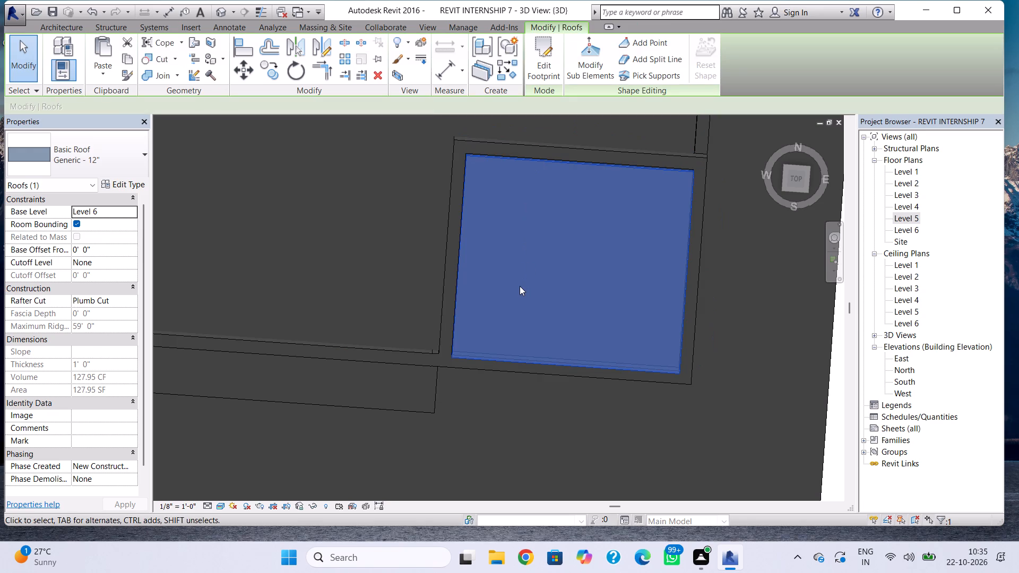
key(Escape)
Set the base offset of the new Level 6 roof over the southeast corner enclosure to -5' 6".
shift+right_drag(465, 340, 499, 159)
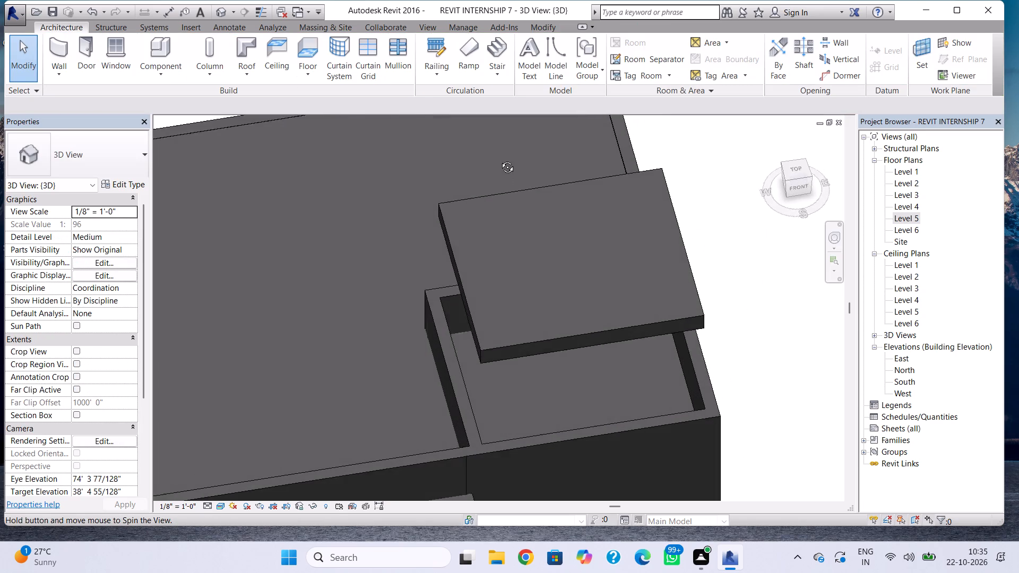
shift+right_drag(499, 159, 498, 153)
shift+right_drag(463, 434, 422, 286)
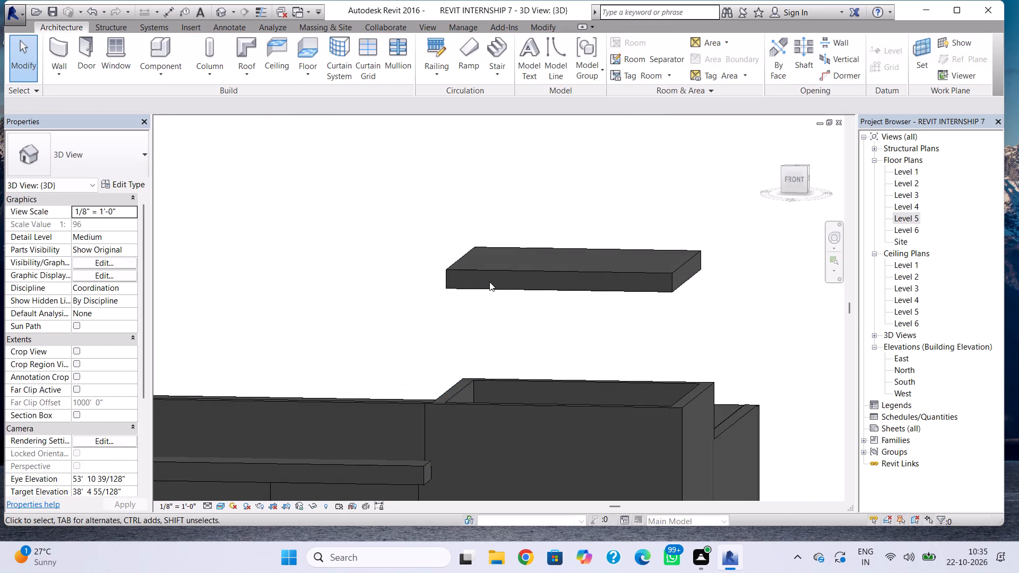
key(Escape)
click(498, 267)
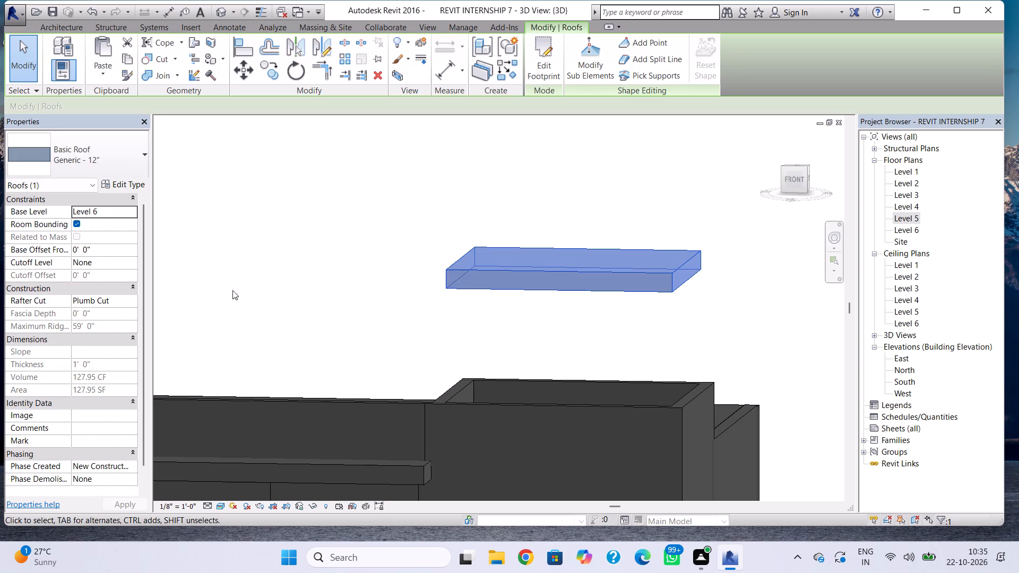
click(116, 253)
key(minus)
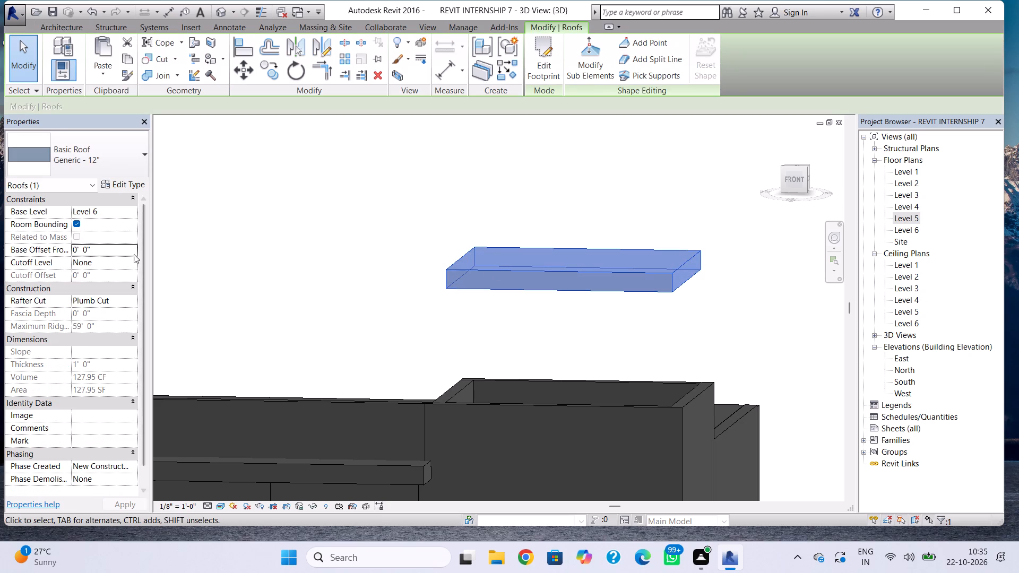
click(131, 252)
key(minus)
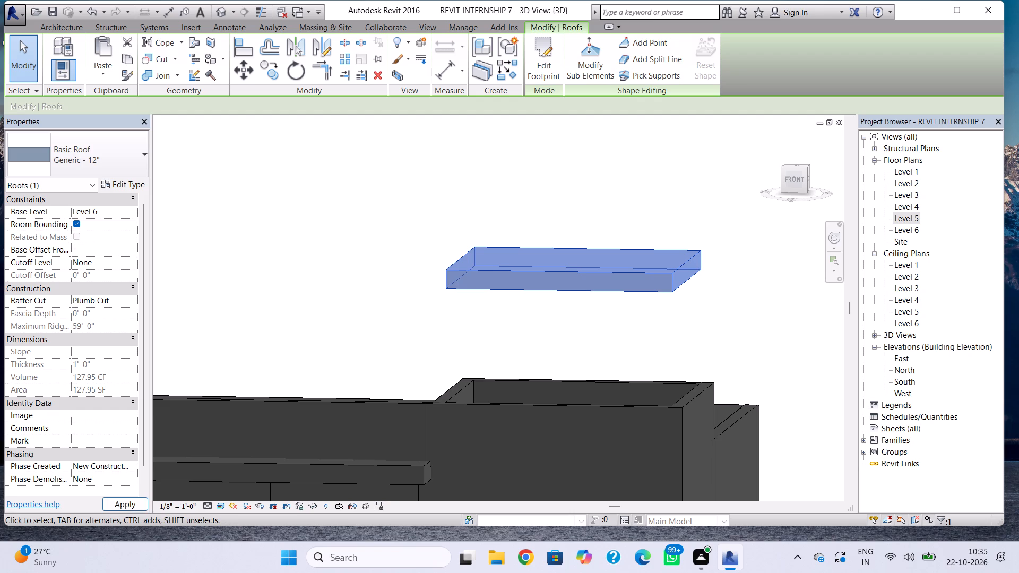
key(6)
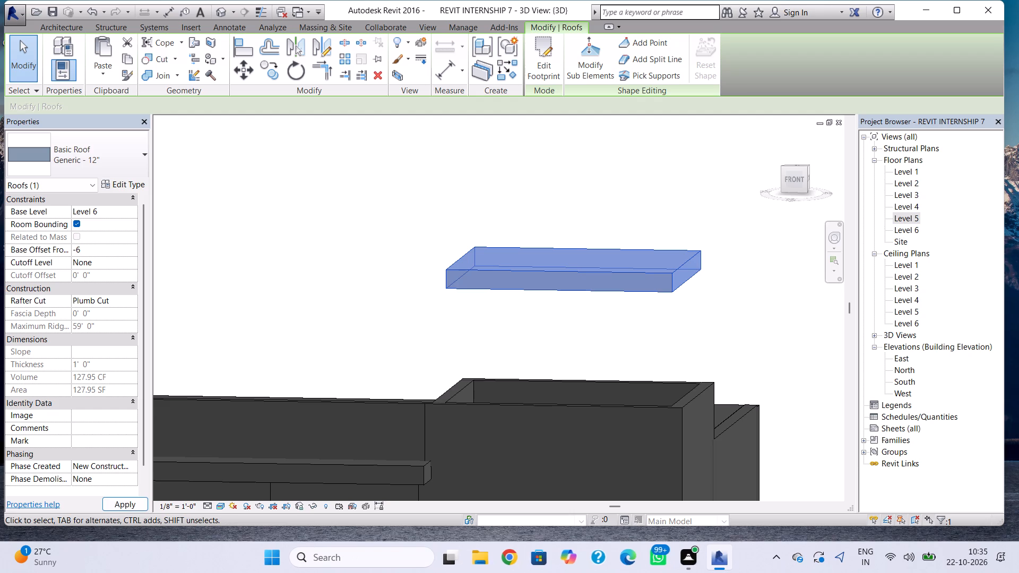
key(BackSpace)
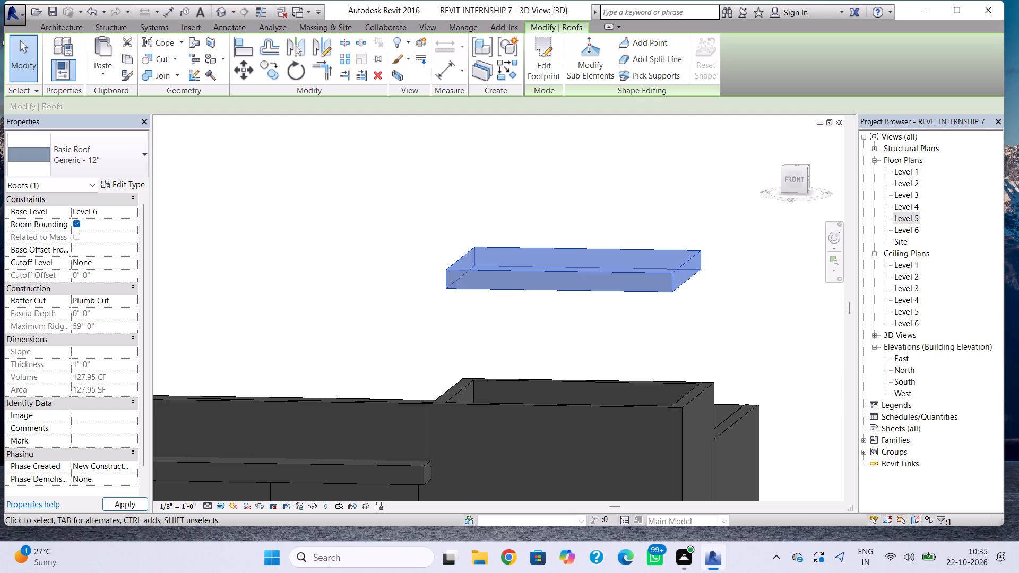
text(5.5)
key(apostrophe)
key(Return)
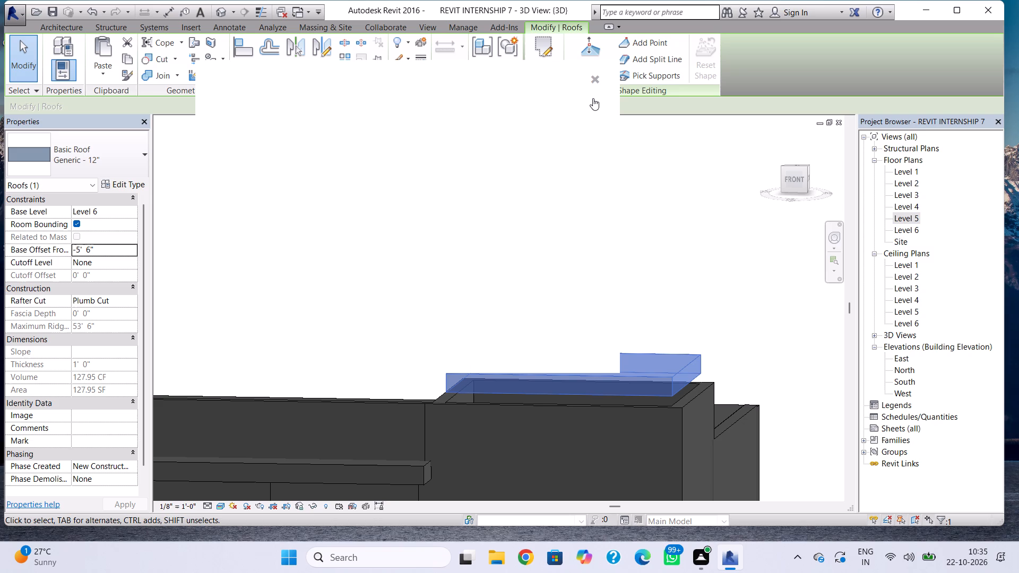
click(593, 81)
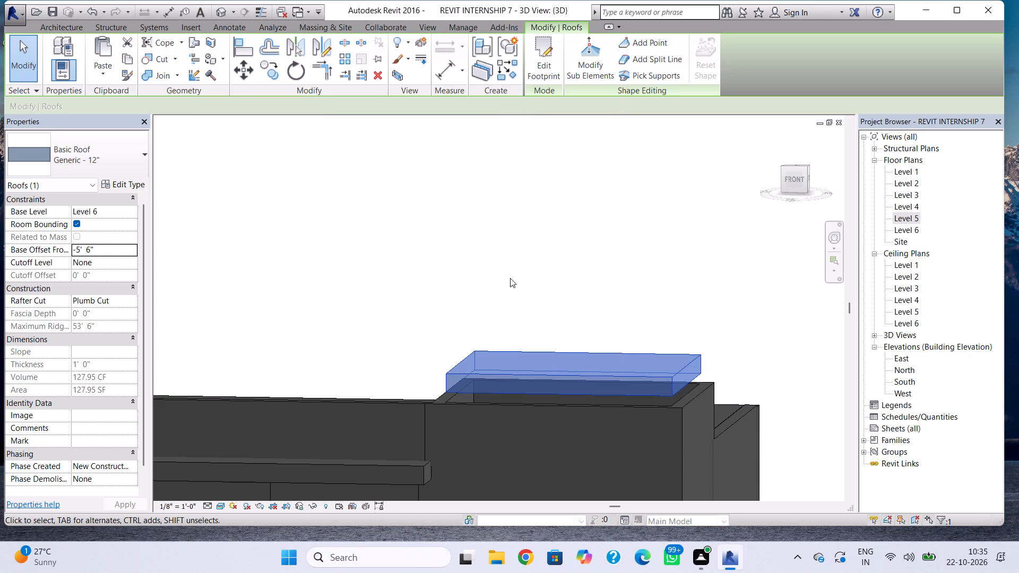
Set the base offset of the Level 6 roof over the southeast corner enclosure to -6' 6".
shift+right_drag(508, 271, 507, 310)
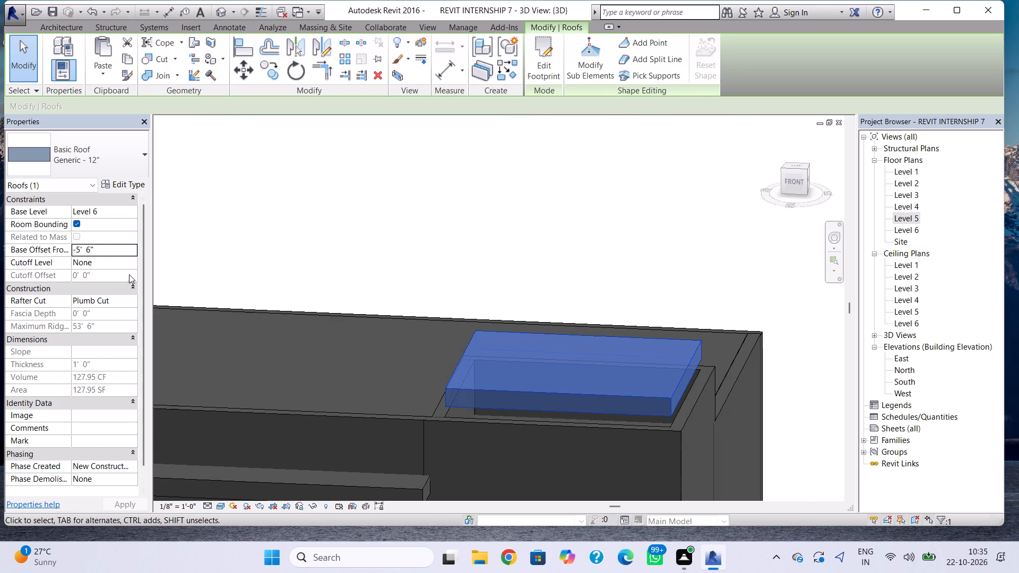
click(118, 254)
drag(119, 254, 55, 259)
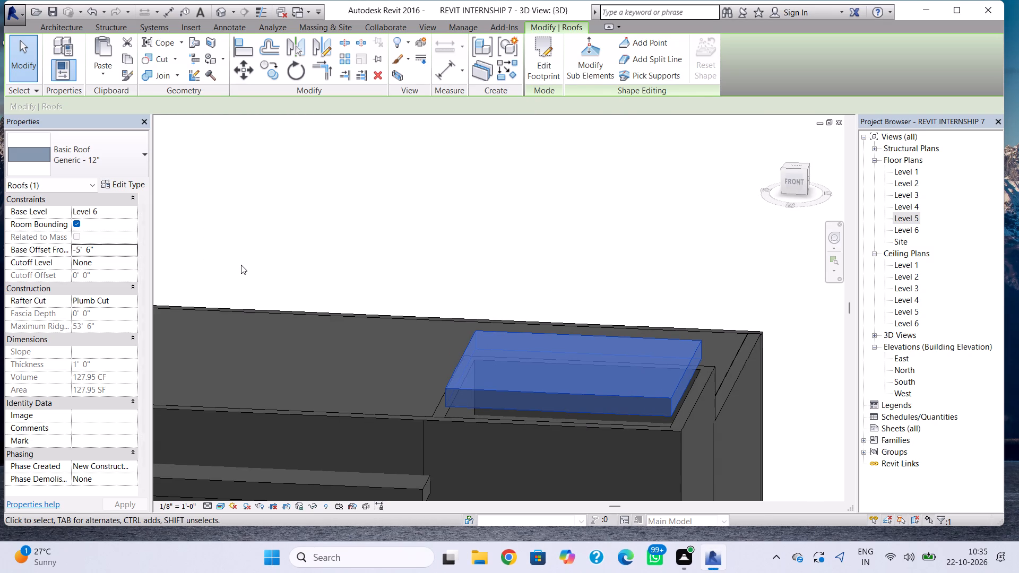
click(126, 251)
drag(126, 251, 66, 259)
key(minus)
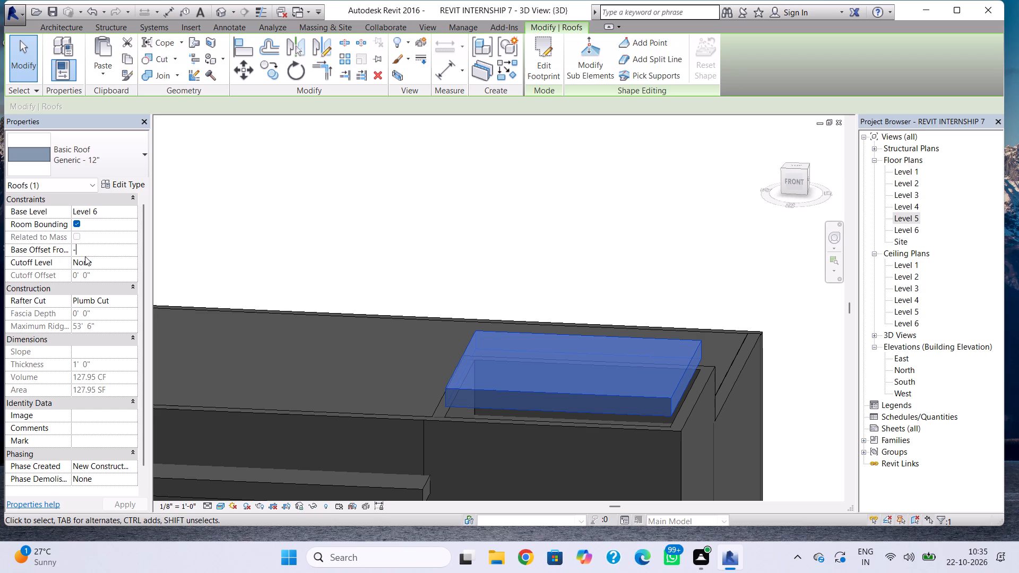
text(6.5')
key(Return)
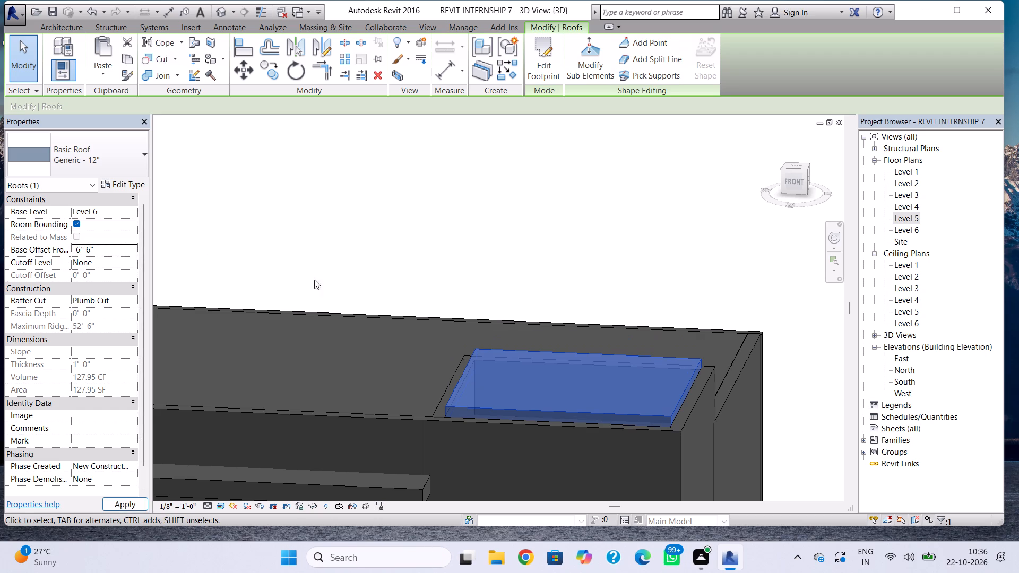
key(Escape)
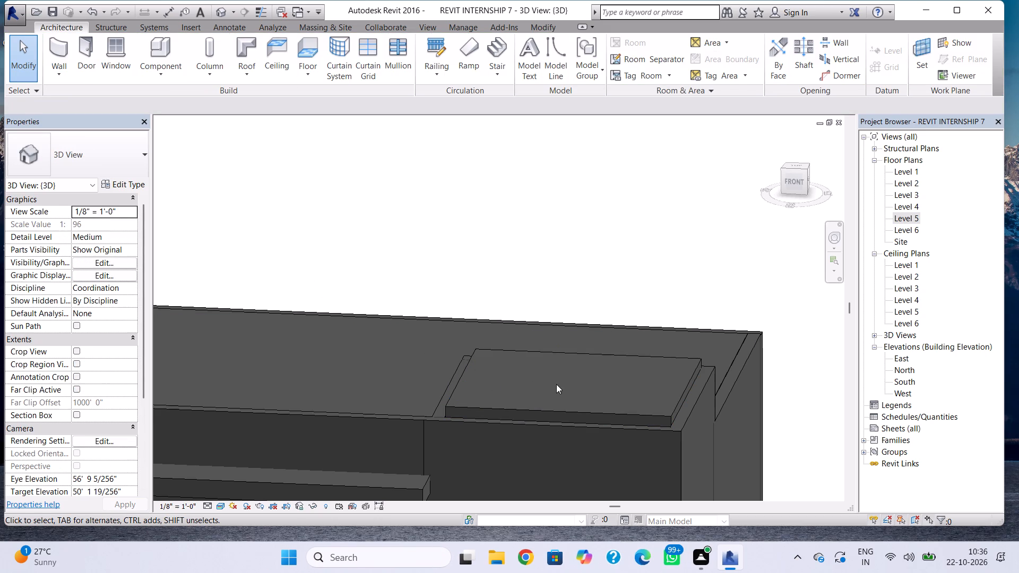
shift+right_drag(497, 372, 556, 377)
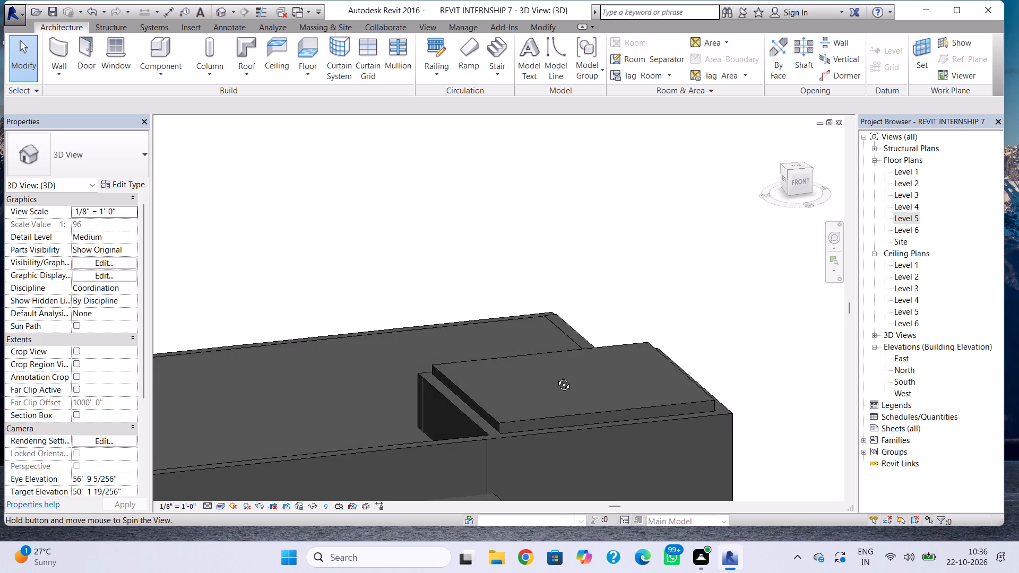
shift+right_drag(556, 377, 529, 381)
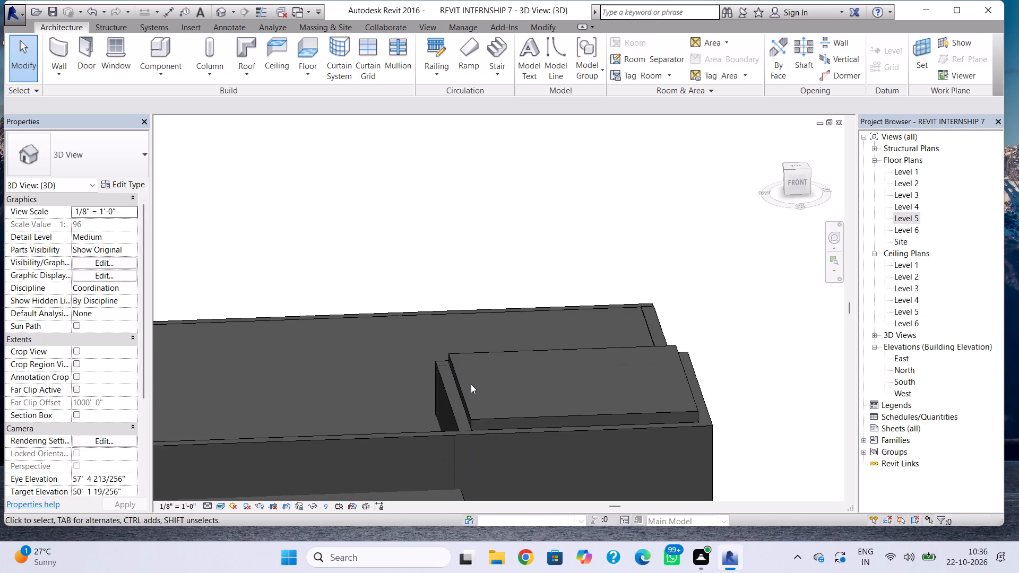
Set the base offset of the Level 6 roof over the southeast corner enclosure to -7'.
click(464, 392)
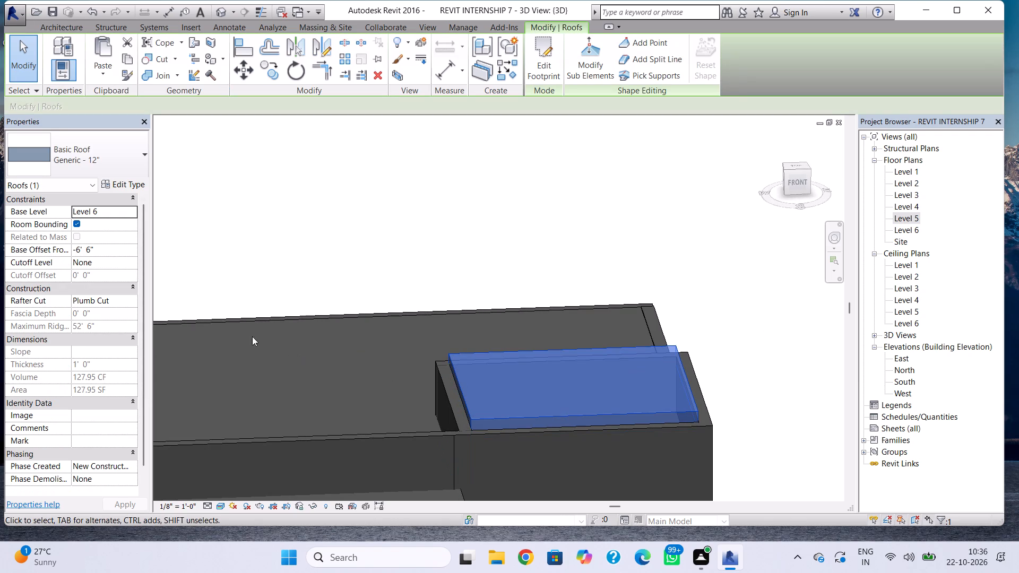
click(106, 251)
drag(106, 251, 58, 255)
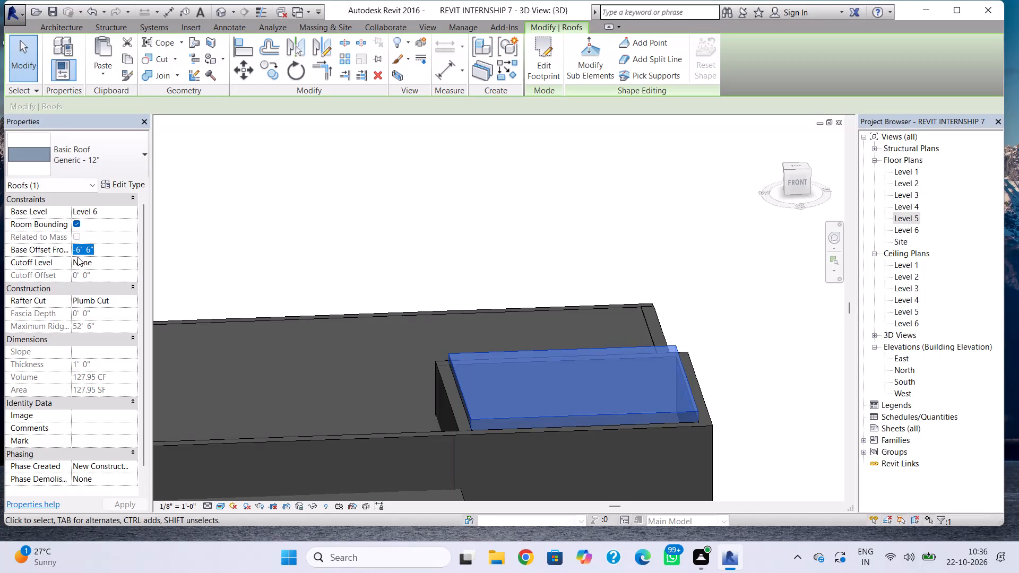
key(minus)
key(7)
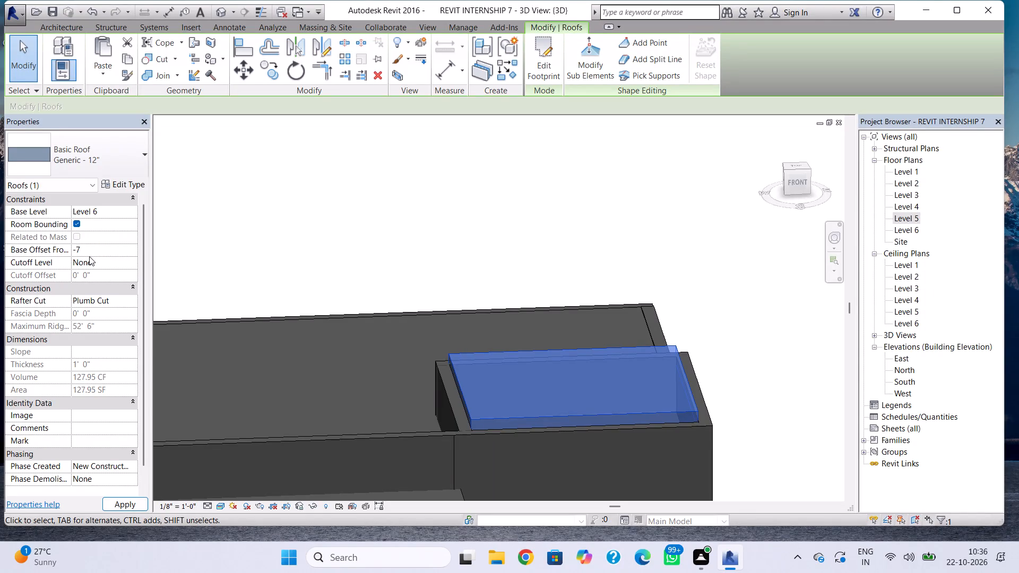
key(apostrophe)
key(Return)
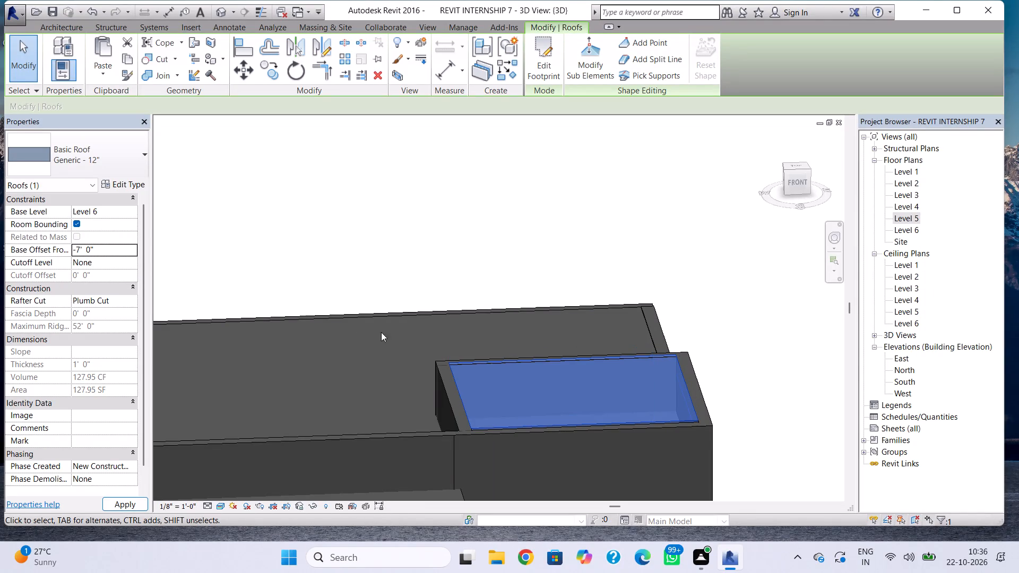
key(Escape)
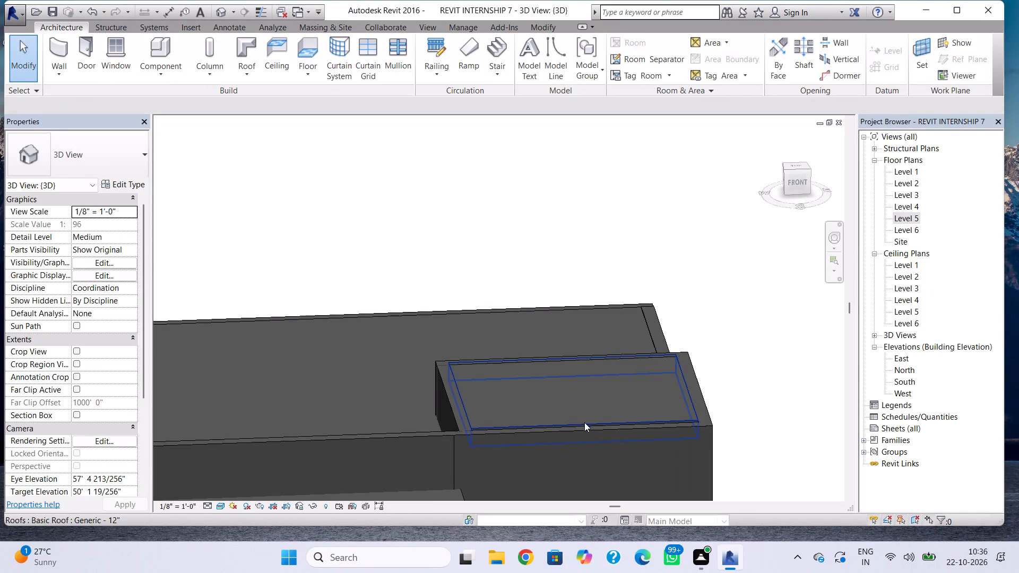
Examine from the front and from above how the southeast corner roof sits against the tops and inner faces of its enclosing walls.
shift+right_drag(578, 421, 564, 352)
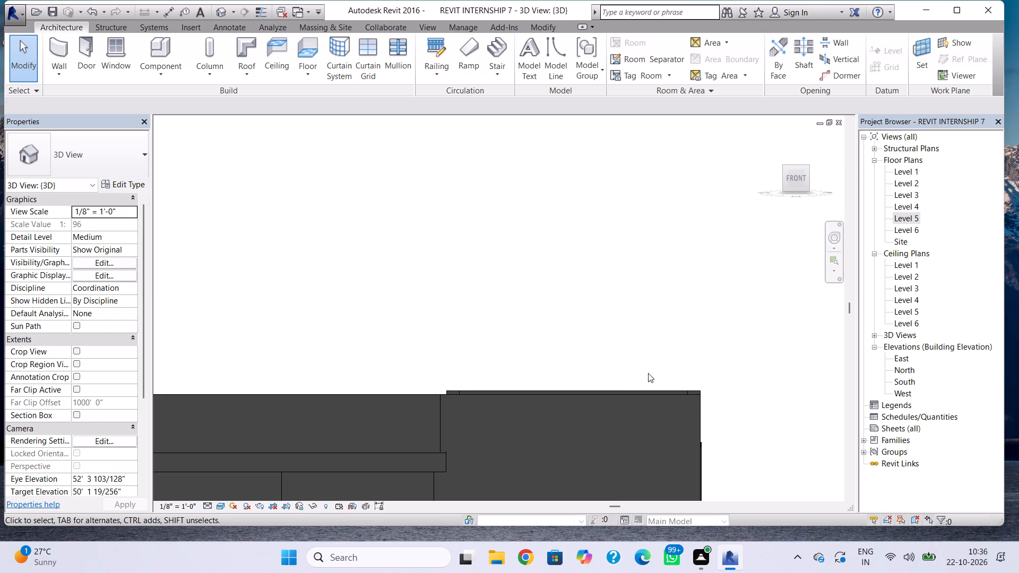
scroll(617, 370, down, 3)
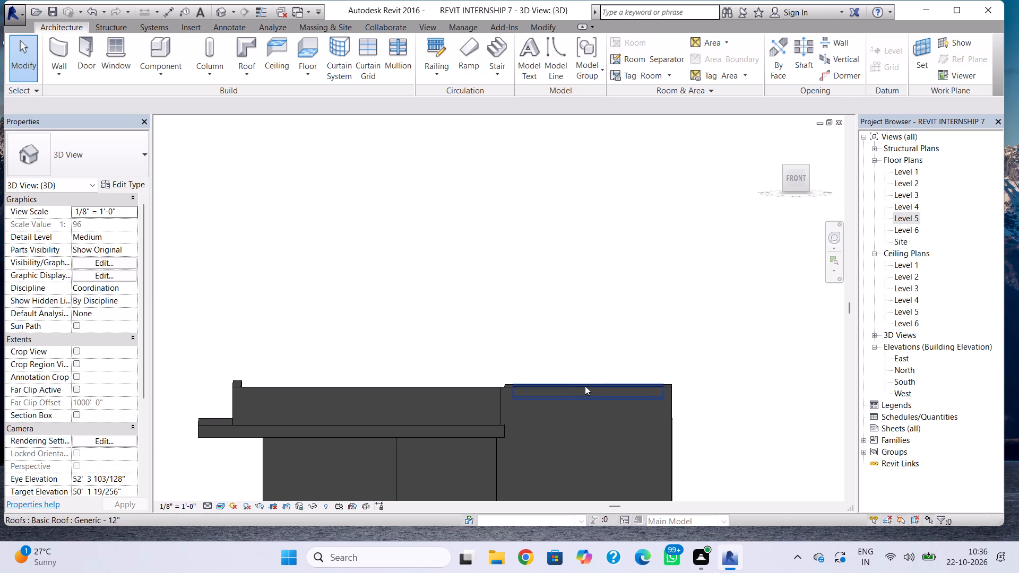
shift+right_drag(541, 404, 531, 402)
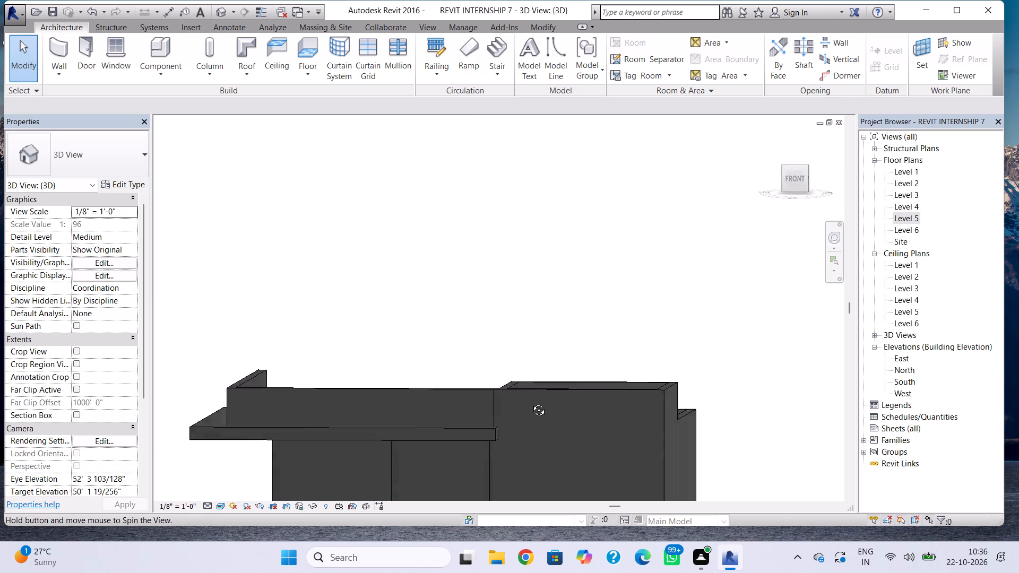
shift+right_drag(531, 402, 548, 401)
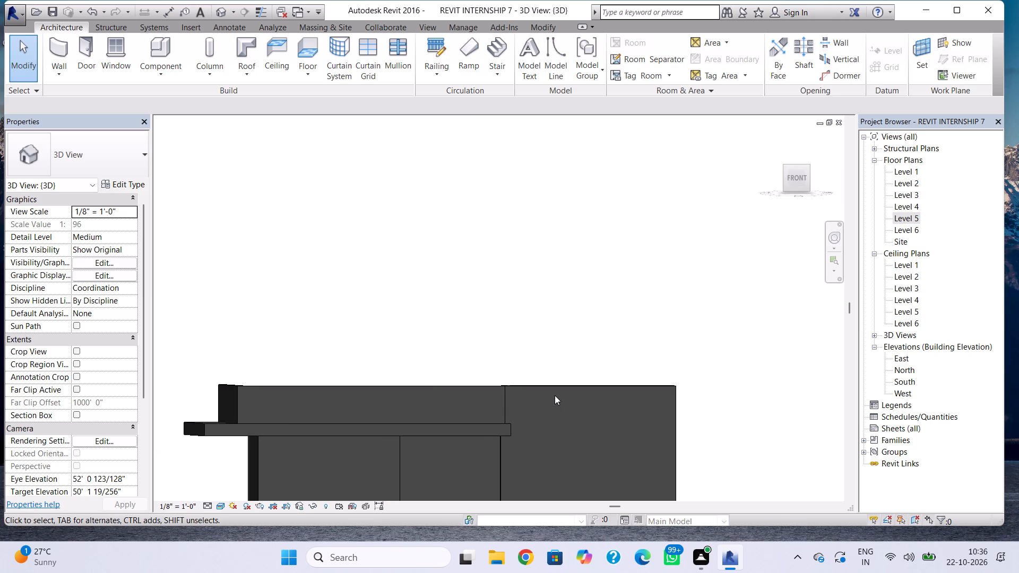
right_drag(555, 396, 556, 435)
key(Escape)
shift+right_drag(603, 359, 614, 527)
shift+right_drag(616, 385, 644, 514)
shift+right_drag(630, 449, 638, 472)
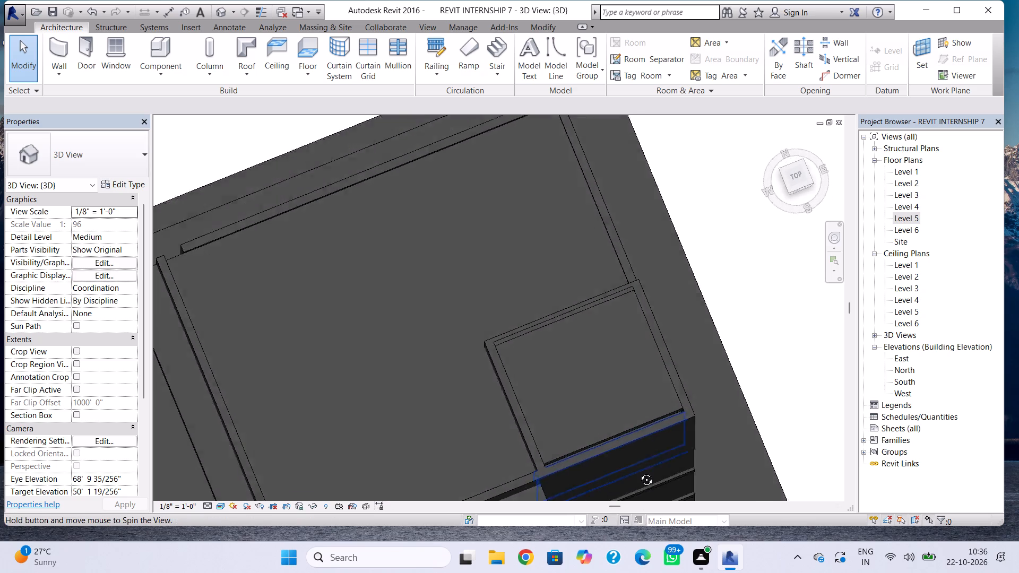
shift+right_drag(638, 472, 690, 498)
Move the south boundary line of the southeast corner roof's footprint onto the south wall's inner face, finishing with the highlighted walls attached to the roof.
click(634, 421)
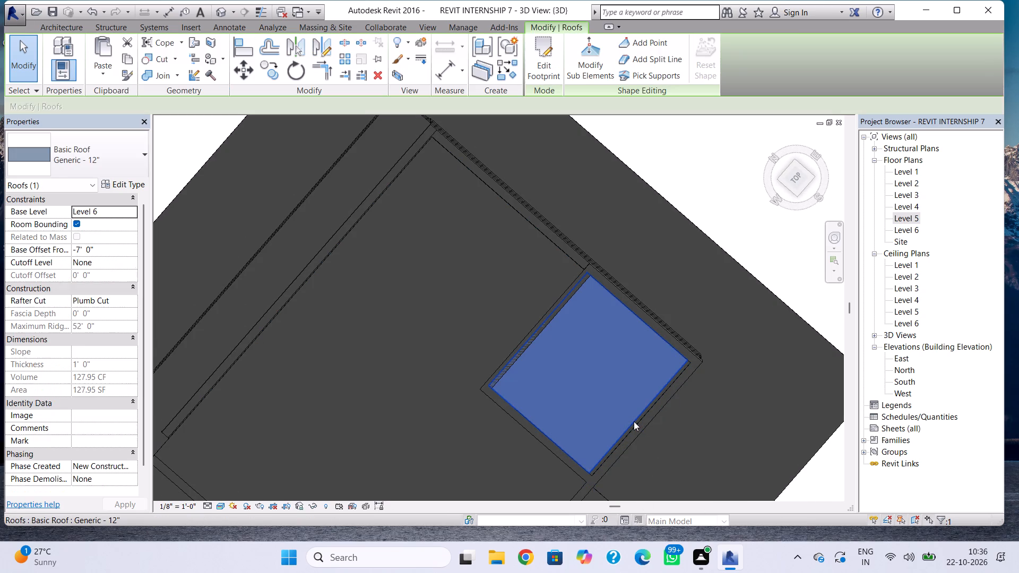
double_click(634, 421)
scroll(645, 422, up, 3)
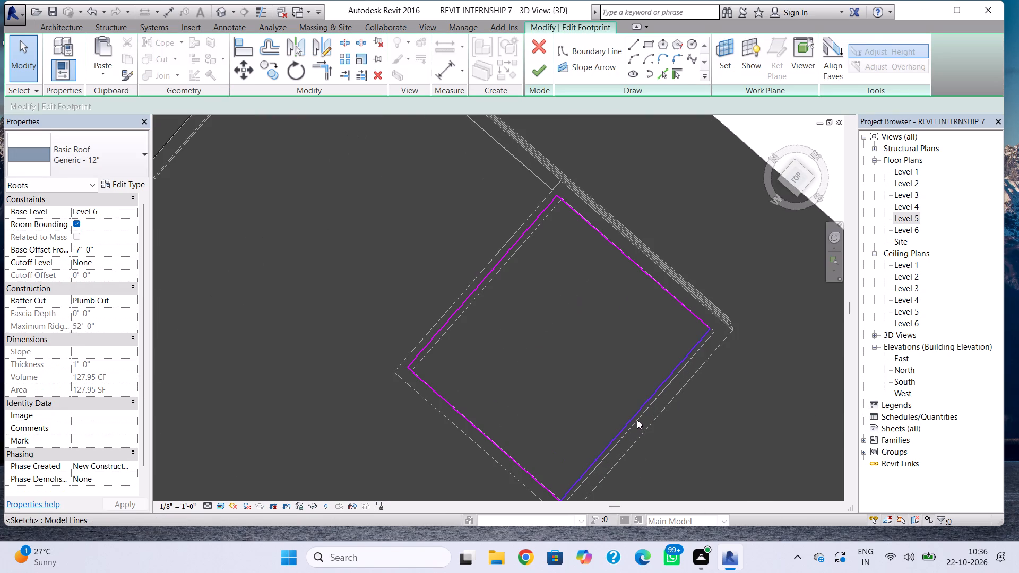
click(633, 417)
key(Down)
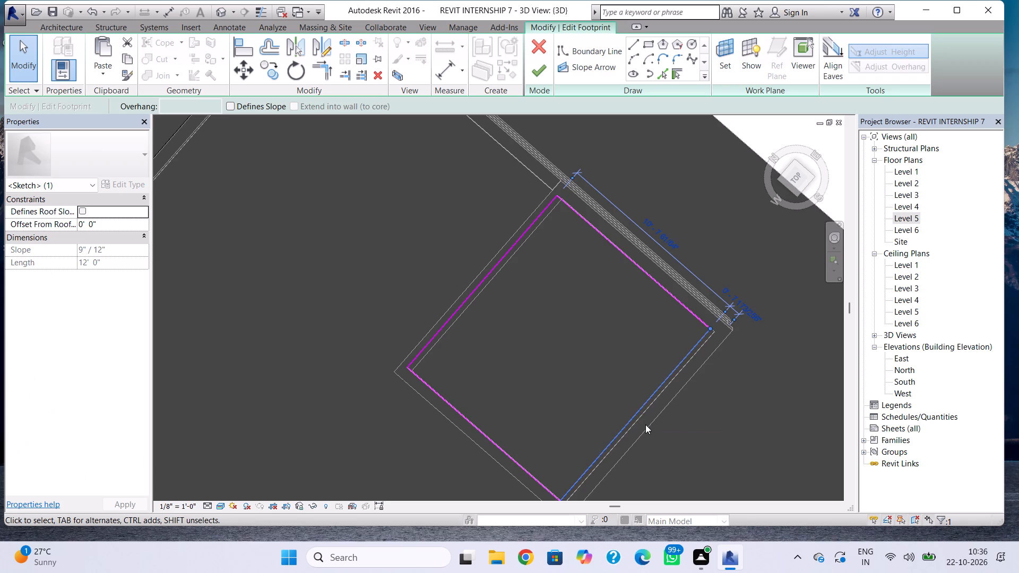
key(Down)
key(Down)
scroll(644, 421, up, 4)
middle_drag(637, 412, 601, 351)
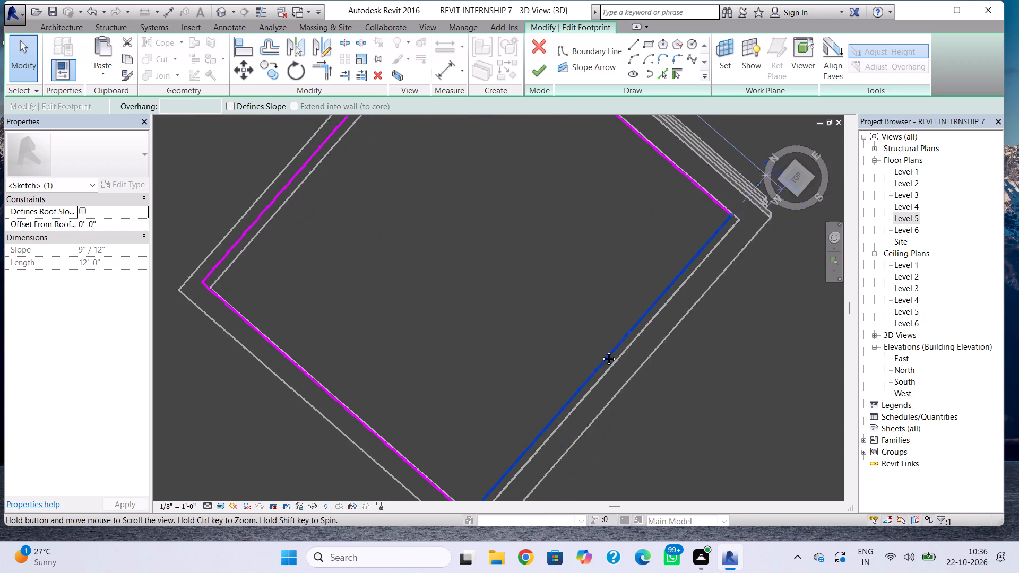
middle_drag(601, 351, 593, 334)
key(Down)
key(Right)
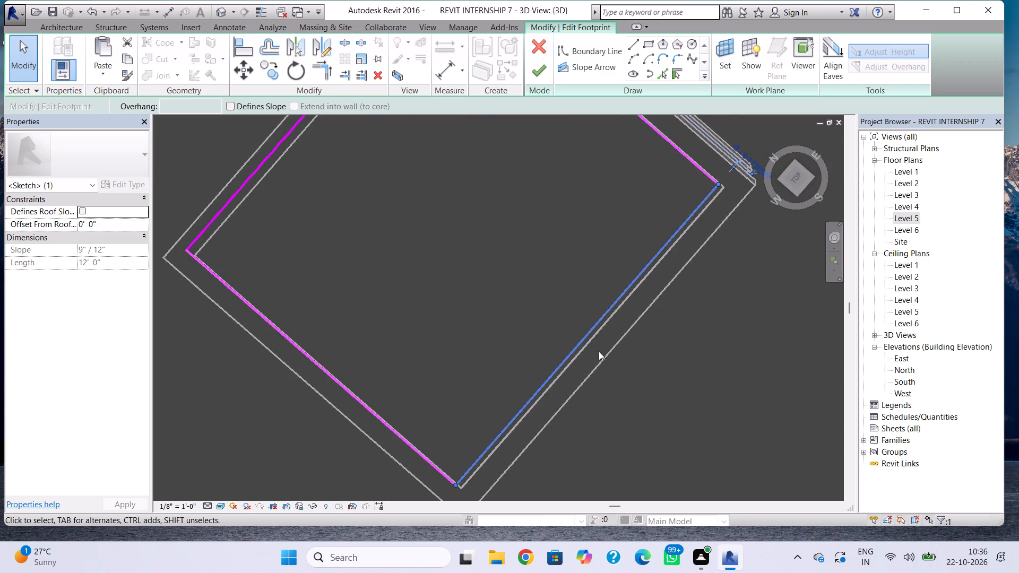
key(Right)
key(Right)
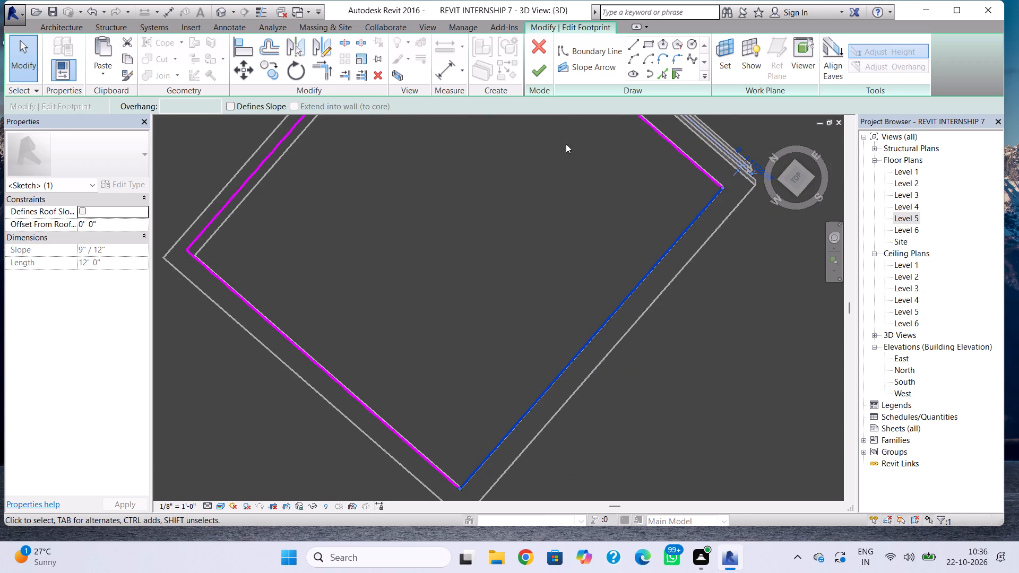
click(539, 74)
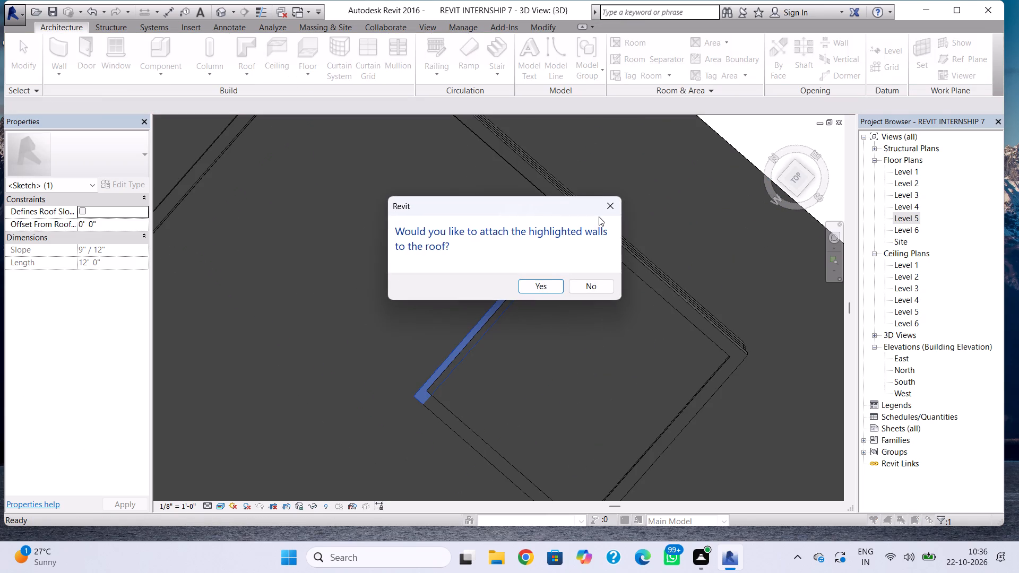
click(530, 287)
key(Escape)
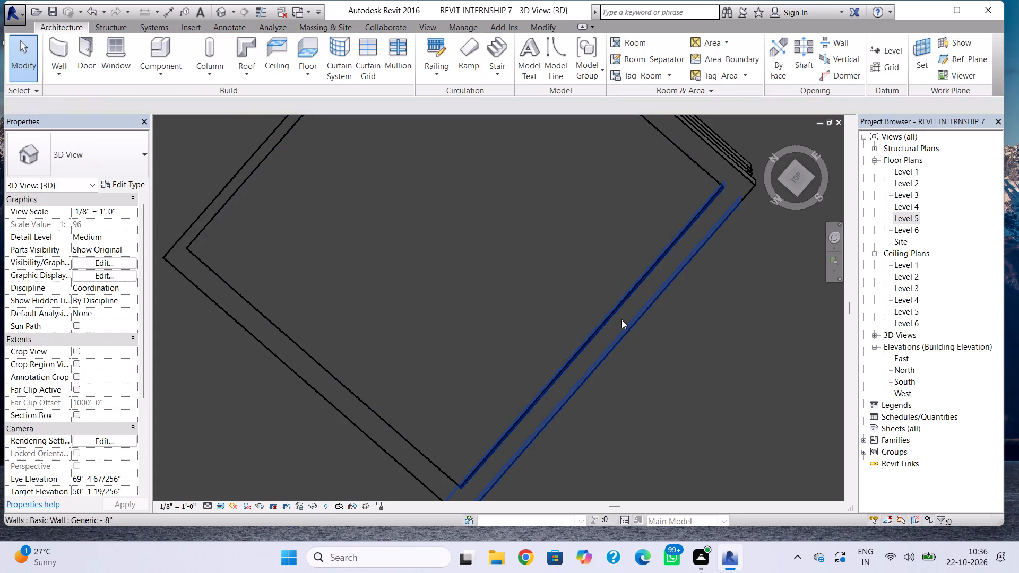
Examine the southeast corner roof's fit within its enclosing walls from several sides, dismissing the notification window.
shift+right_drag(627, 345, 560, 153)
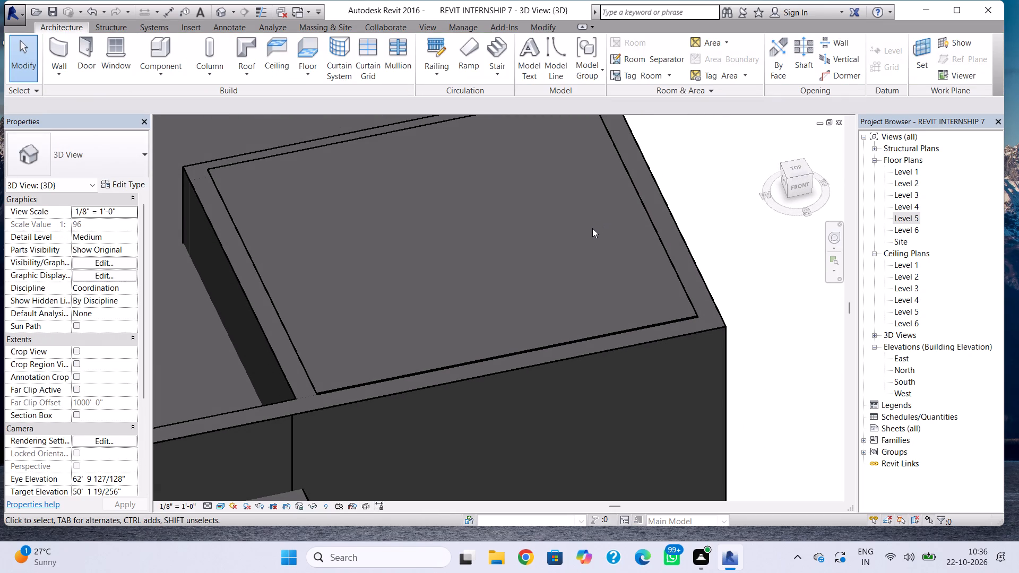
shift+right_drag(583, 238, 796, 361)
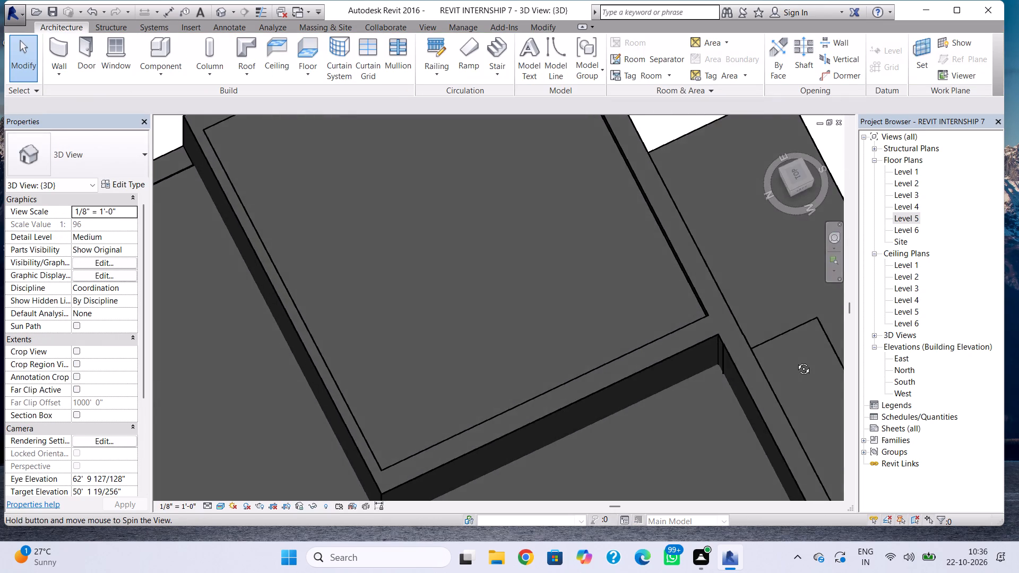
shift+right_drag(796, 361, 531, 355)
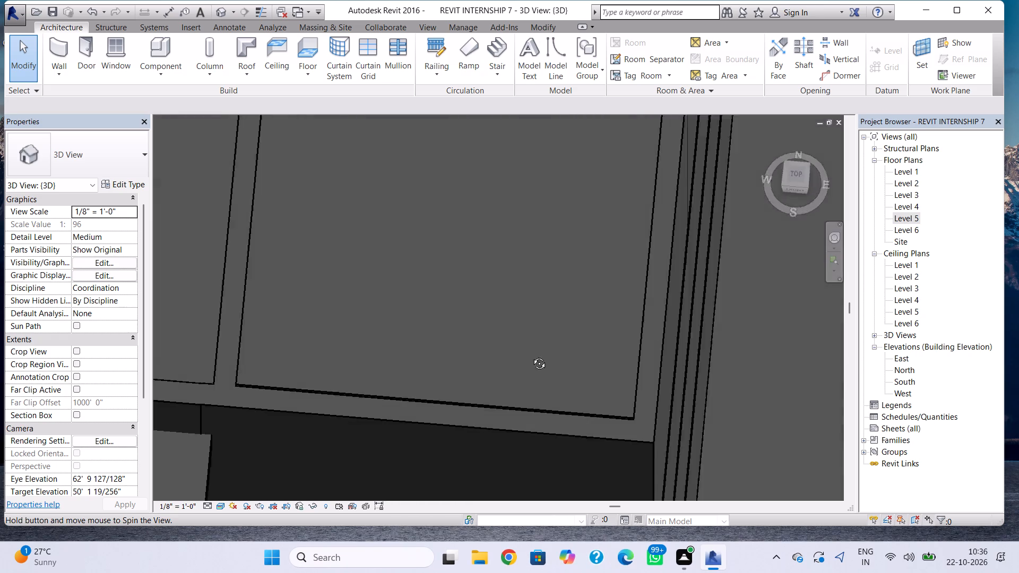
shift+right_drag(531, 355, 532, 146)
shift+right_drag(573, 331, 584, 290)
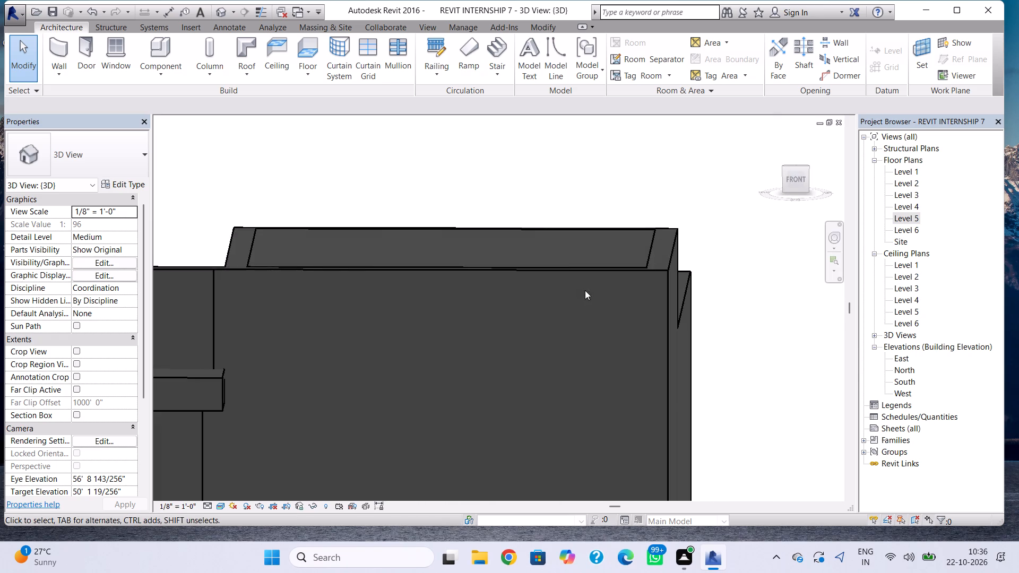
scroll(585, 289, down, 4)
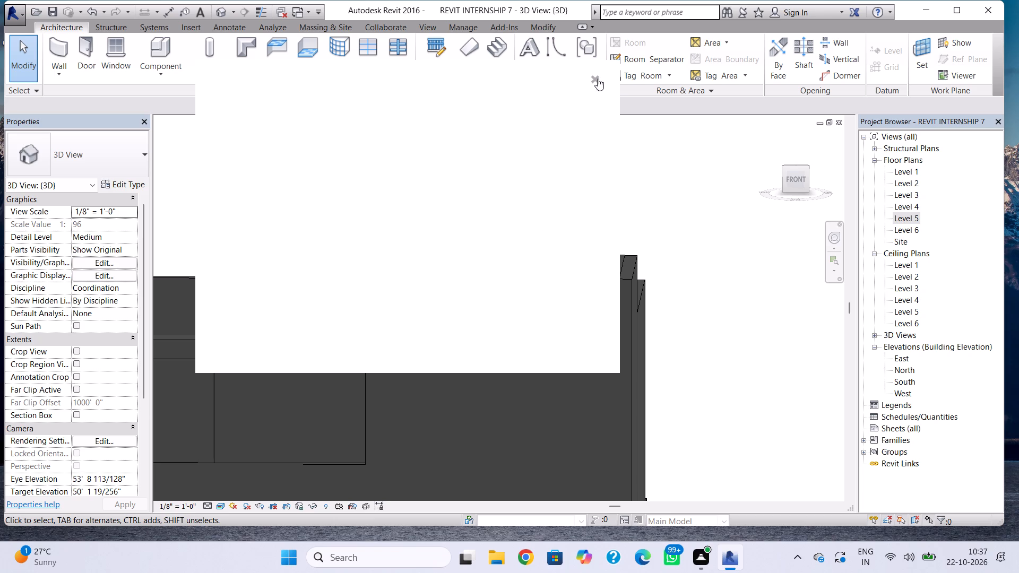
click(597, 78)
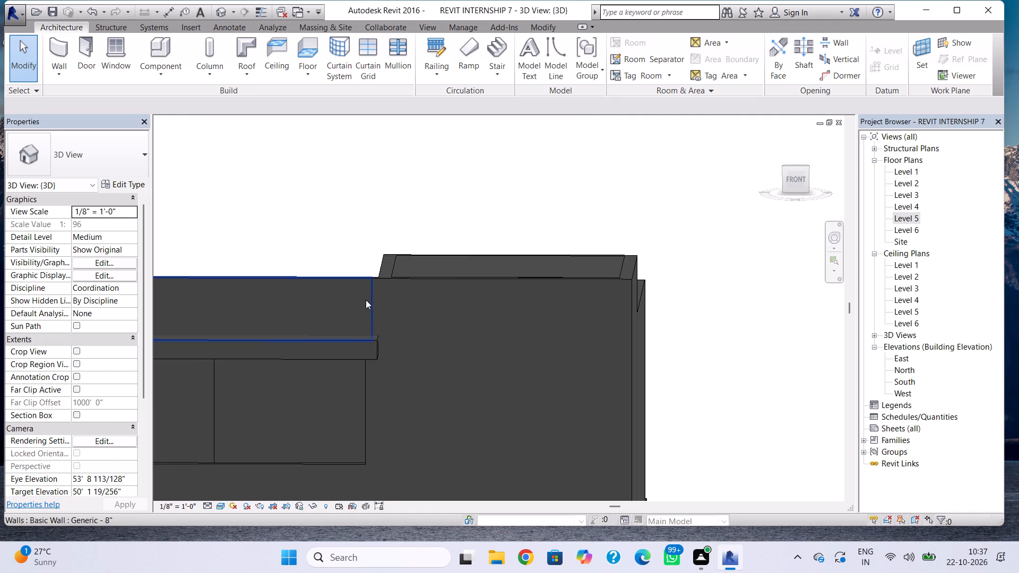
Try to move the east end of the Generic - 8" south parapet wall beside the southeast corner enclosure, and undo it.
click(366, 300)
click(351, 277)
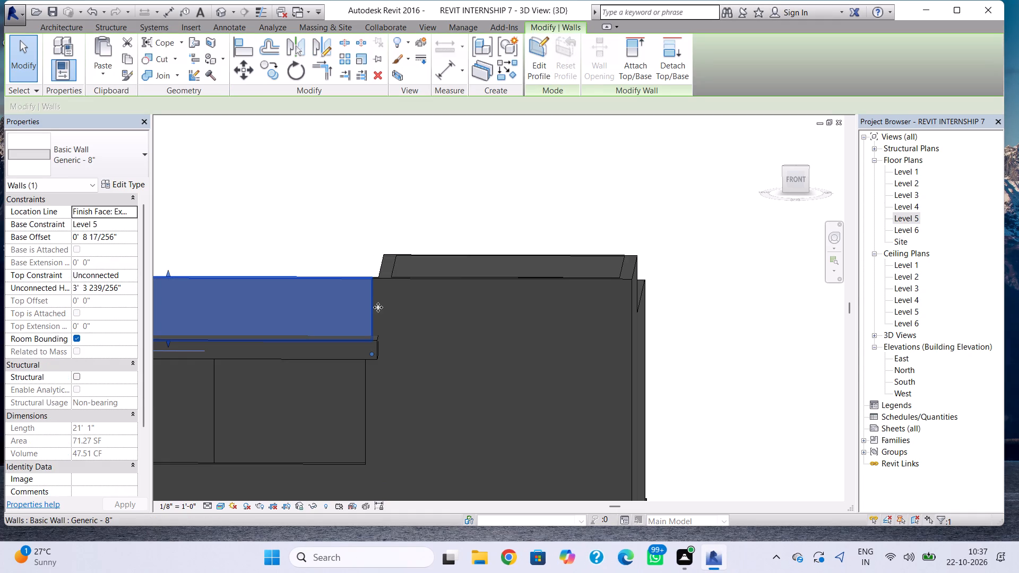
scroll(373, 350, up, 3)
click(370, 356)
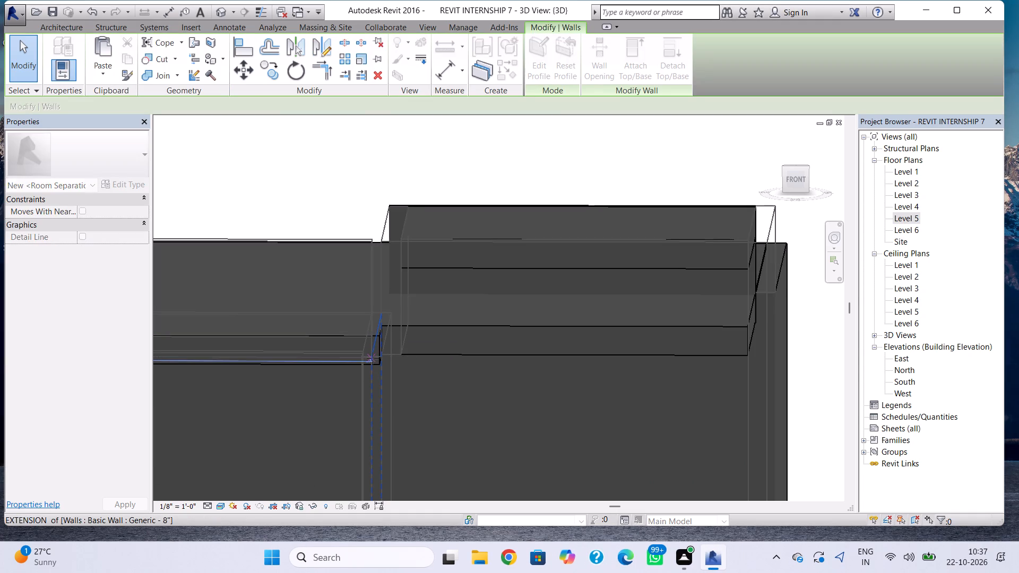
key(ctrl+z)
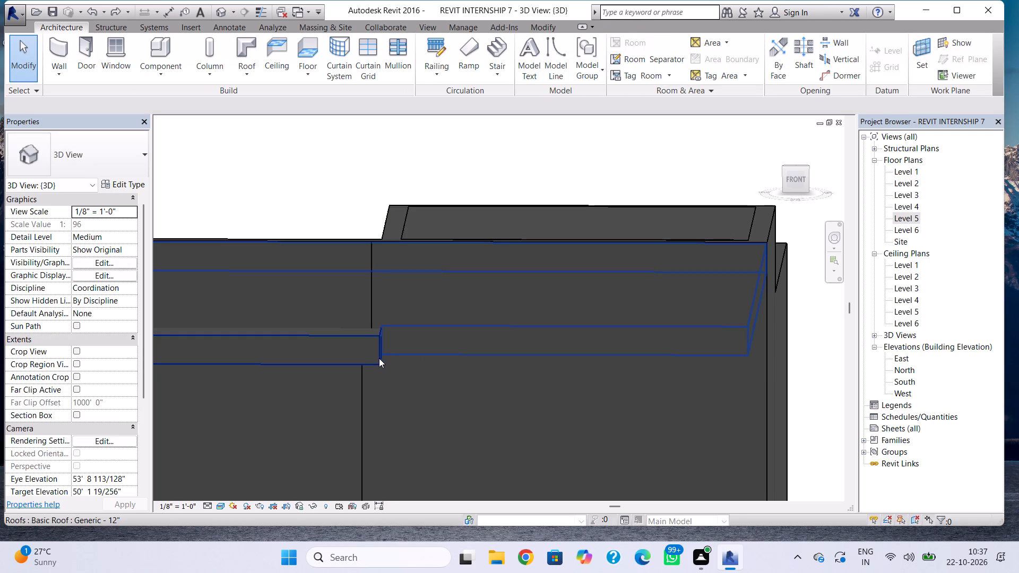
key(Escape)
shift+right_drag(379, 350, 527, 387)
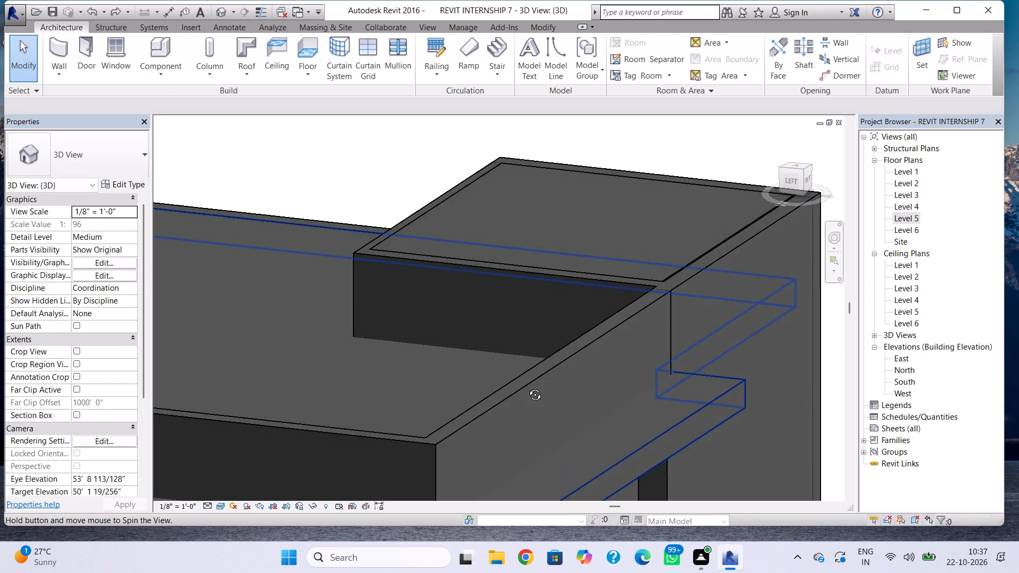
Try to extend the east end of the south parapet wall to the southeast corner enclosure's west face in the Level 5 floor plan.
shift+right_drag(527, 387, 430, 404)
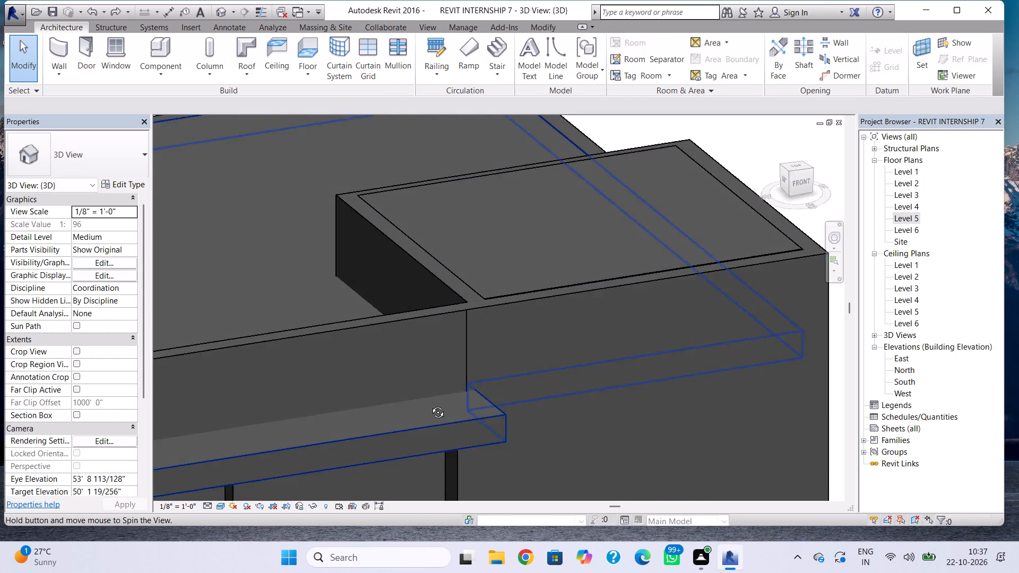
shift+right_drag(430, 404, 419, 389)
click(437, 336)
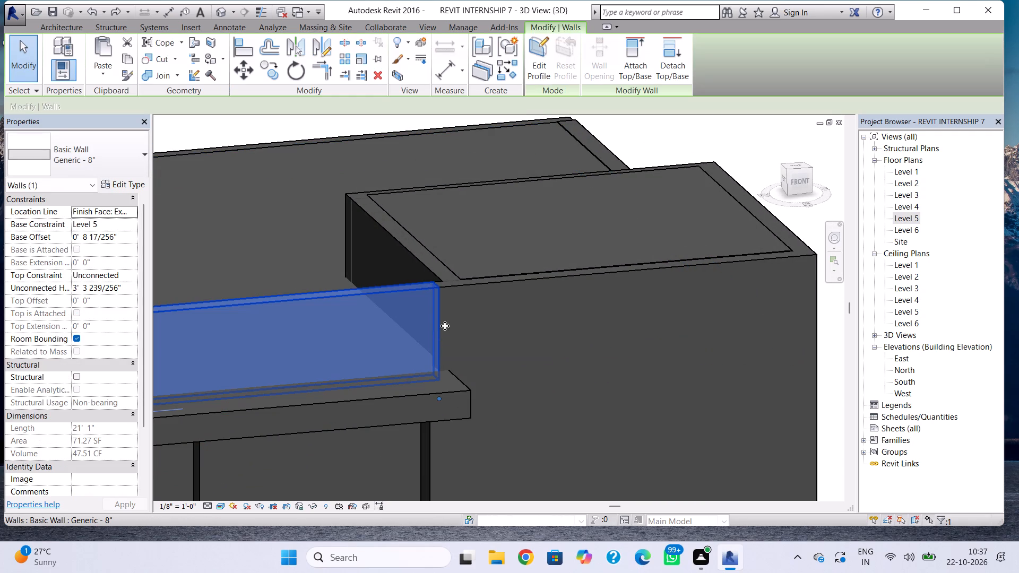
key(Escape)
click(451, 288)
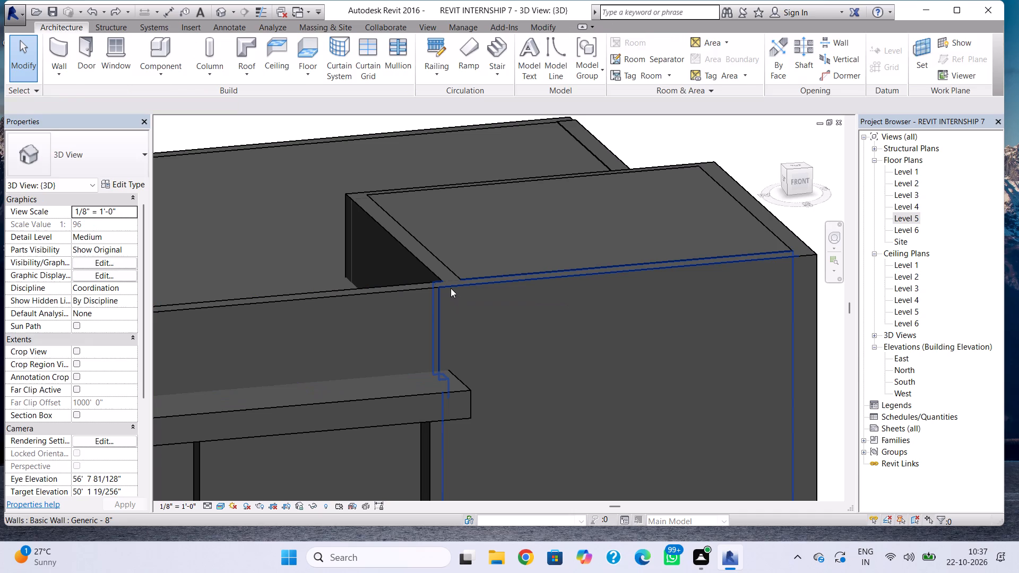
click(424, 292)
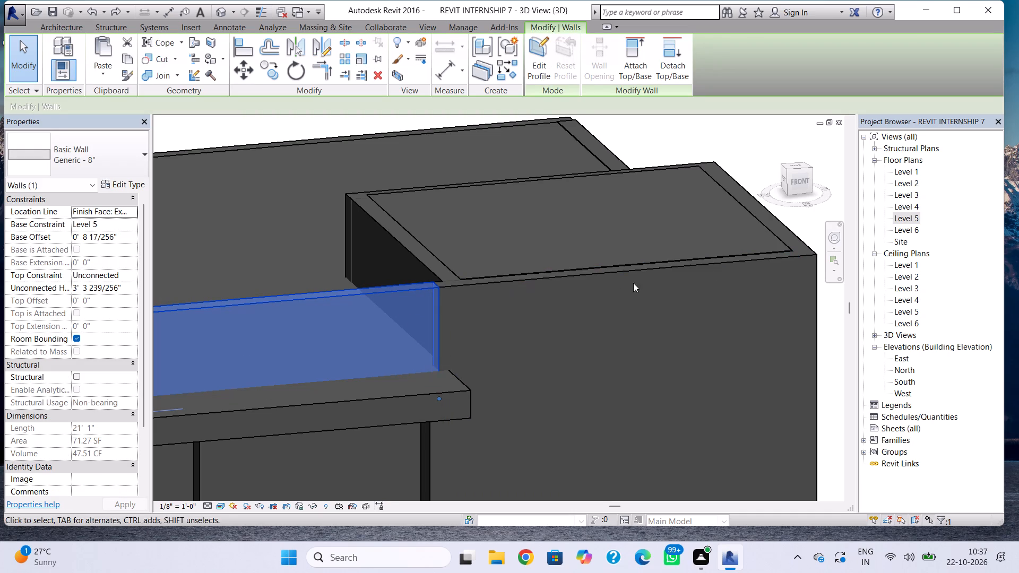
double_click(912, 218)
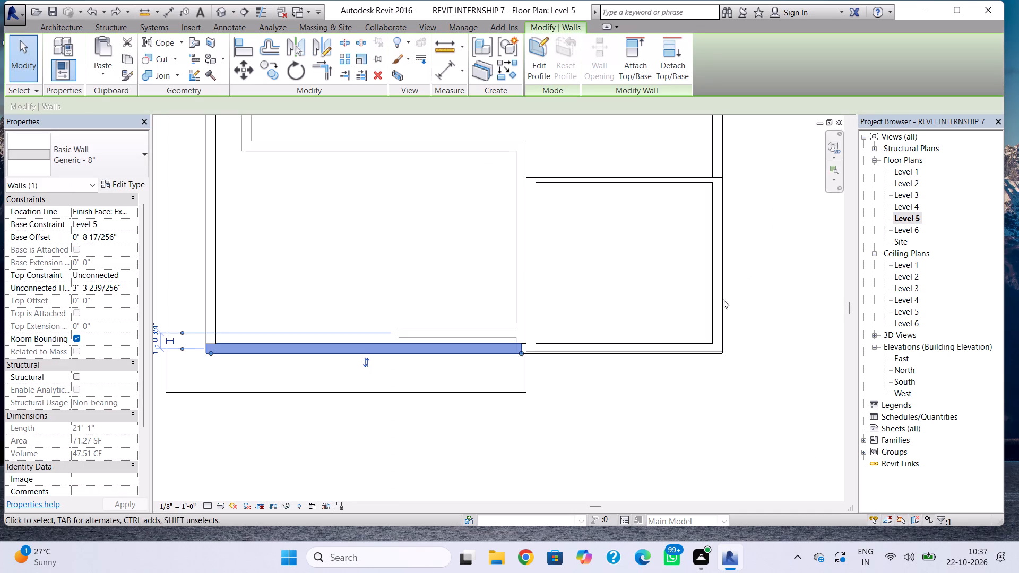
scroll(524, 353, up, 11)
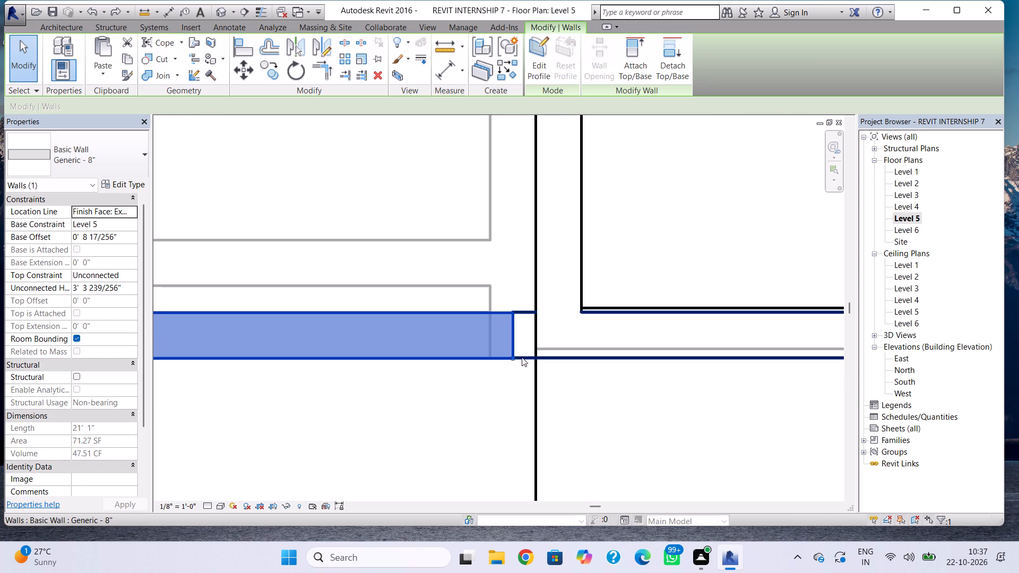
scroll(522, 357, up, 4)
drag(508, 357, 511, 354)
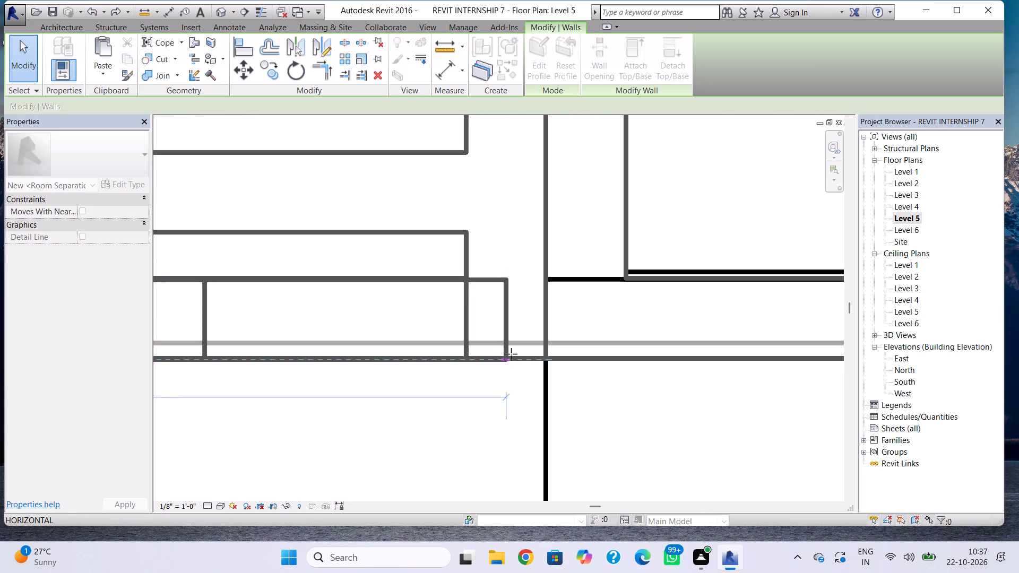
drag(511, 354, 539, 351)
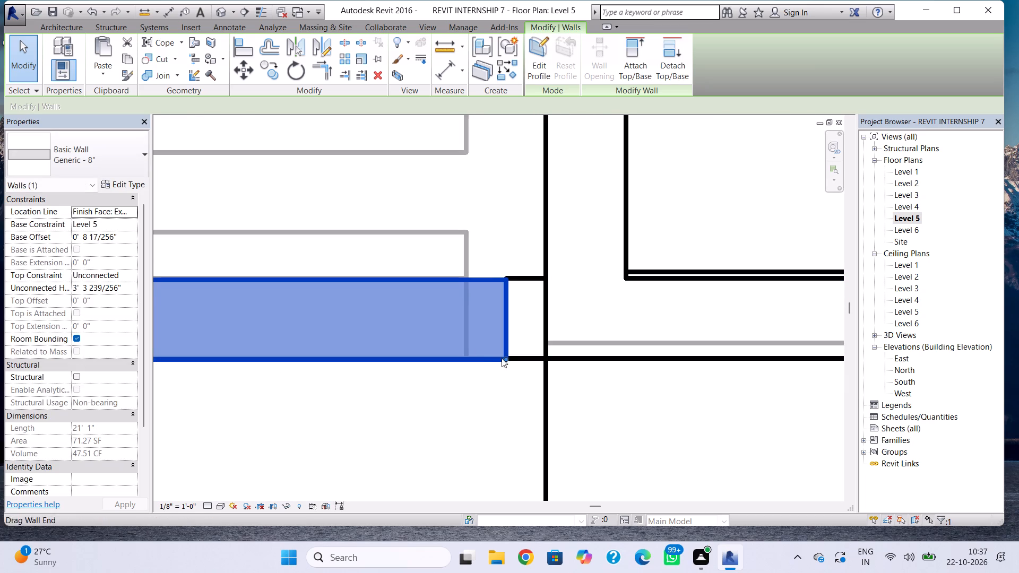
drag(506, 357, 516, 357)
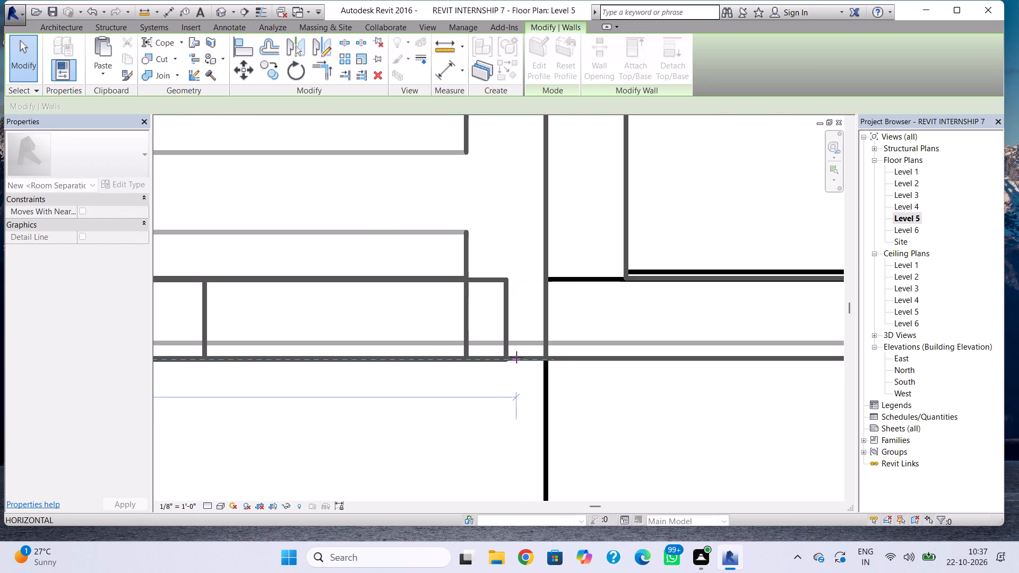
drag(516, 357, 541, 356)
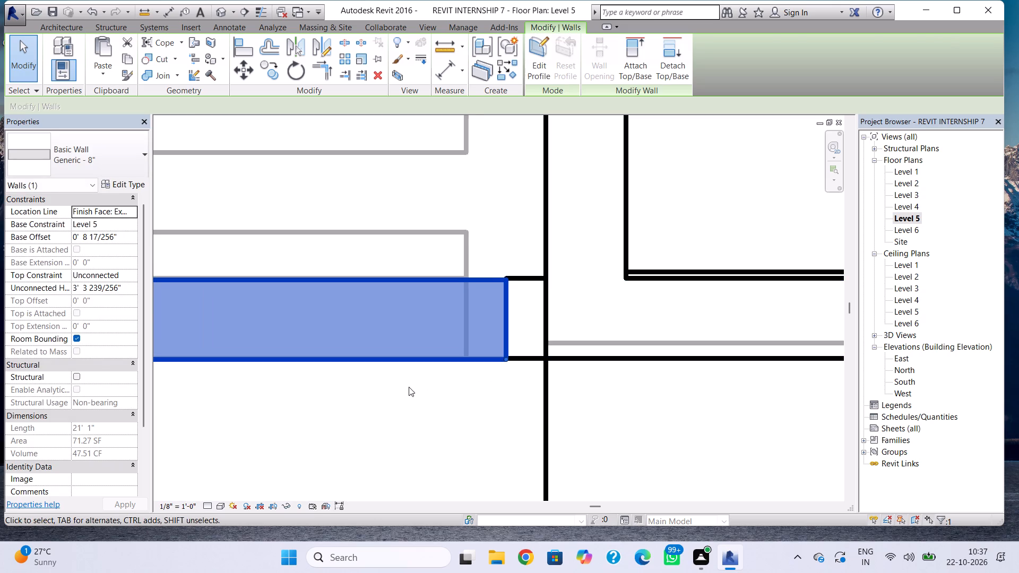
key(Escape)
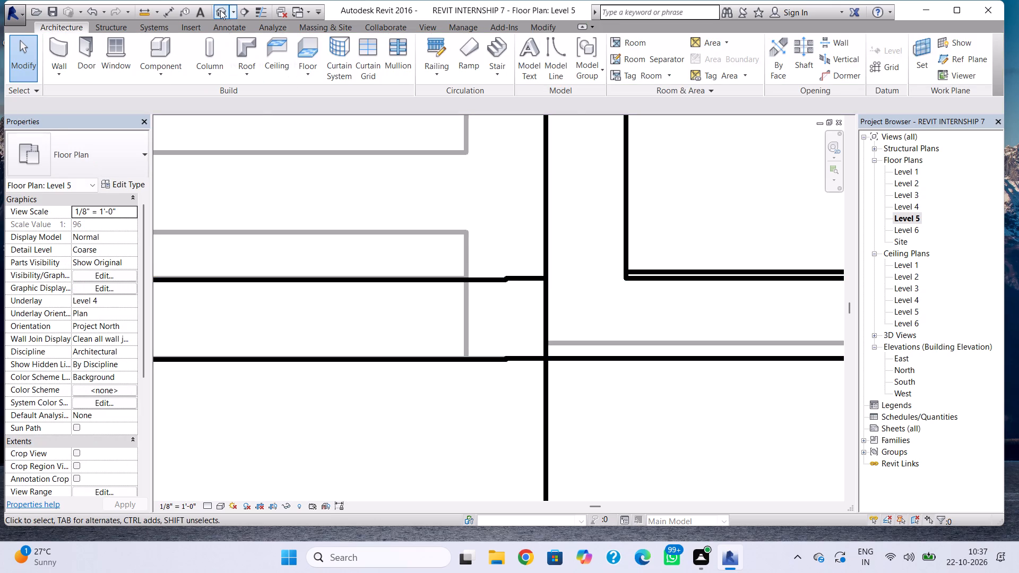
Examine the junction between the south parapet wall and the southeast corner enclosure in 3D, highlighting each wall and viewing it from the west.
click(220, 10)
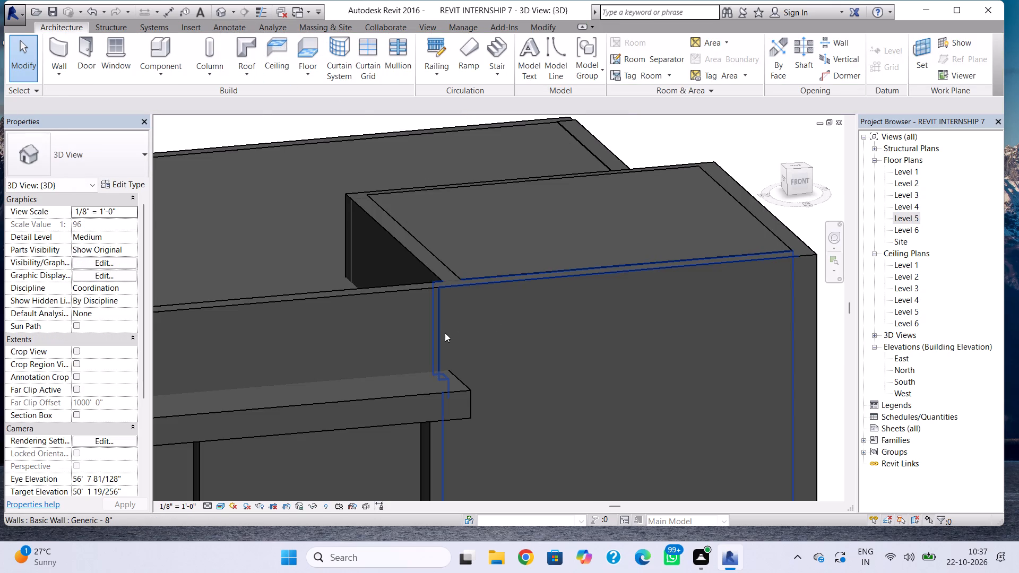
click(442, 337)
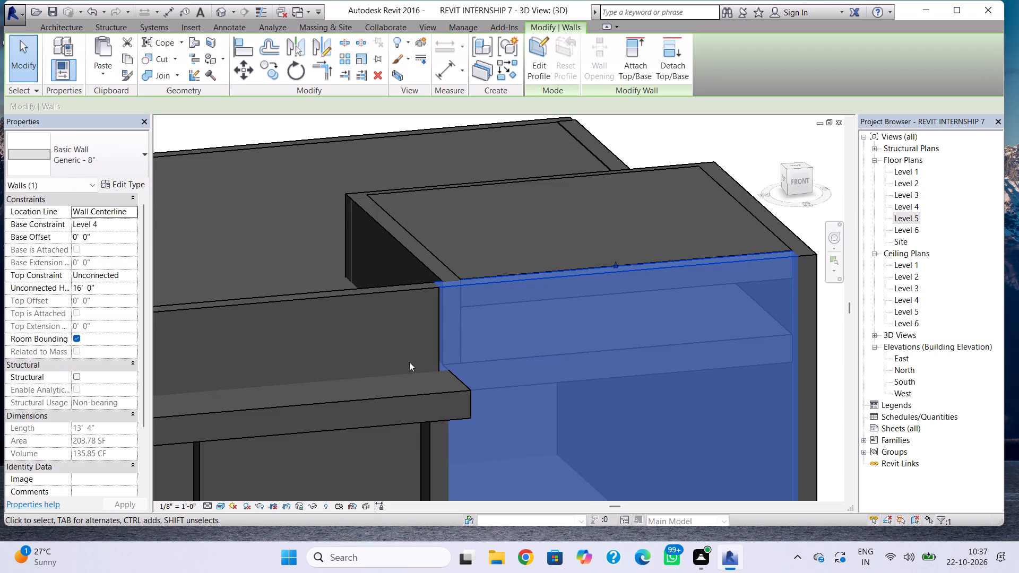
key(Escape)
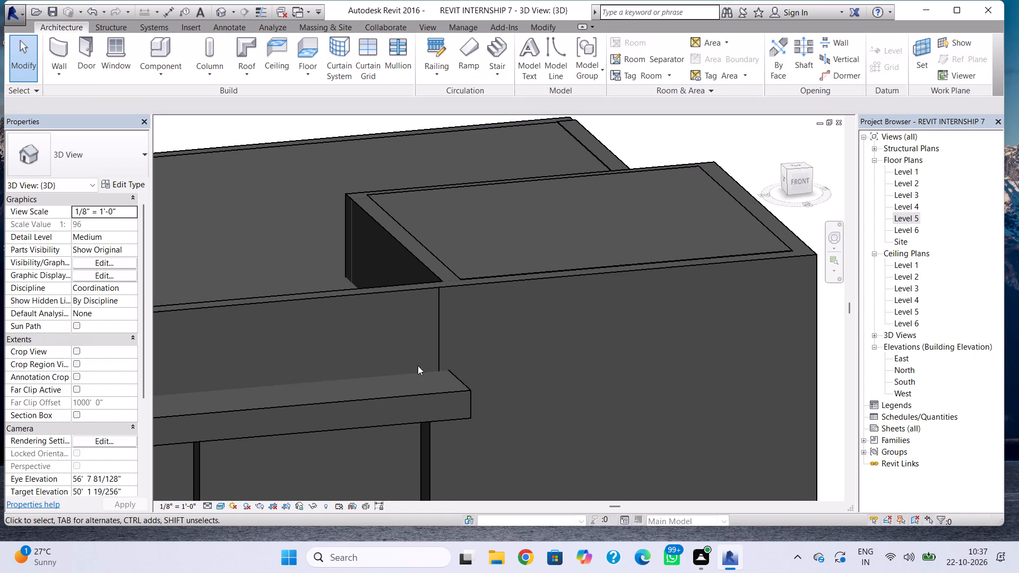
click(443, 331)
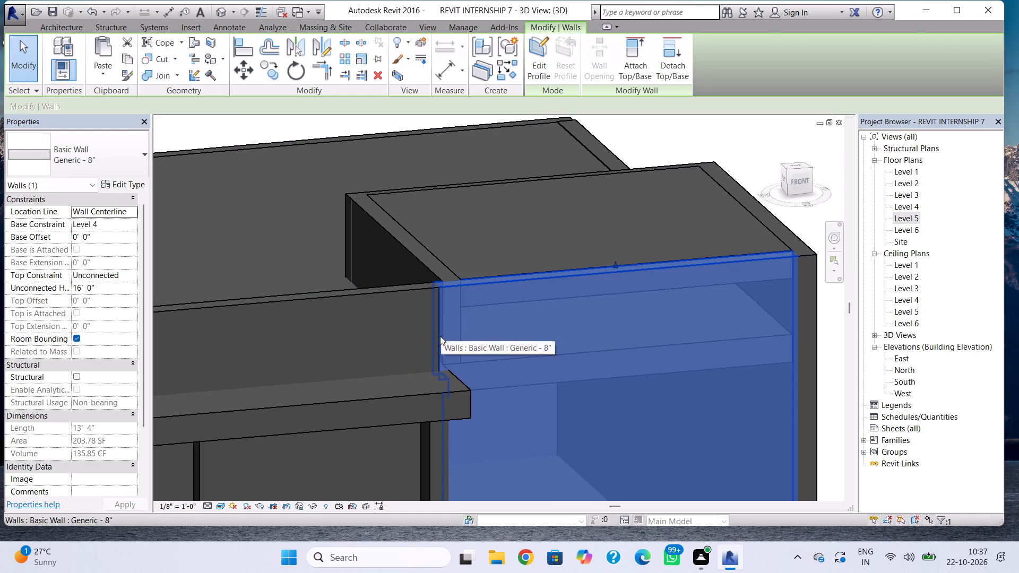
key(Escape)
click(426, 292)
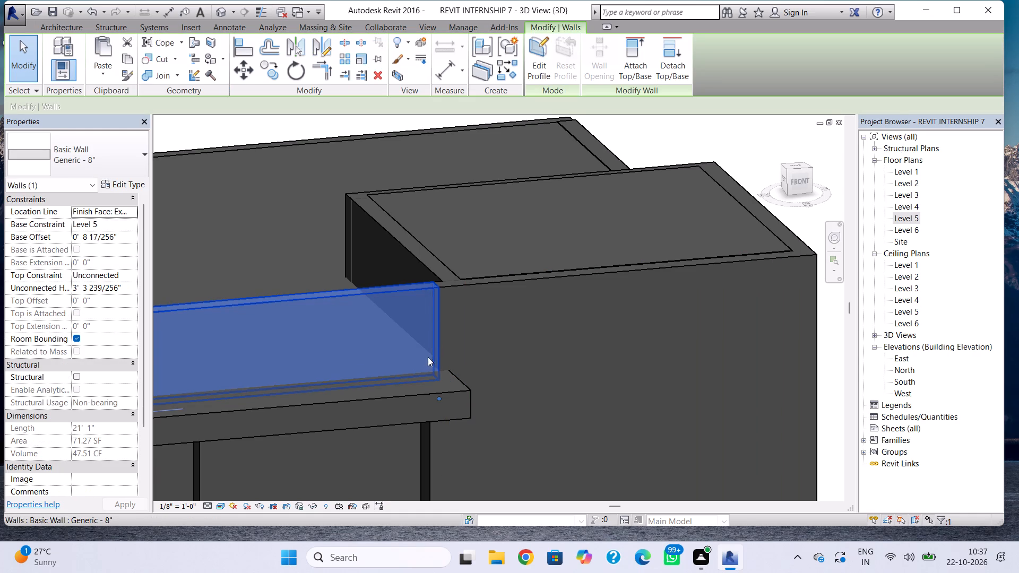
click(224, 9)
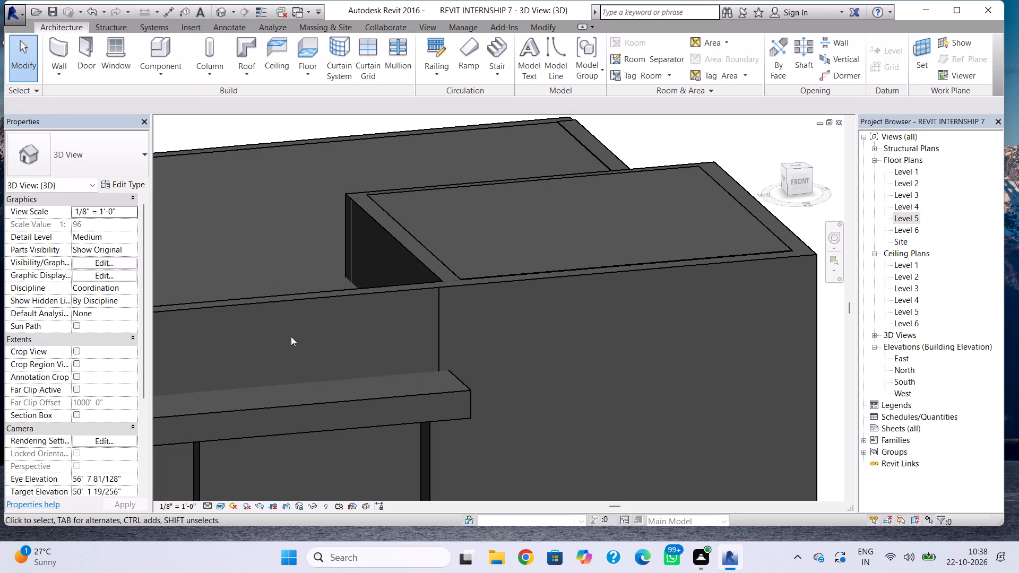
shift+right_drag(305, 374, 446, 409)
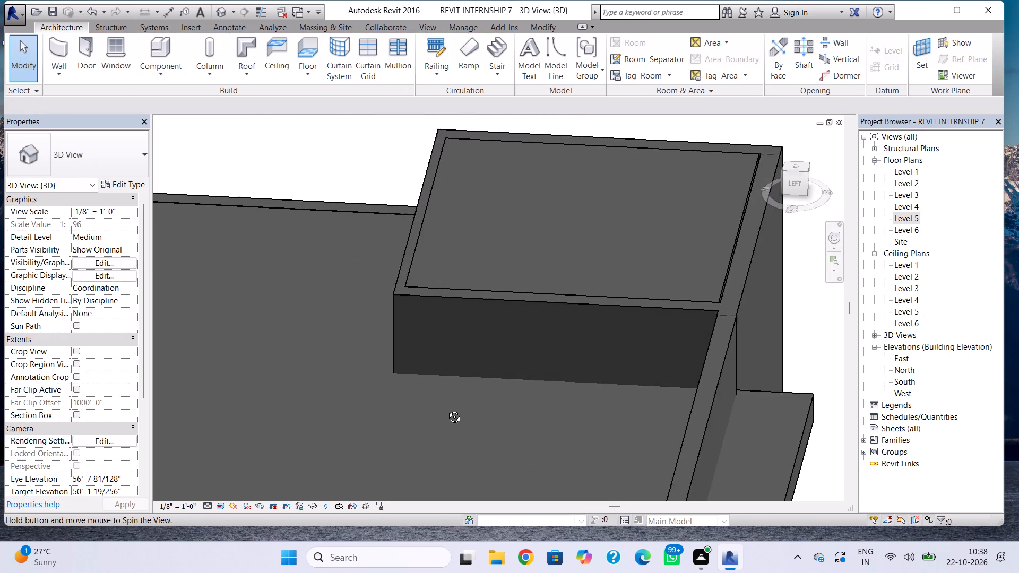
shift+right_drag(446, 409, 457, 422)
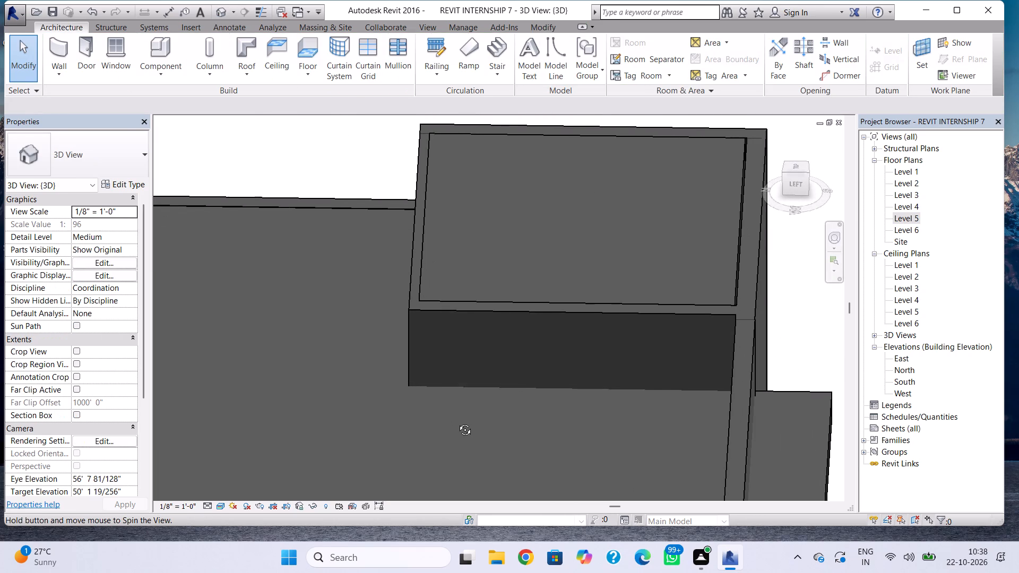
shift+right_drag(457, 422, 456, 422)
Delete the Generic - 8" south parapet wall beside the southeast corner enclosure in the Level 5 floor plan.
click(749, 377)
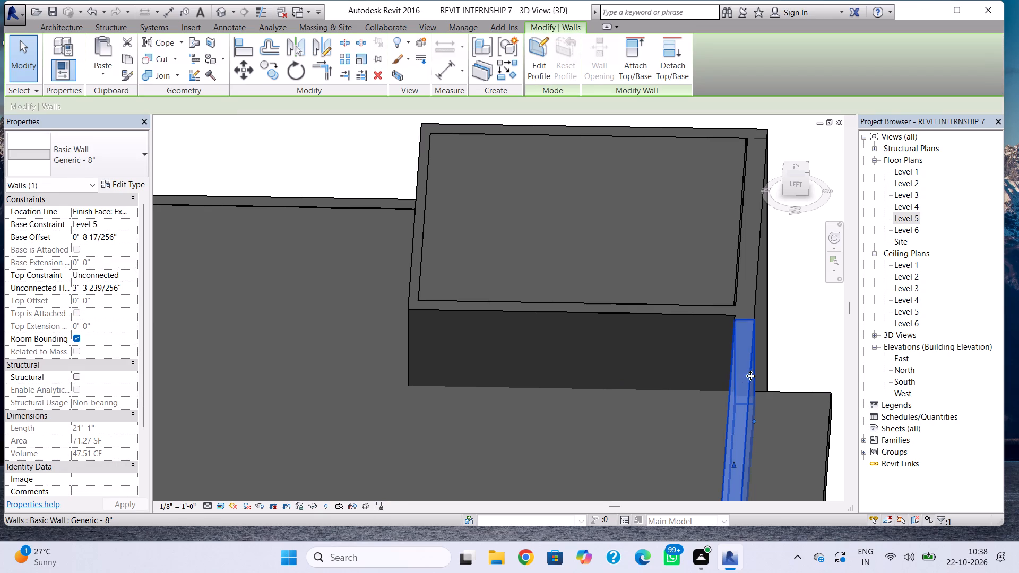
double_click(906, 218)
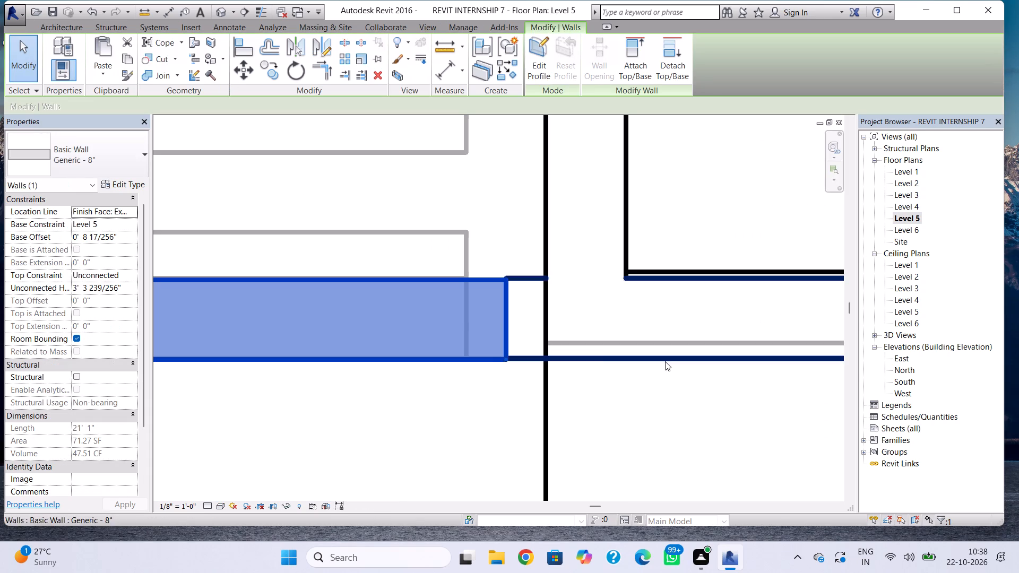
scroll(537, 315, up, 6)
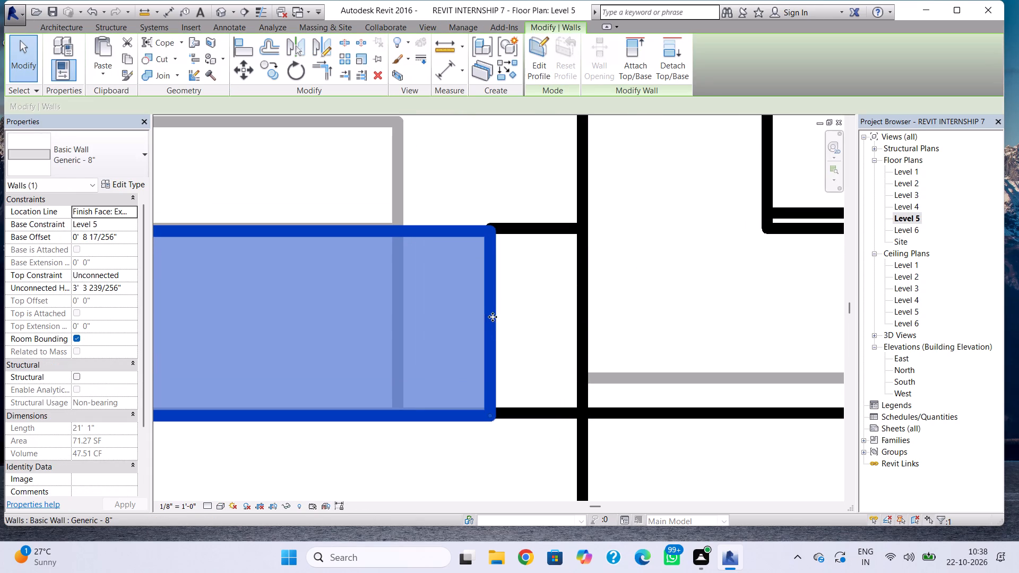
scroll(486, 306, up, 1)
key(Up)
key(Up)
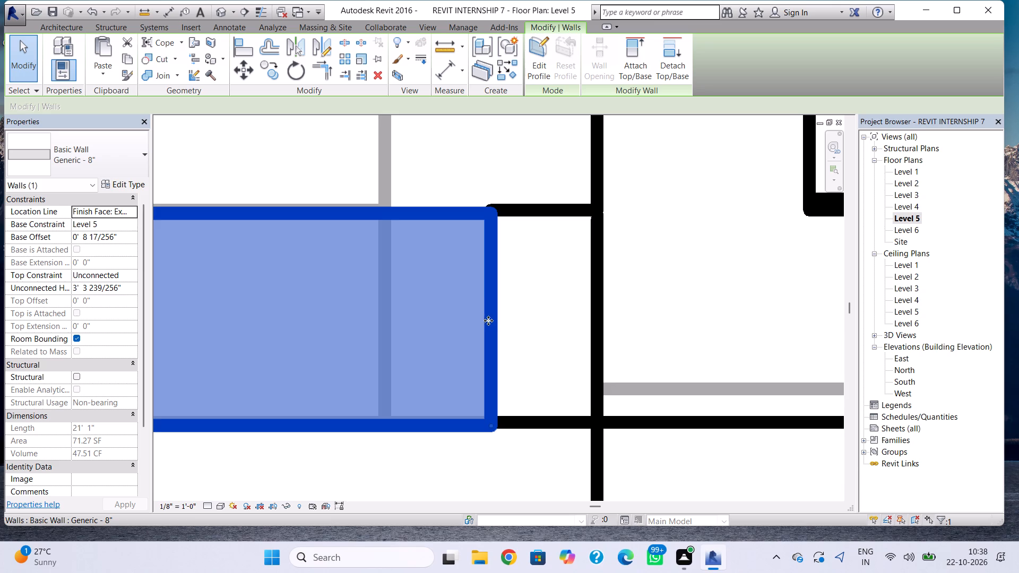
scroll(491, 331, down, 8)
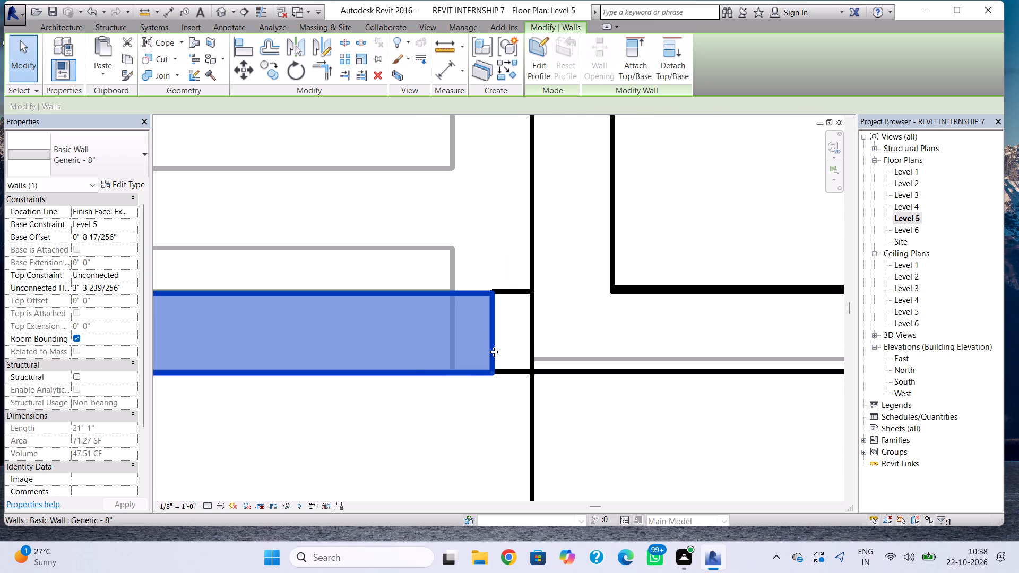
key(Delete)
scroll(485, 358, down, 3)
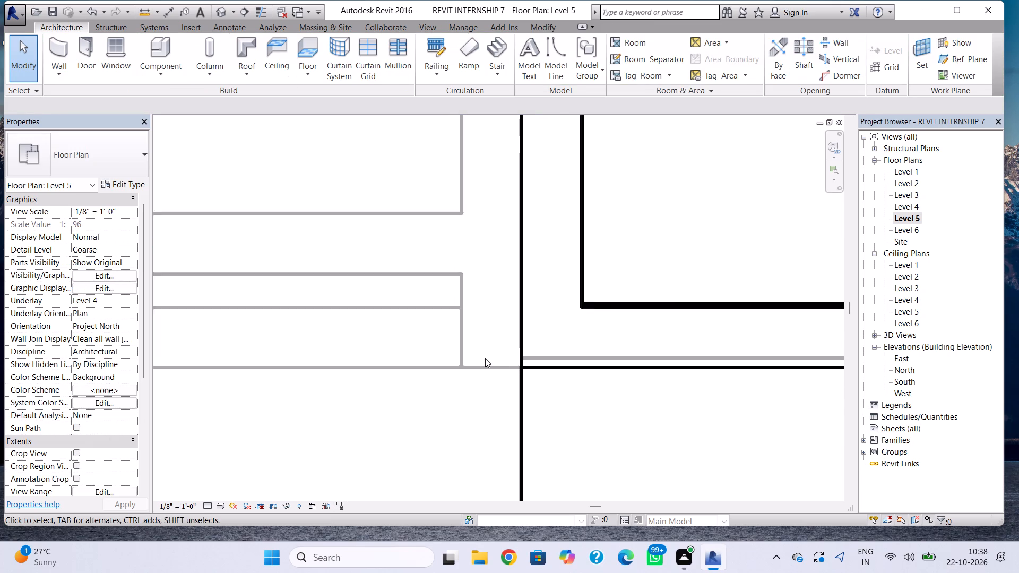
scroll(485, 358, down, 5)
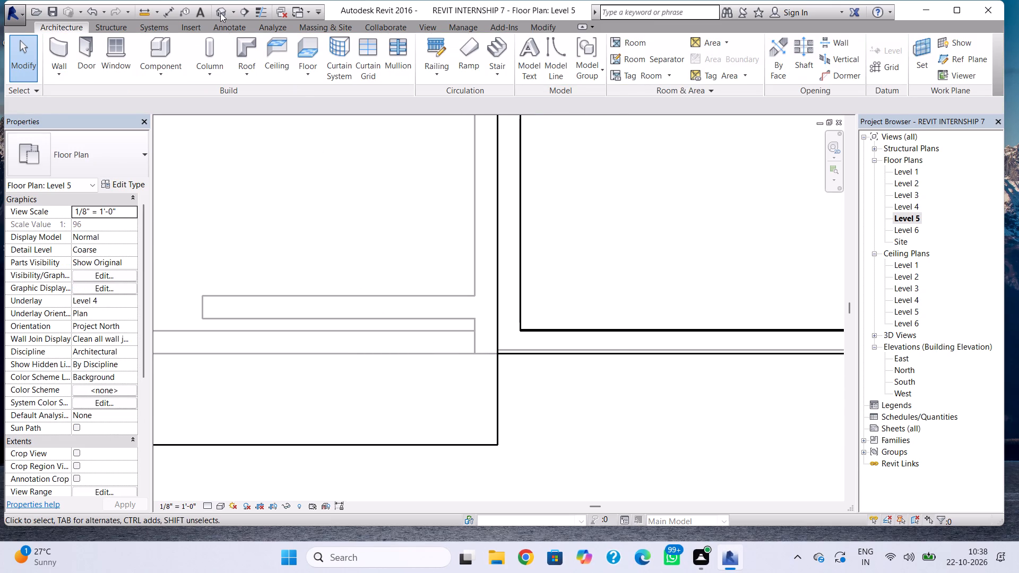
Draw a Generic - 8" south parapet wall, about 21' 5" long, from the southeast corner enclosure west to the west parapet in the Level 5 plan.
click(220, 13)
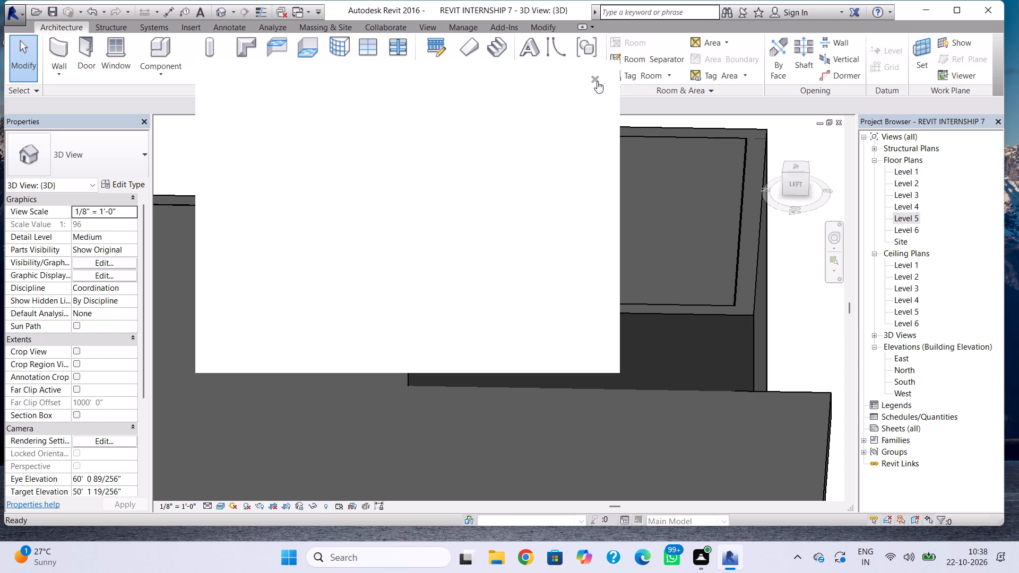
click(597, 81)
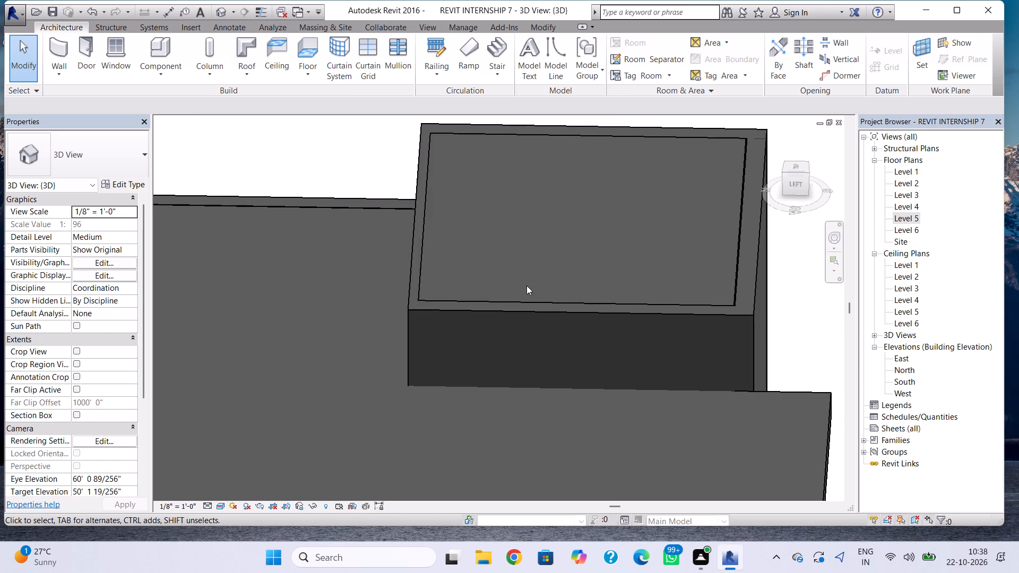
shift+right_drag(526, 285, 381, 265)
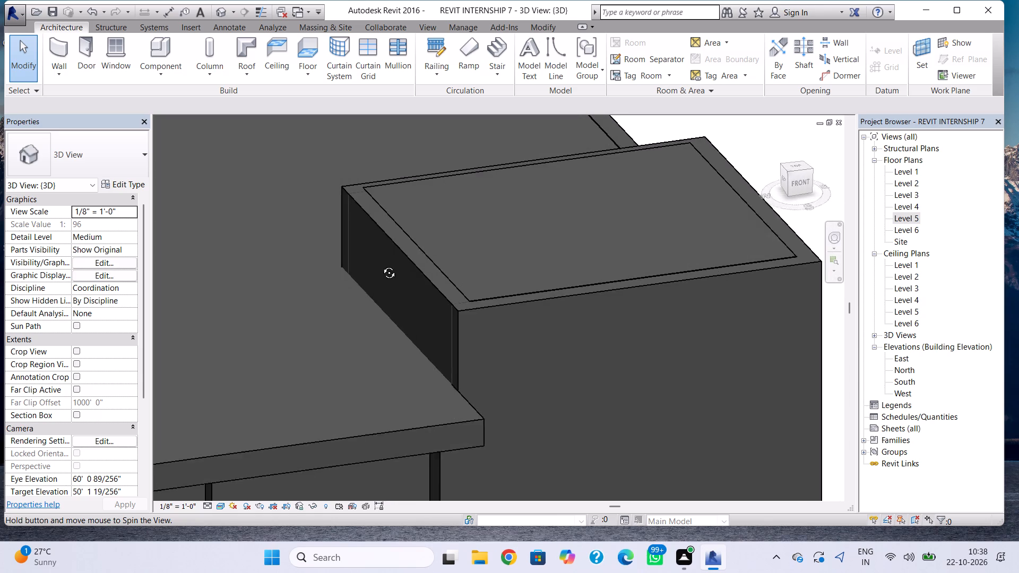
shift+right_drag(381, 265, 398, 272)
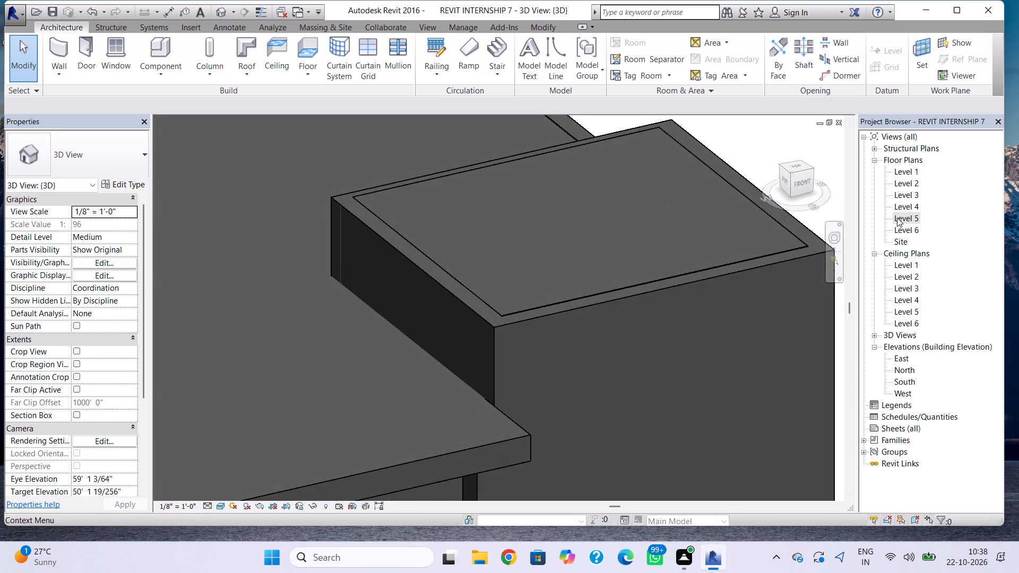
double_click(910, 220)
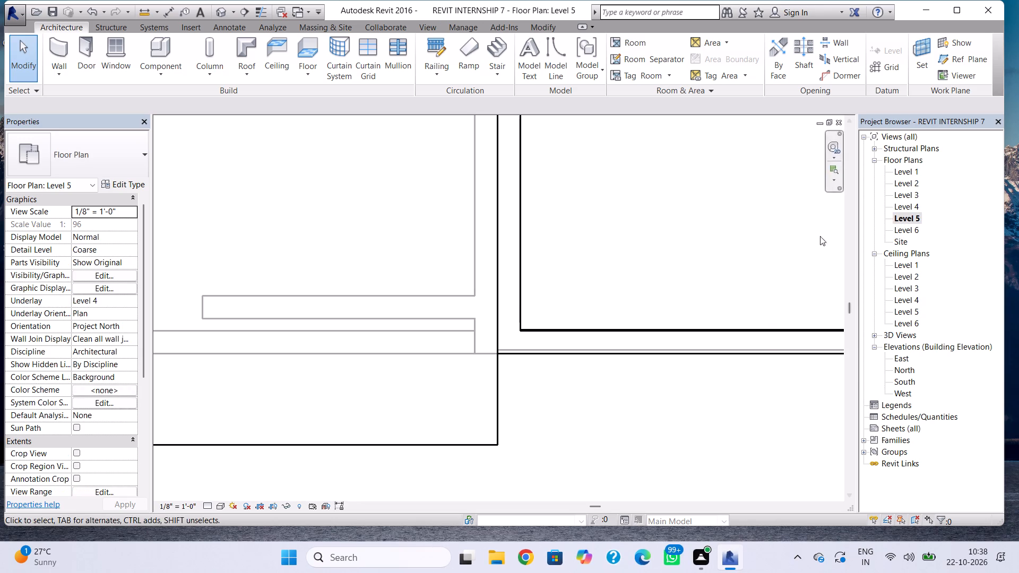
click(48, 56)
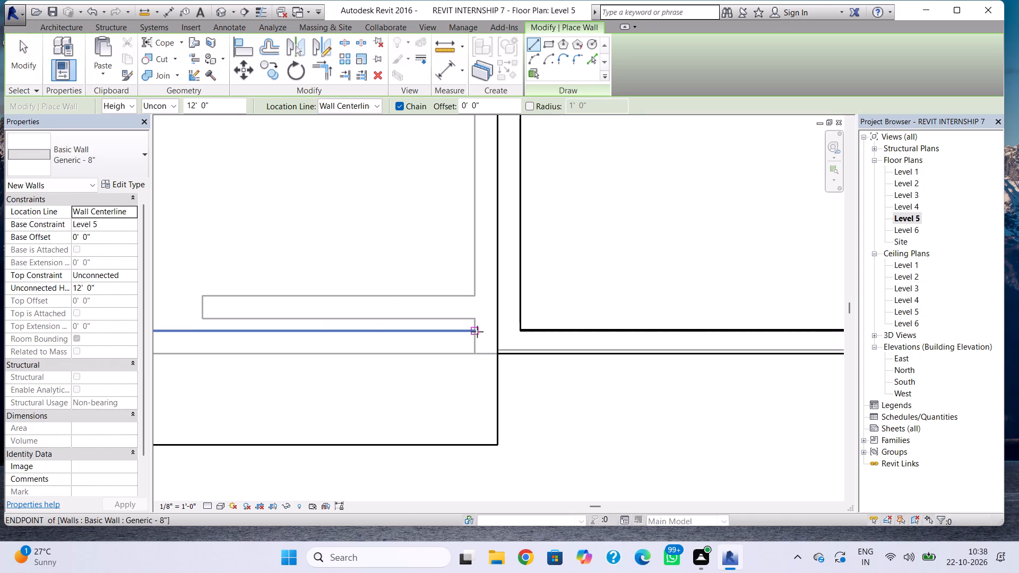
click(490, 342)
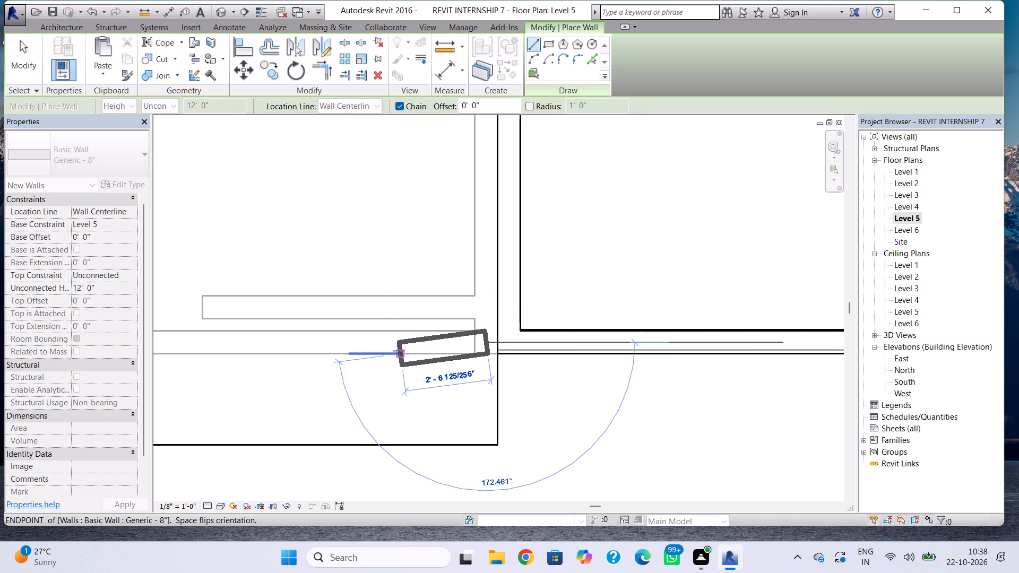
key(Escape)
click(496, 344)
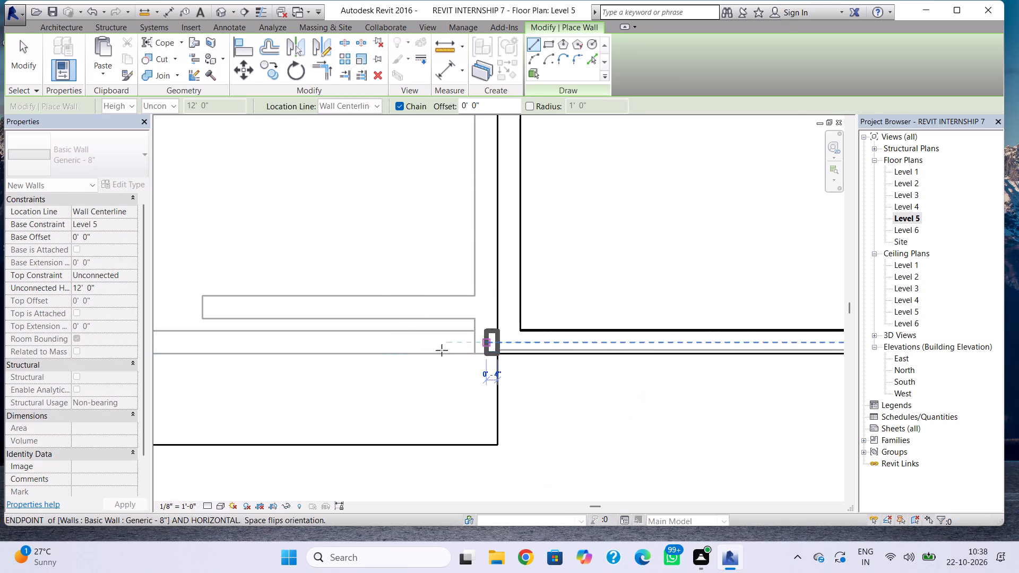
scroll(246, 337, down, 2)
middle_drag(245, 339, 561, 330)
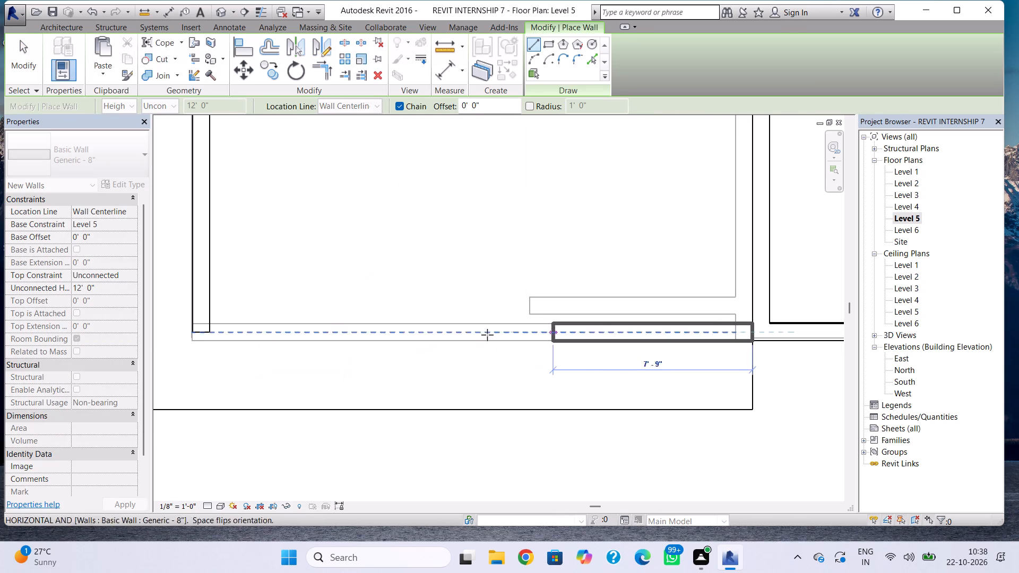
click(189, 333)
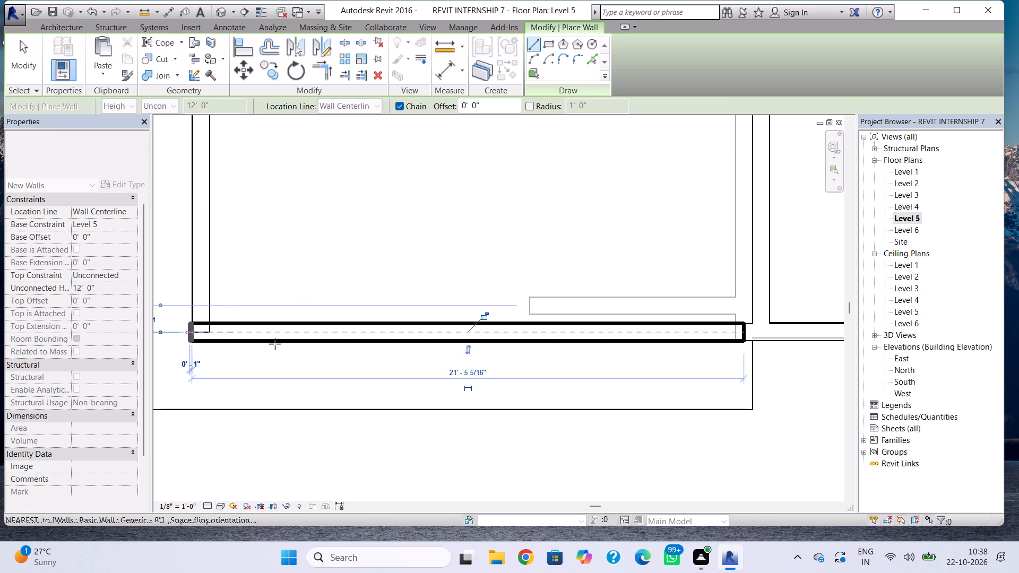
key(Escape)
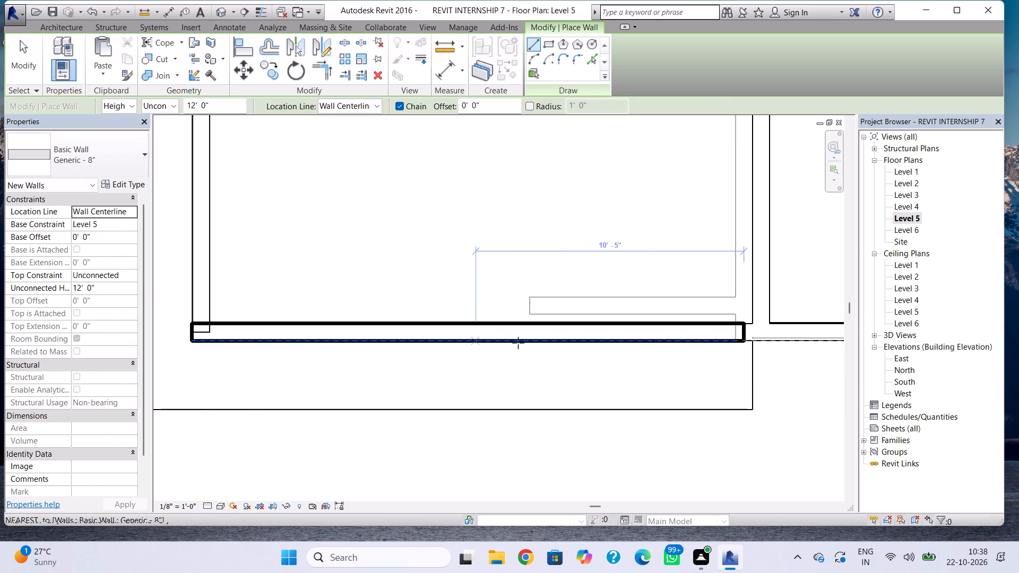
key(Escape)
Nudge the new south parapet wall slightly east so its west end joins the west parapet wall at the corner.
click(749, 337)
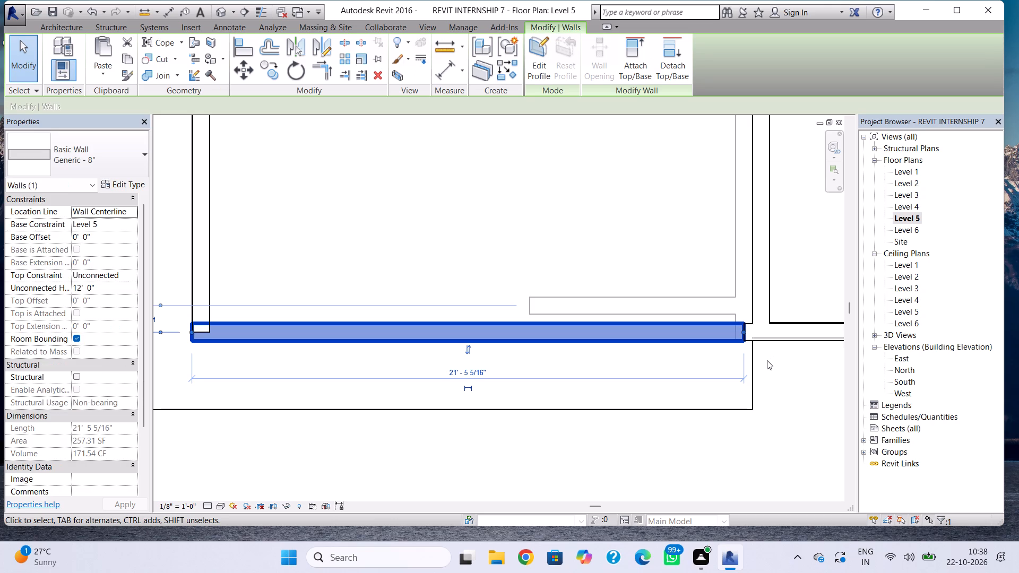
key(Right)
key(Right)
key(Right)
key(Right)
key(Right)
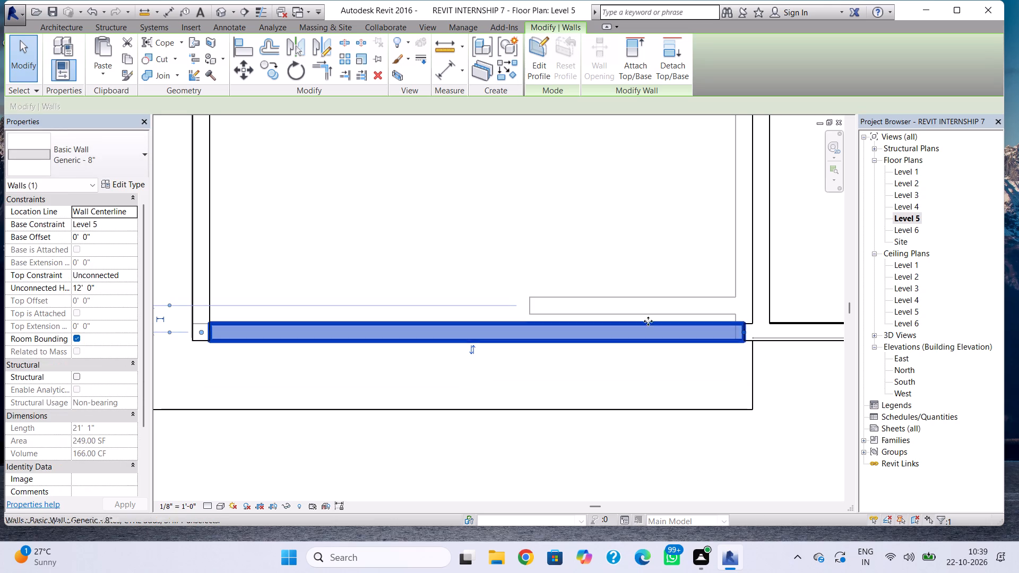
Set the new south parapet wall's unconnected height to 4' in the 3D view.
click(217, 11)
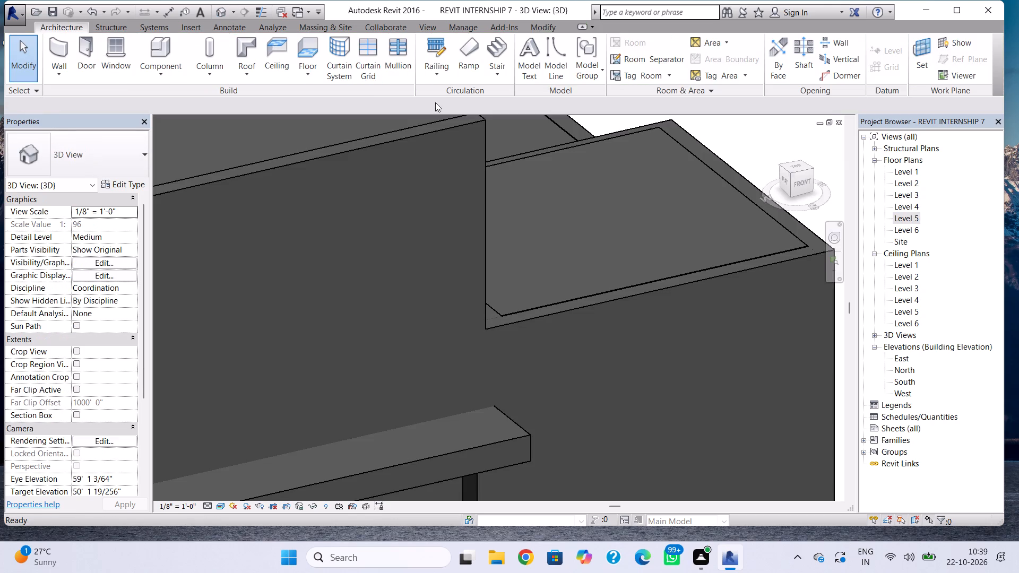
scroll(401, 153, down, 5)
middle_drag(402, 184, 410, 209)
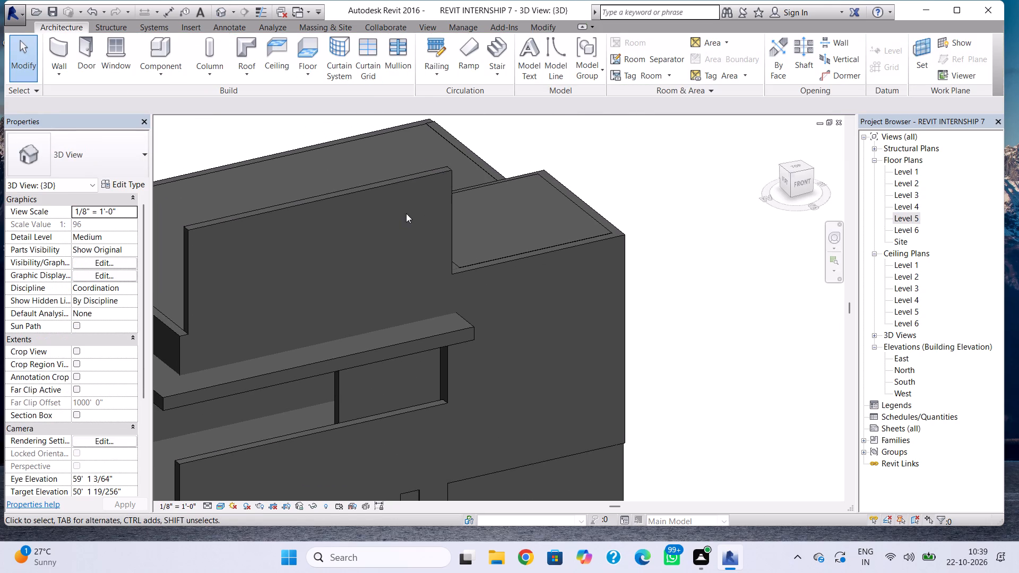
key(Escape)
click(378, 187)
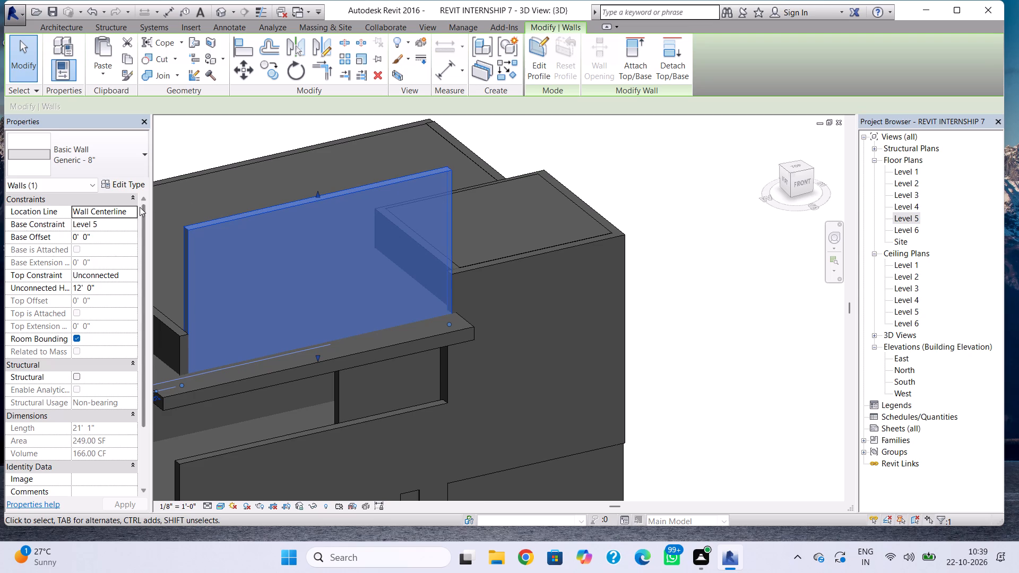
click(108, 289)
drag(108, 289, 59, 287)
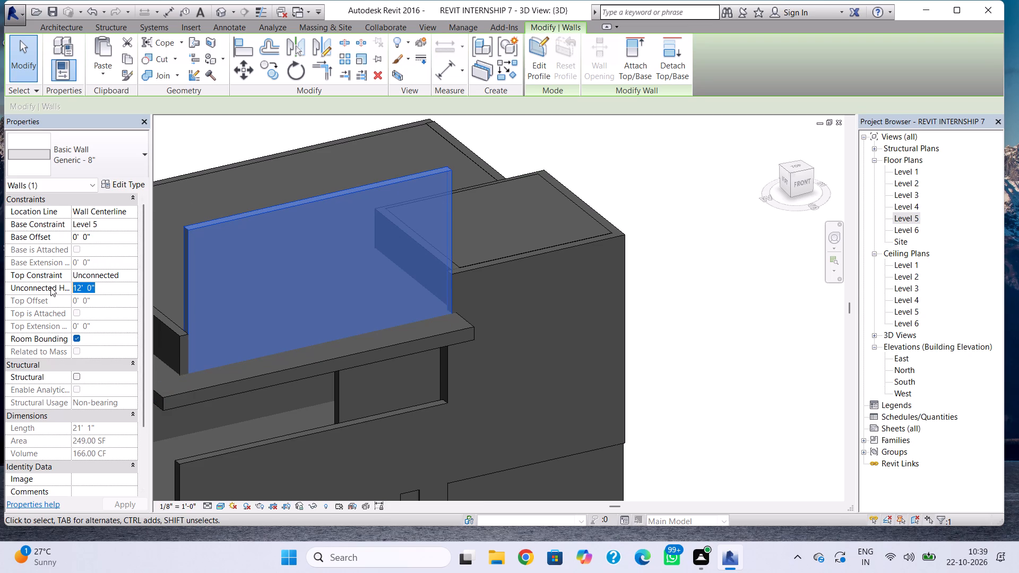
key(4)
key(apostrophe)
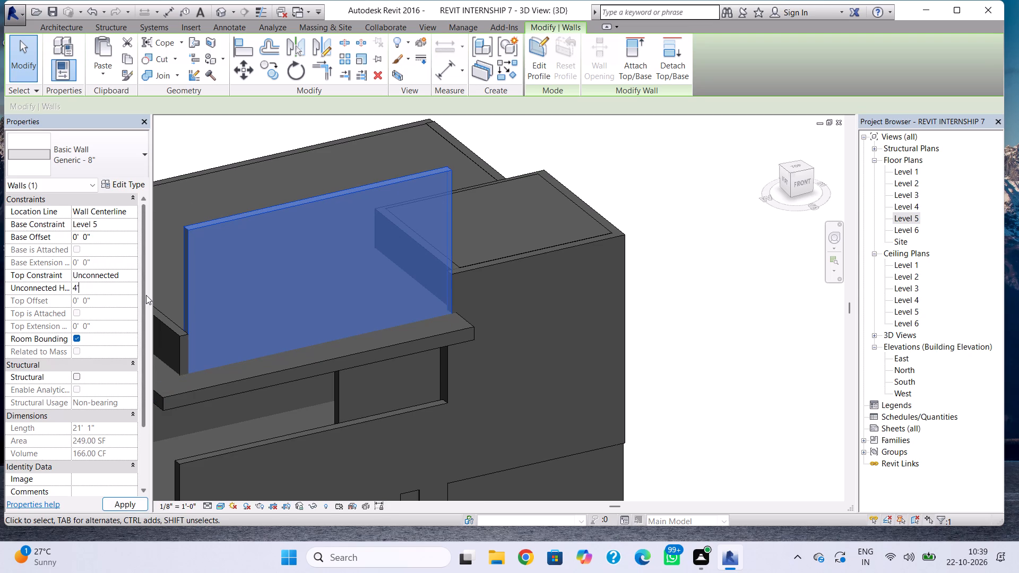
key(Return)
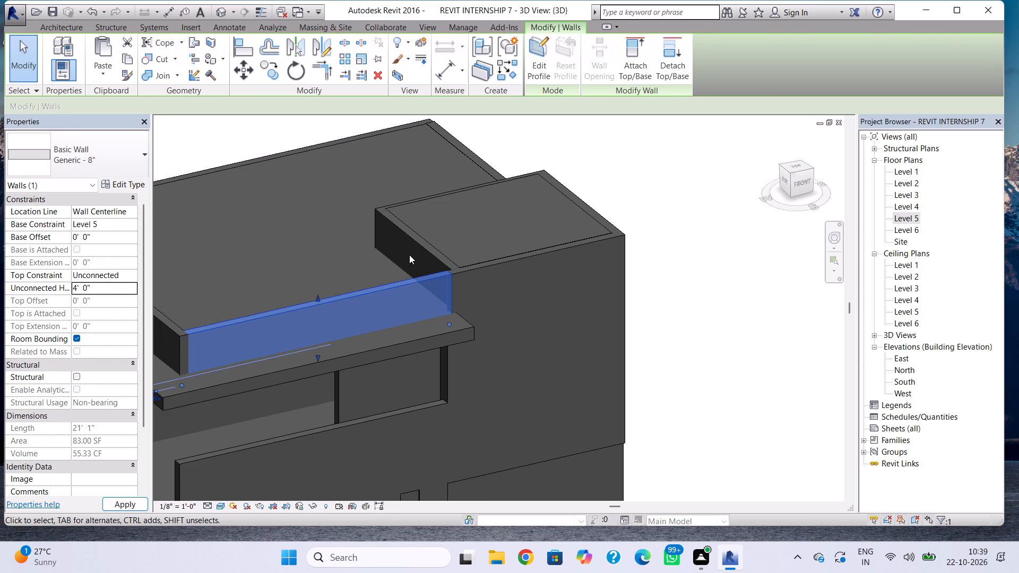
key(Escape)
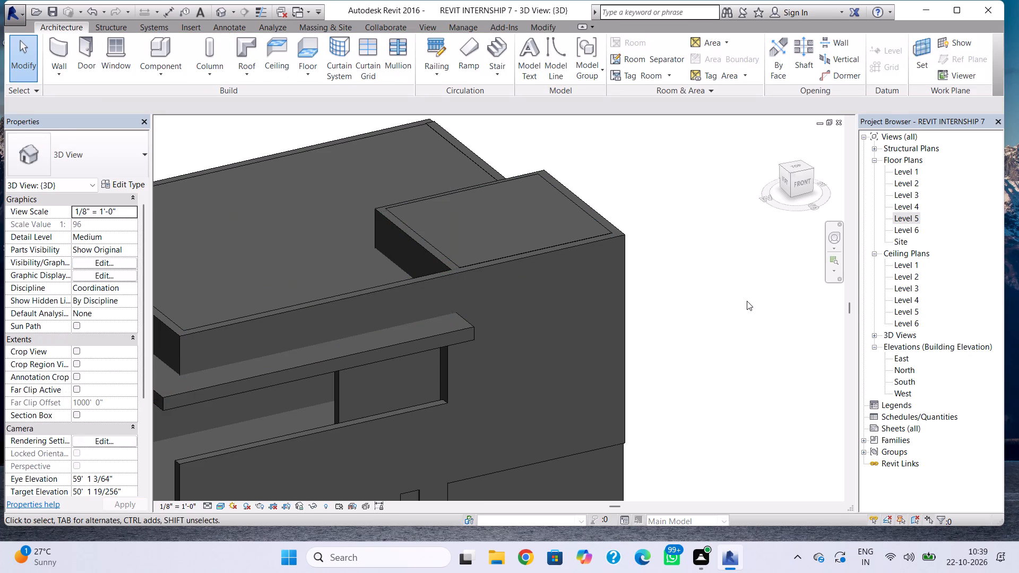
Draw a Generic - 8" wall, about 34' long, along the roof's north edge in the Level 5 plan, using Finish Face: Exterior as location line.
scroll(565, 282, down, 3)
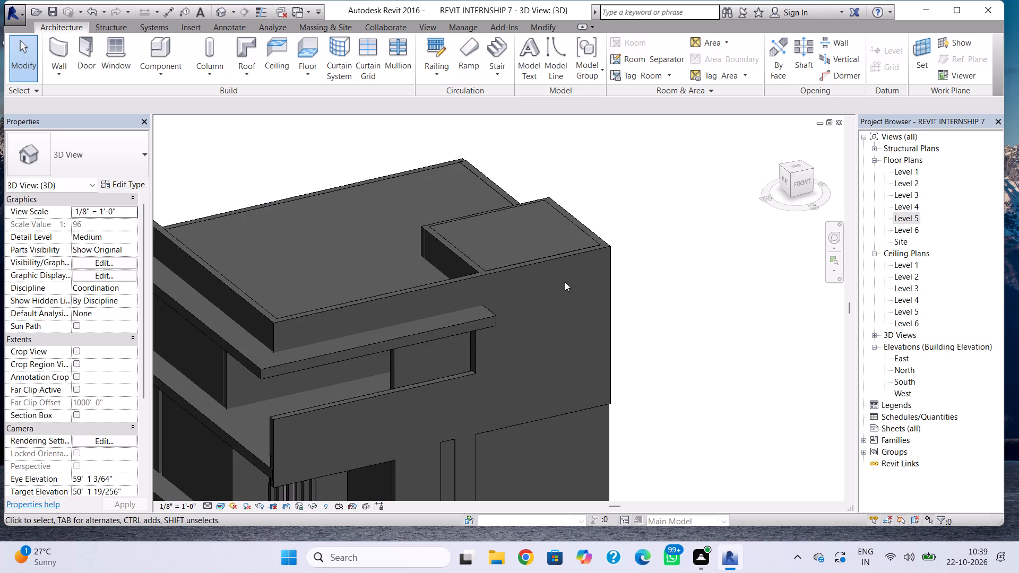
middle_drag(565, 282, 564, 291)
shift+right_drag(569, 282, 507, 324)
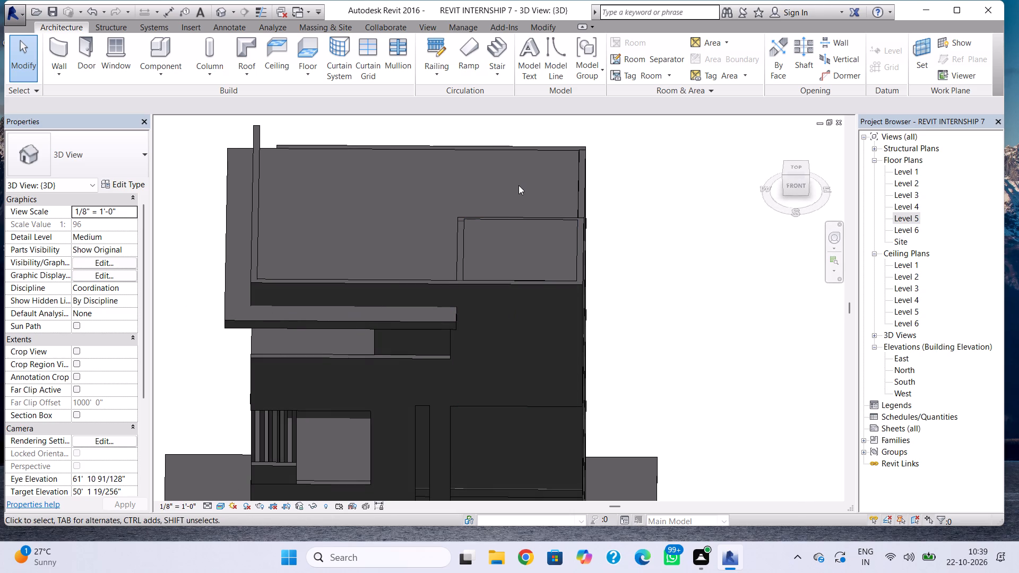
shift+right_drag(528, 191, 523, 254)
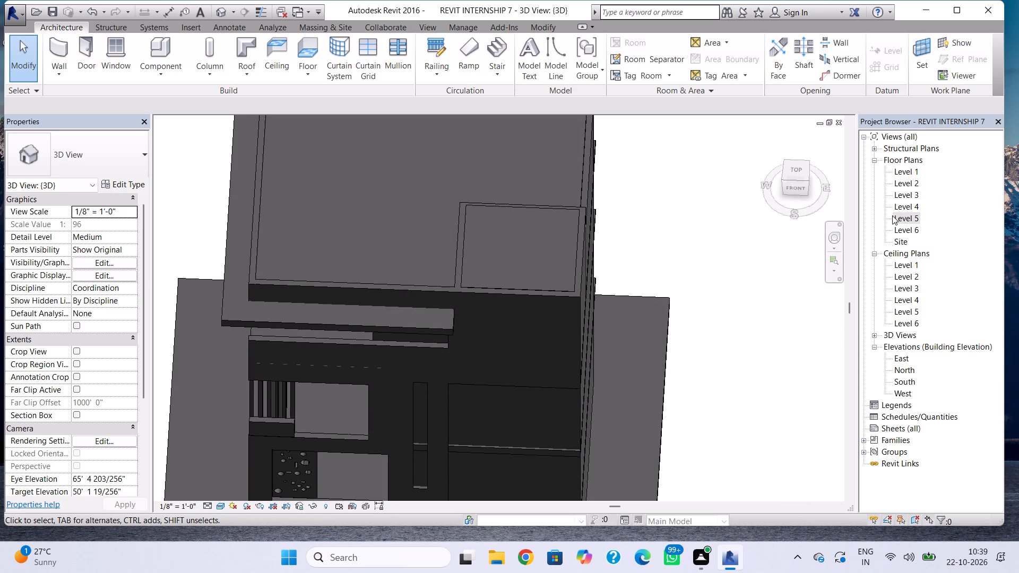
click(892, 215)
click(892, 215)
double_click(903, 215)
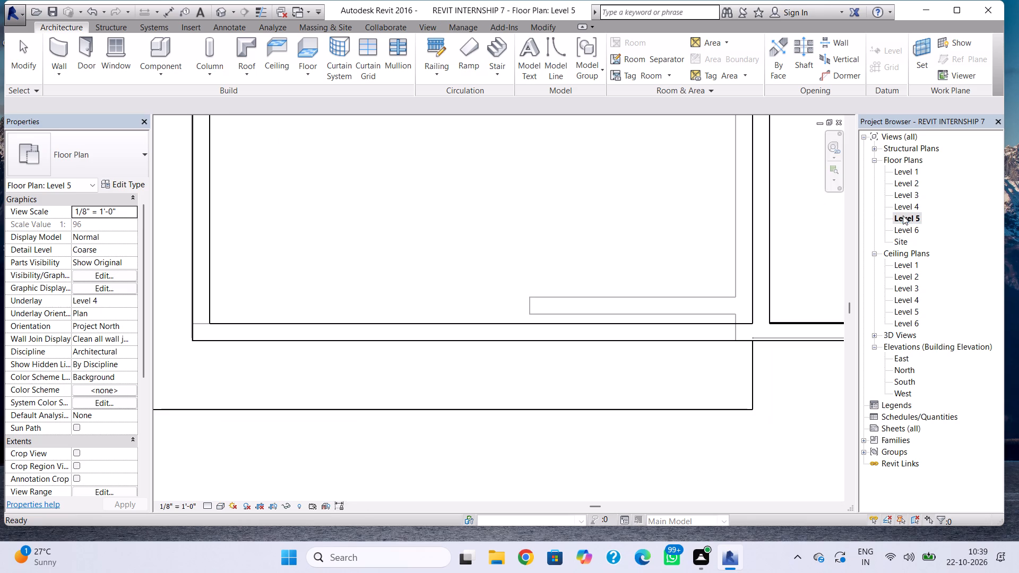
scroll(559, 269, down, 5)
middle_drag(513, 265, 462, 356)
scroll(480, 253, down, 2)
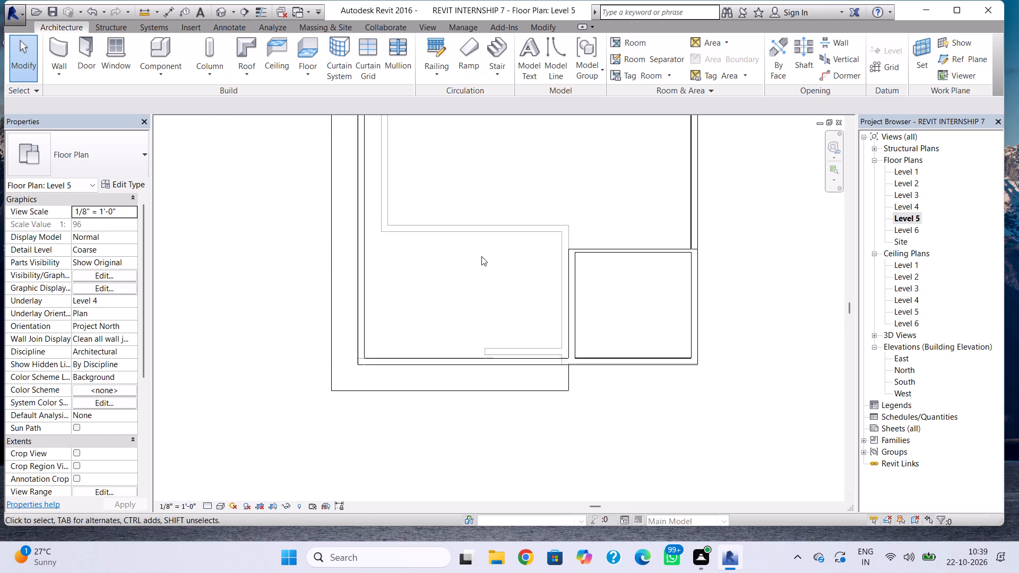
middle_drag(482, 262, 467, 368)
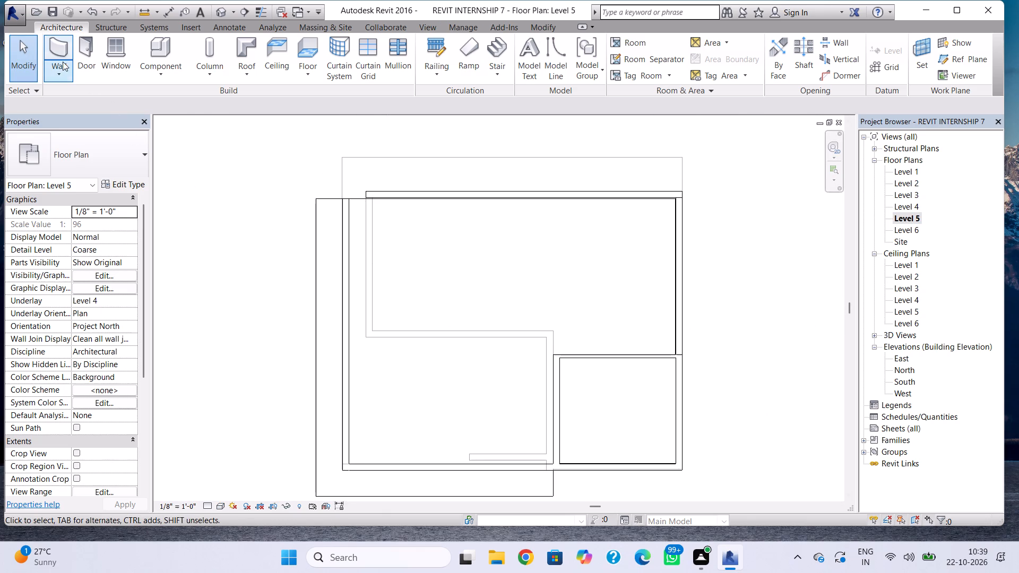
click(62, 55)
click(349, 201)
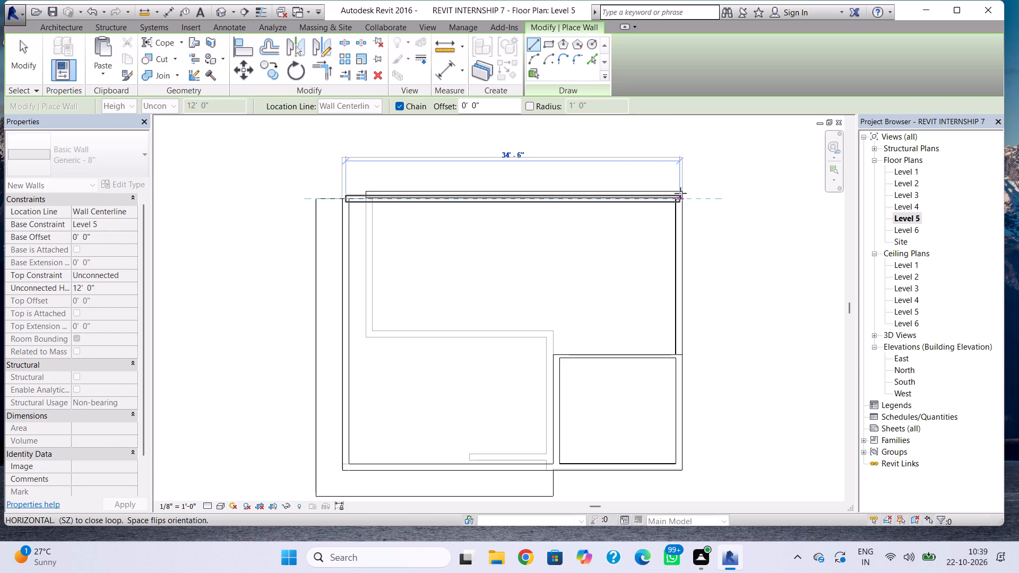
key(Escape)
click(362, 107)
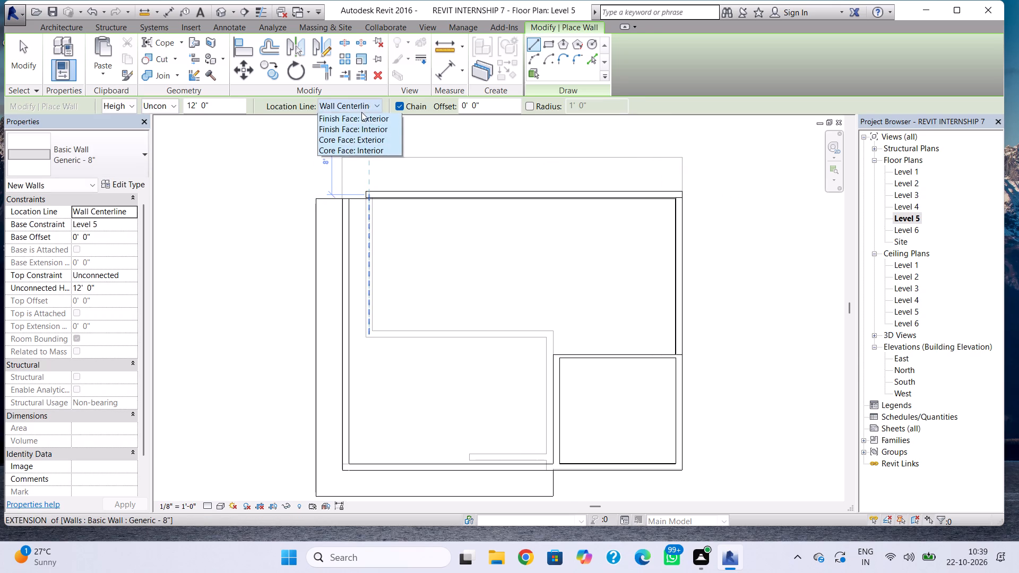
click(356, 142)
click(347, 202)
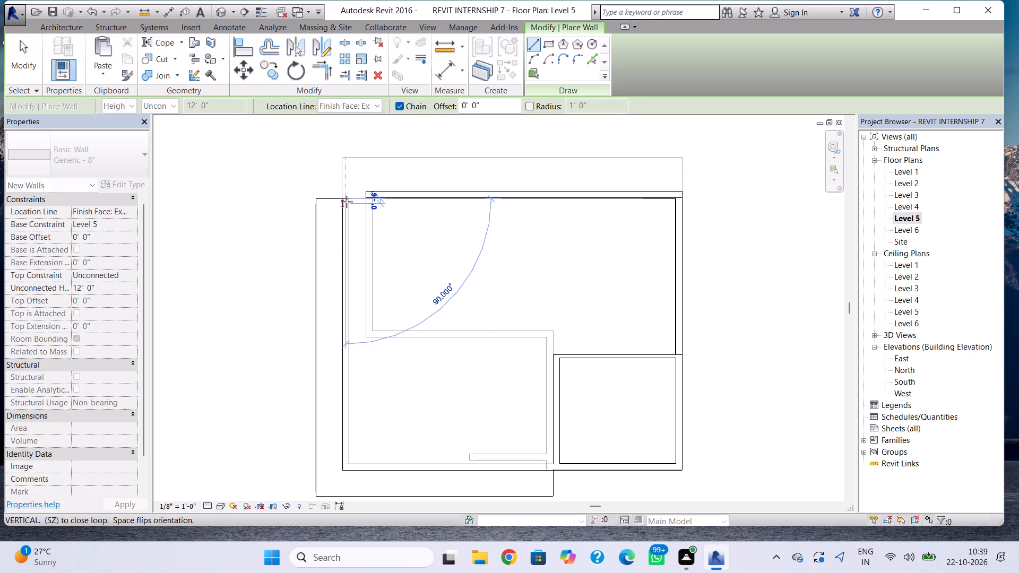
click(680, 192)
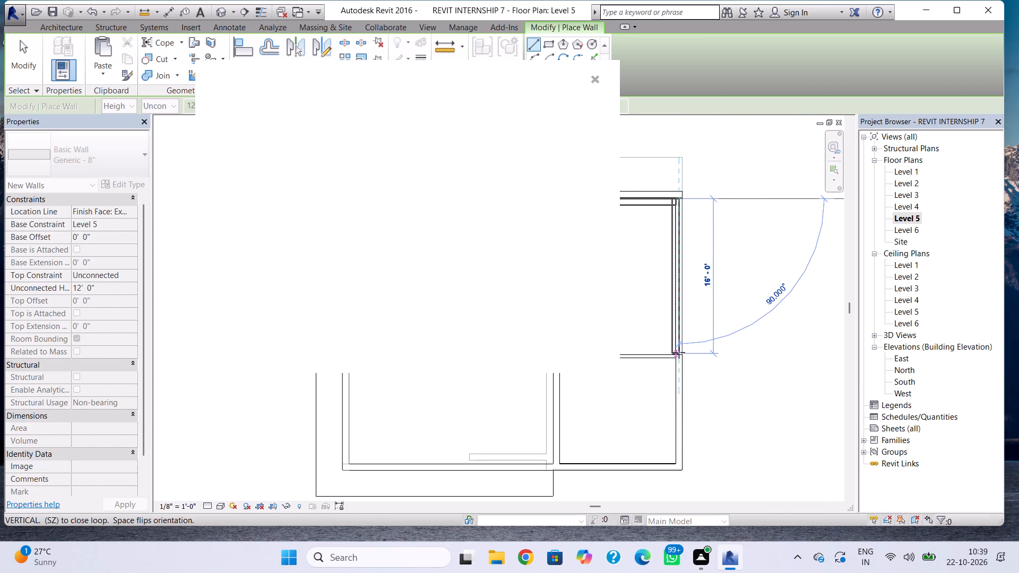
Continue the wall about 16' south along the roof's east edge to the southeast corner enclosure's north side, and finish the wall run.
scroll(673, 351, up, 7)
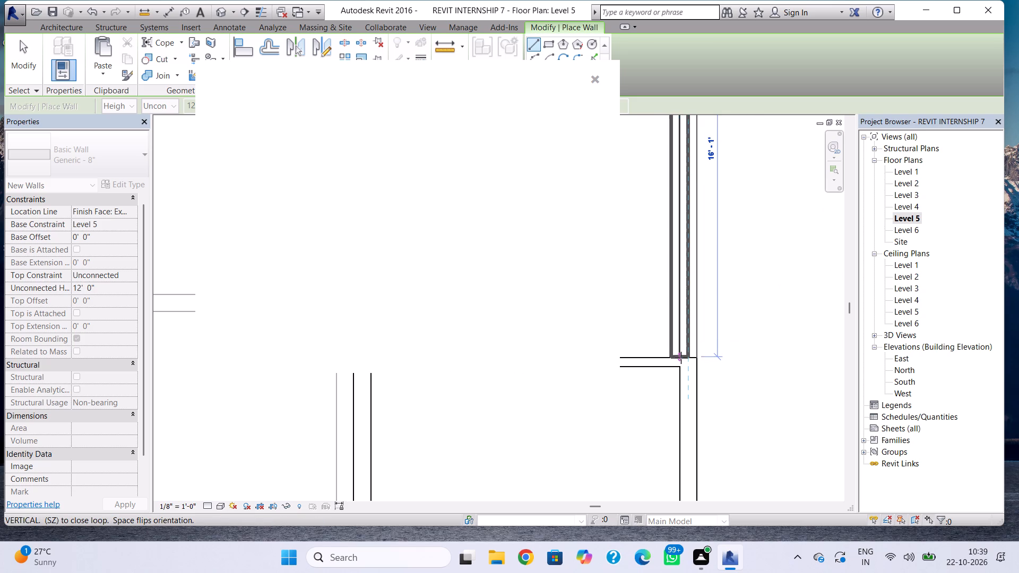
click(681, 358)
key(Escape)
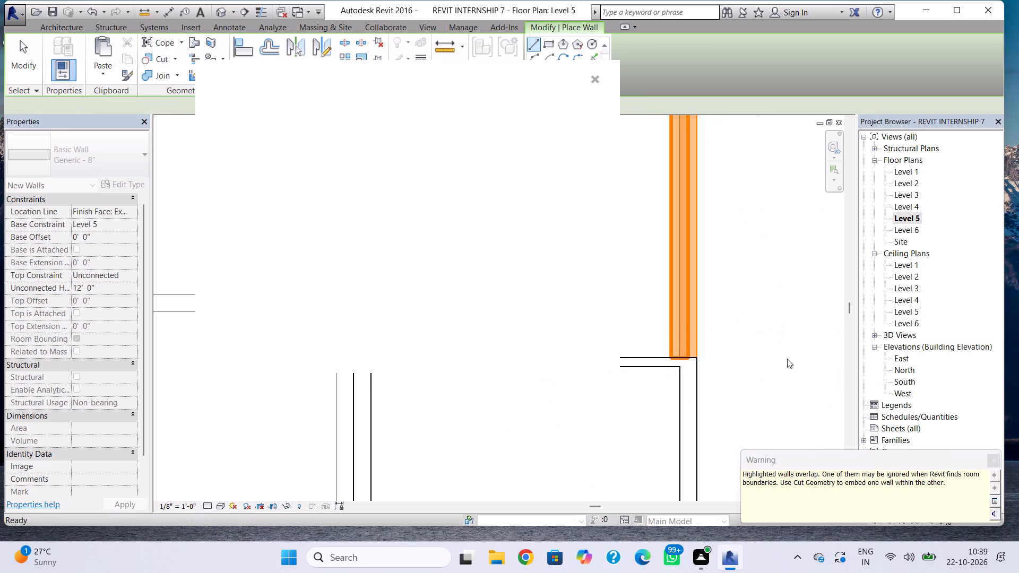
click(596, 76)
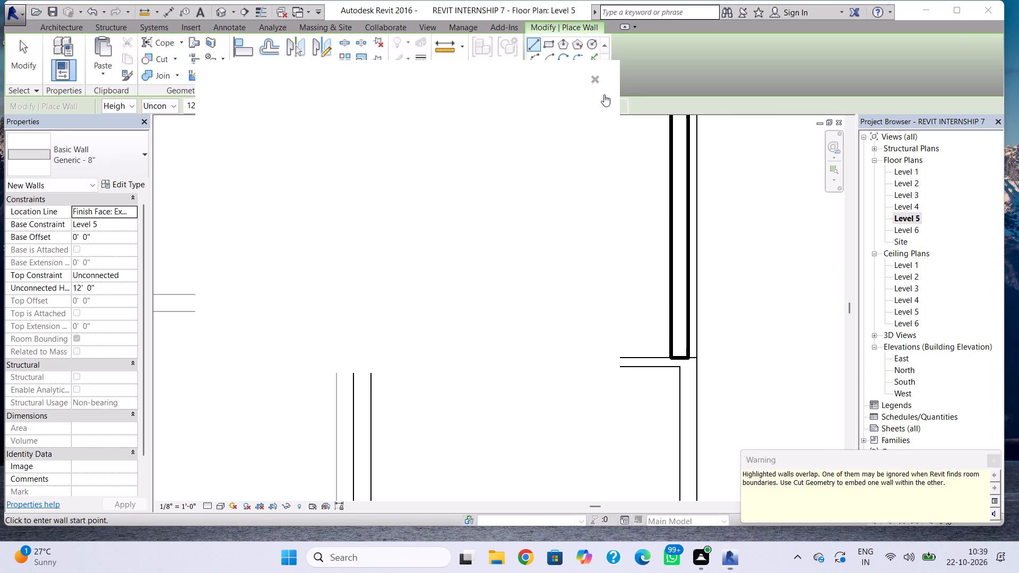
scroll(704, 259, down, 6)
middle_drag(689, 291, 659, 347)
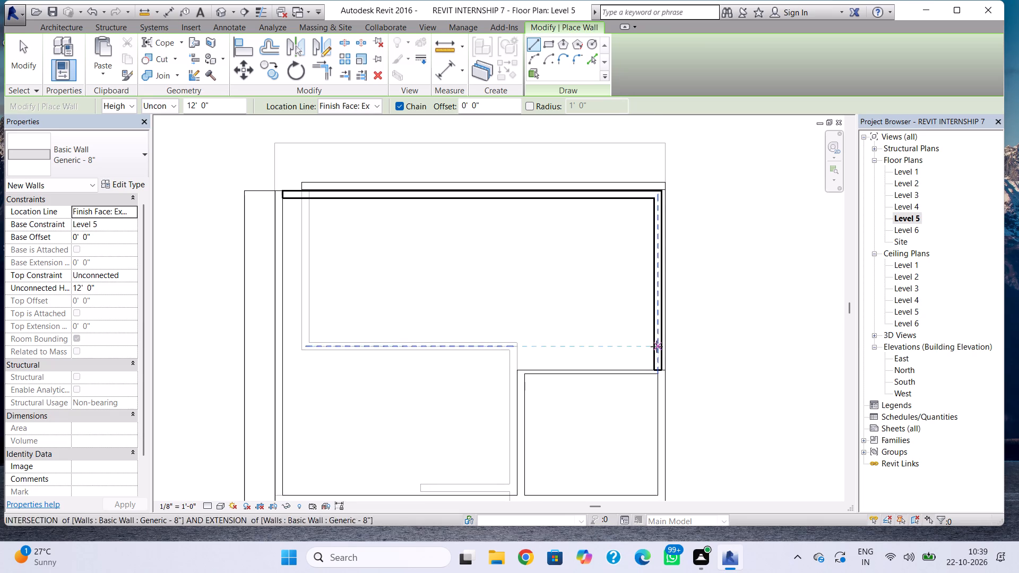
key(Escape)
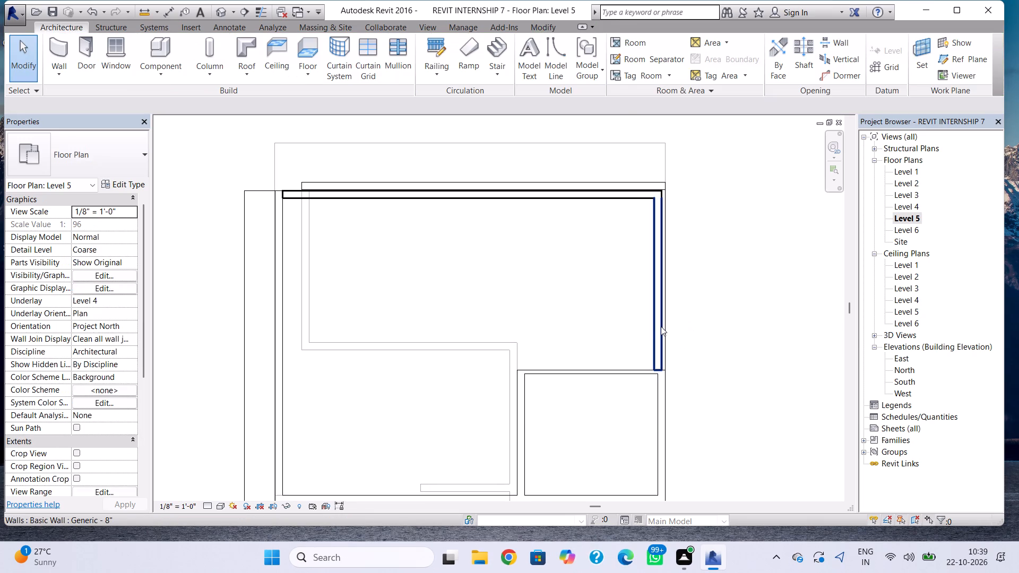
Delete the new wall along the roof's east edge between the north wall and the southeast corner enclosure.
click(661, 326)
scroll(668, 328, up, 7)
key(Right)
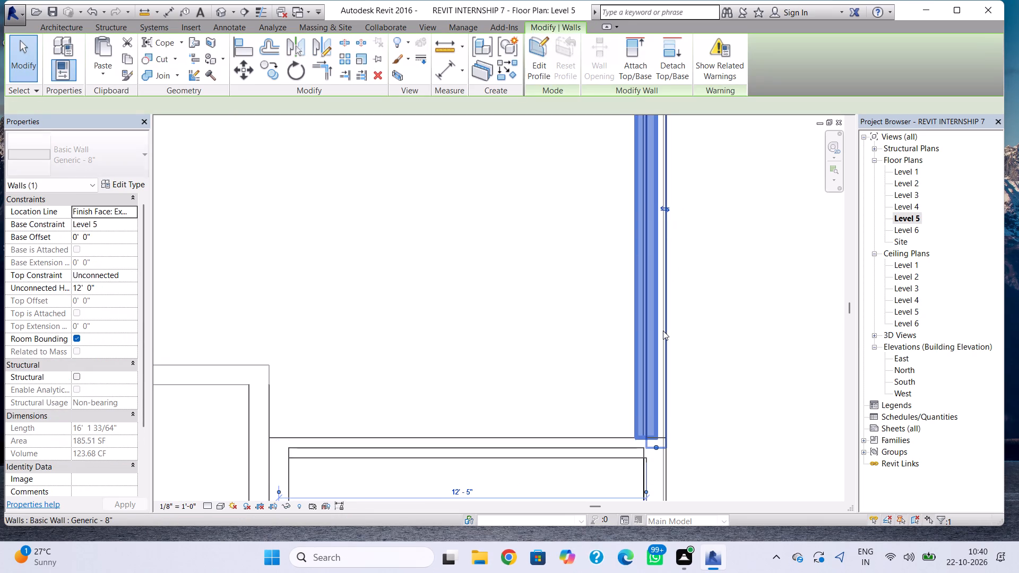
key(Right)
scroll(662, 332, down, 6)
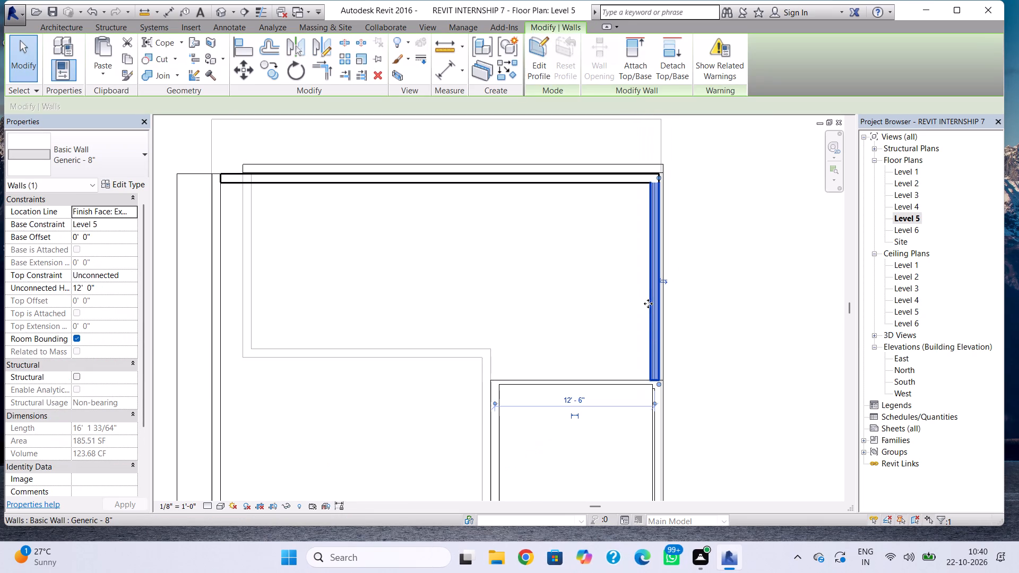
key(Delete)
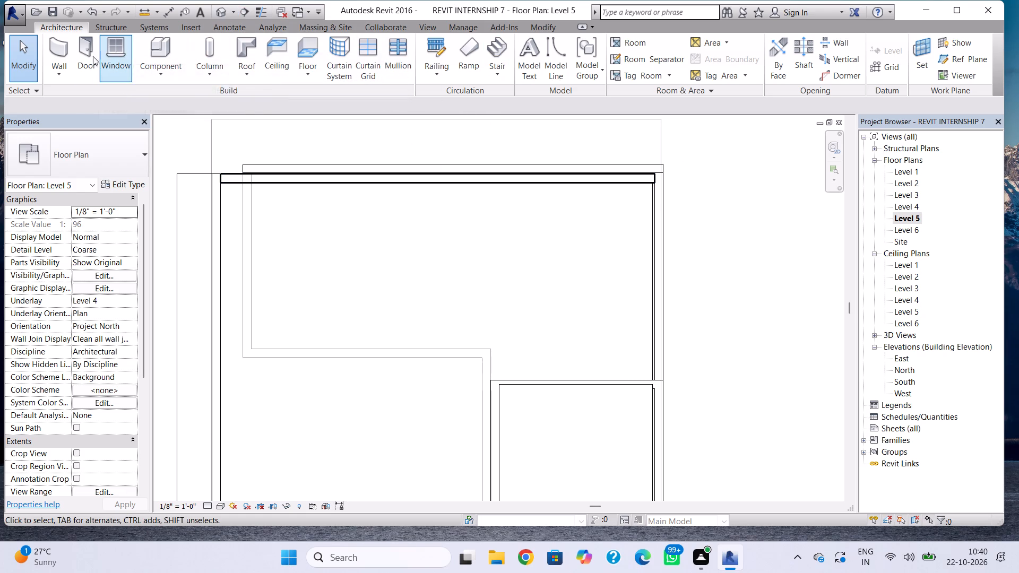
Redraw the east parapet as a Generic - 8" wall, about 15'-6" long, from the north wall's east end to the southeast enclosure.
click(63, 57)
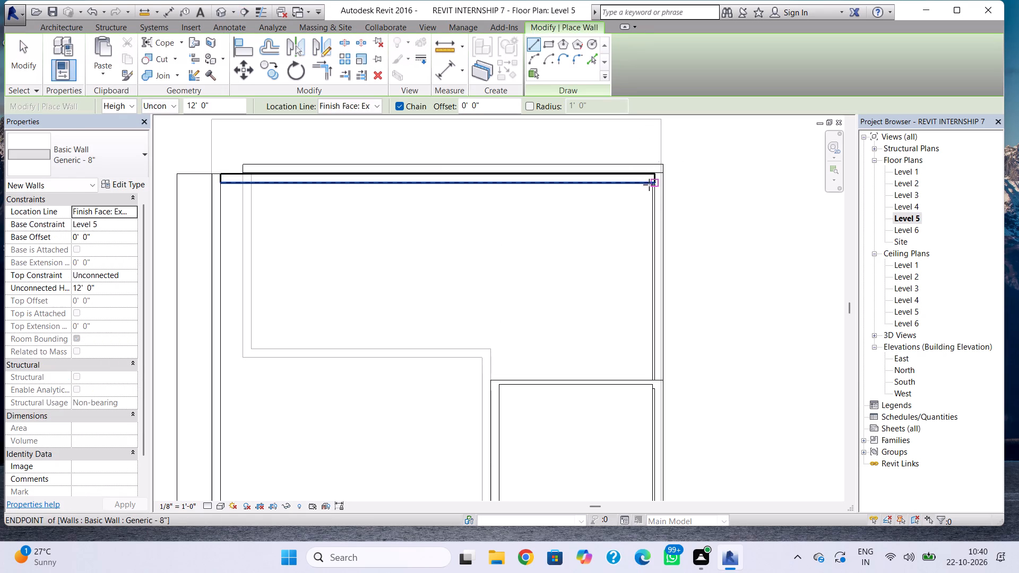
click(649, 185)
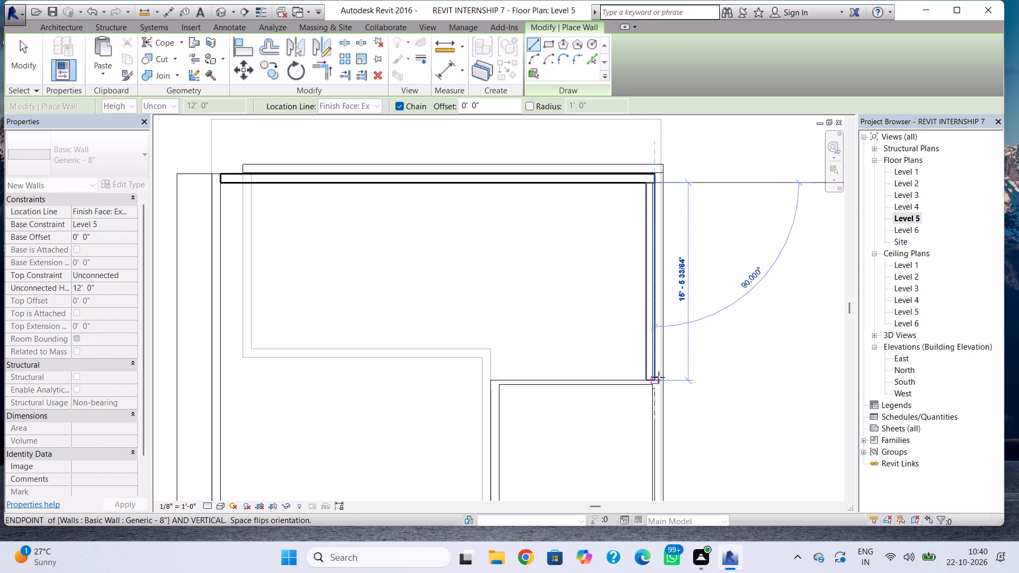
click(659, 377)
key(Escape)
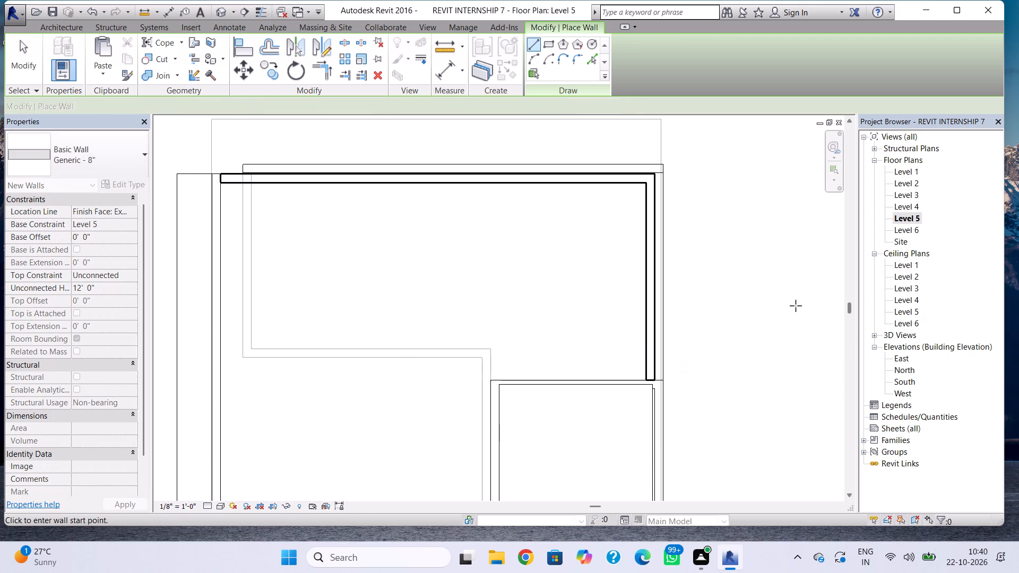
key(Escape)
Nudge the redrawn east wall slightly east so its outer face lines up with the roof's east edge.
click(650, 322)
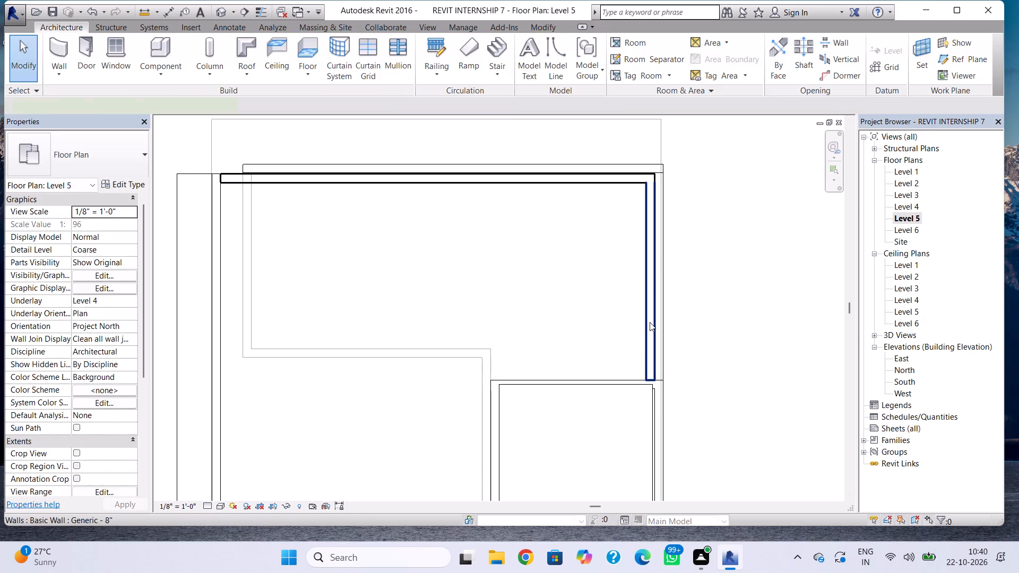
key(Right)
key(Right)
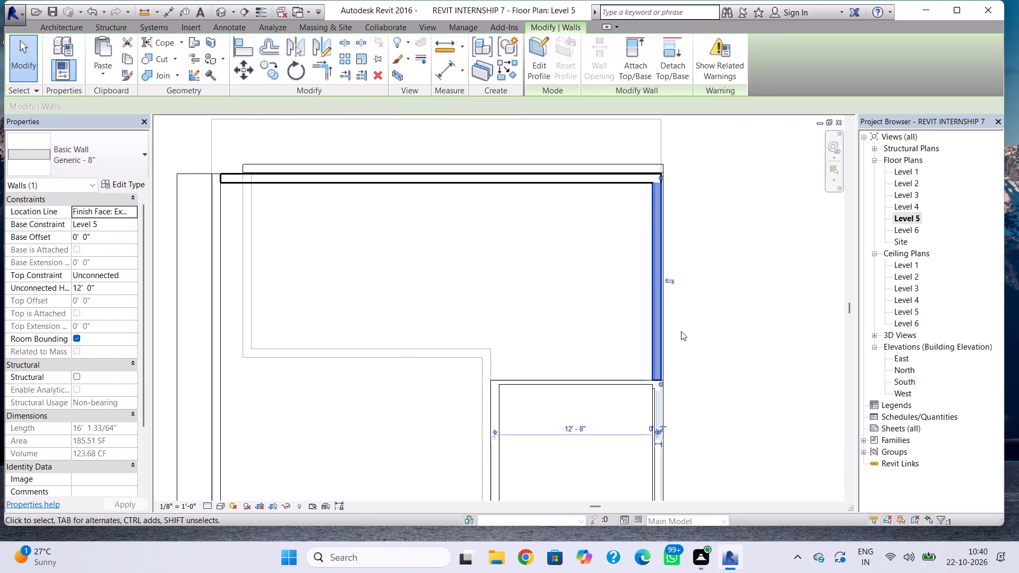
key(Right)
scroll(670, 328, up, 6)
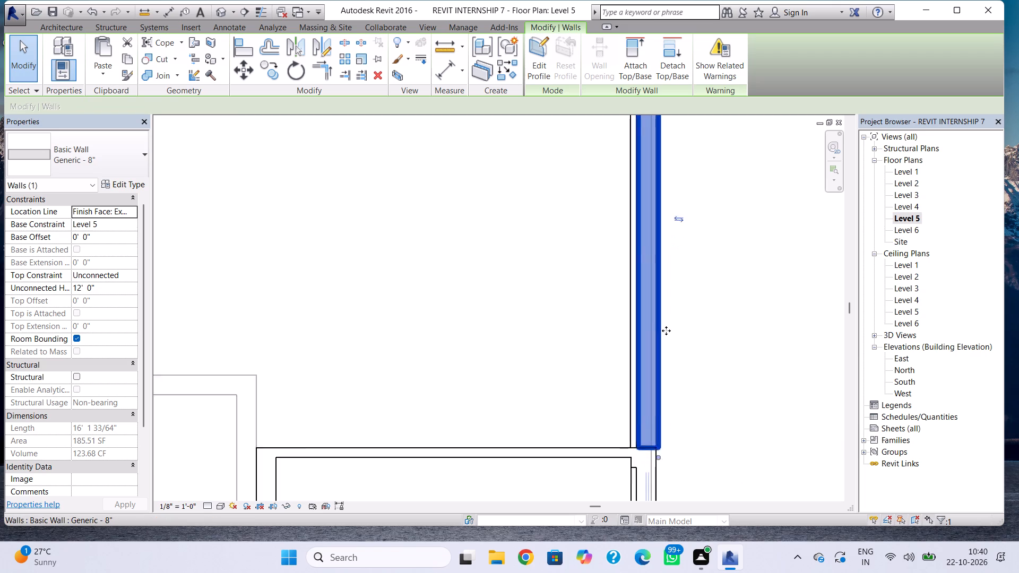
scroll(666, 331, up, 1)
key(Left)
key(Left)
key(Left)
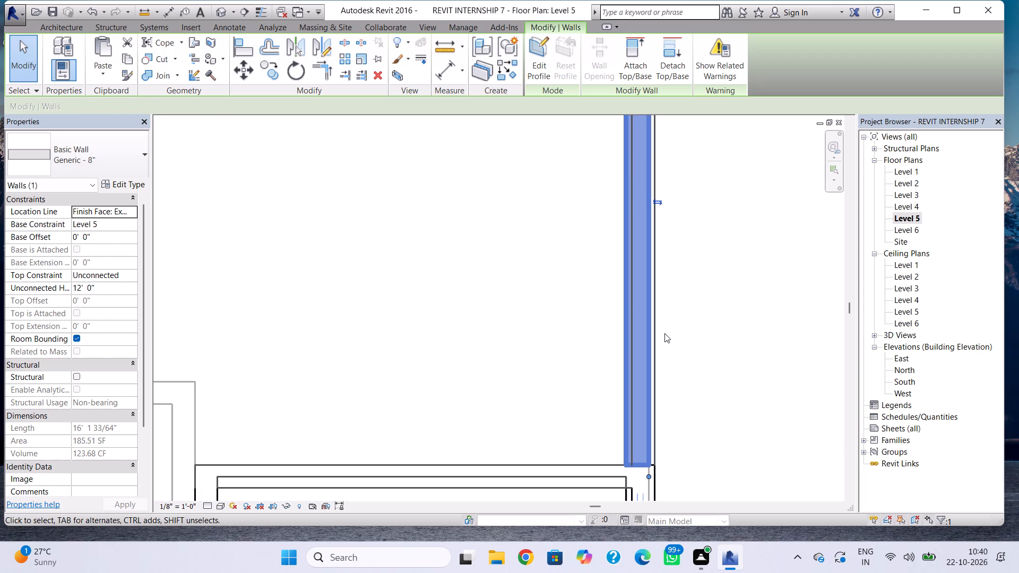
key(Right)
click(683, 298)
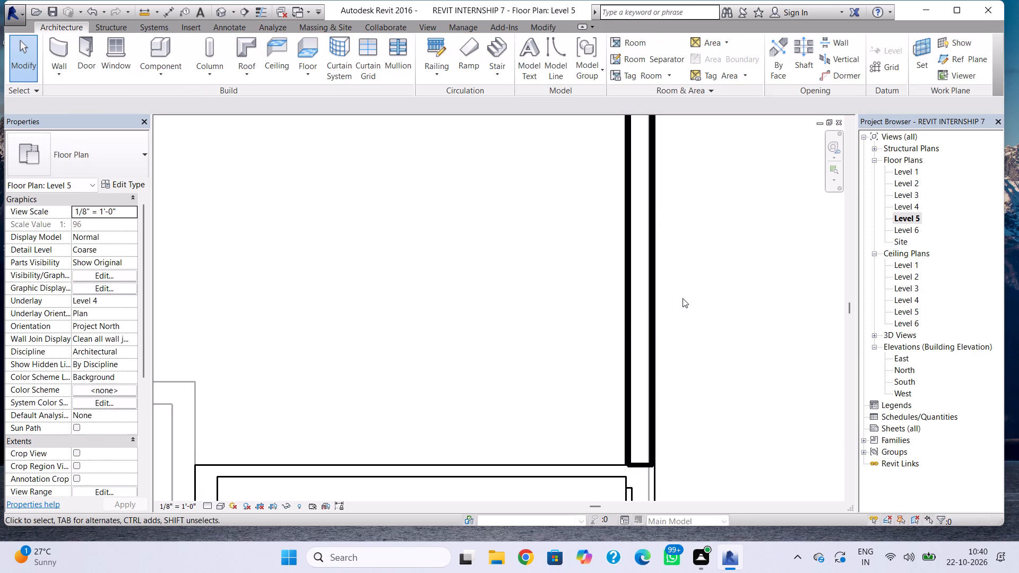
Set the new east parapet wall's unconnected height to 4' in the 3D view.
click(217, 15)
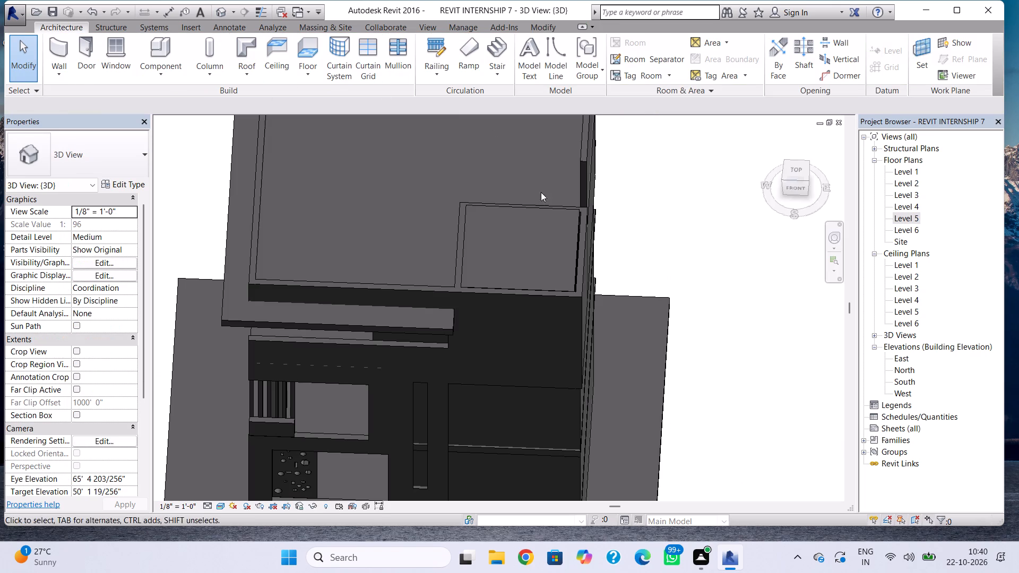
shift+right_drag(655, 216, 479, 124)
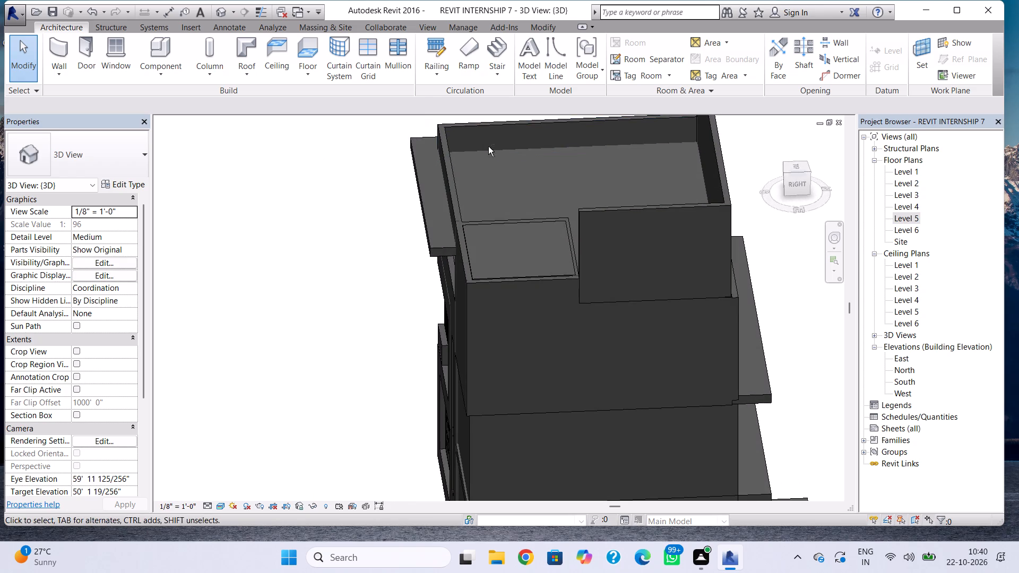
shift+right_drag(650, 203, 660, 189)
shift+right_drag(675, 185, 660, 187)
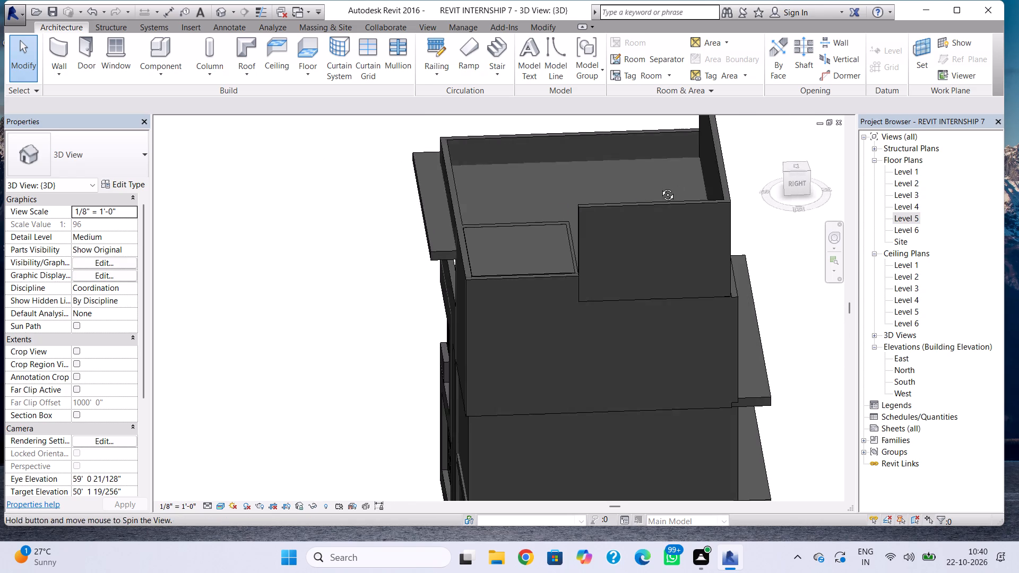
shift+right_drag(660, 187, 659, 187)
click(652, 207)
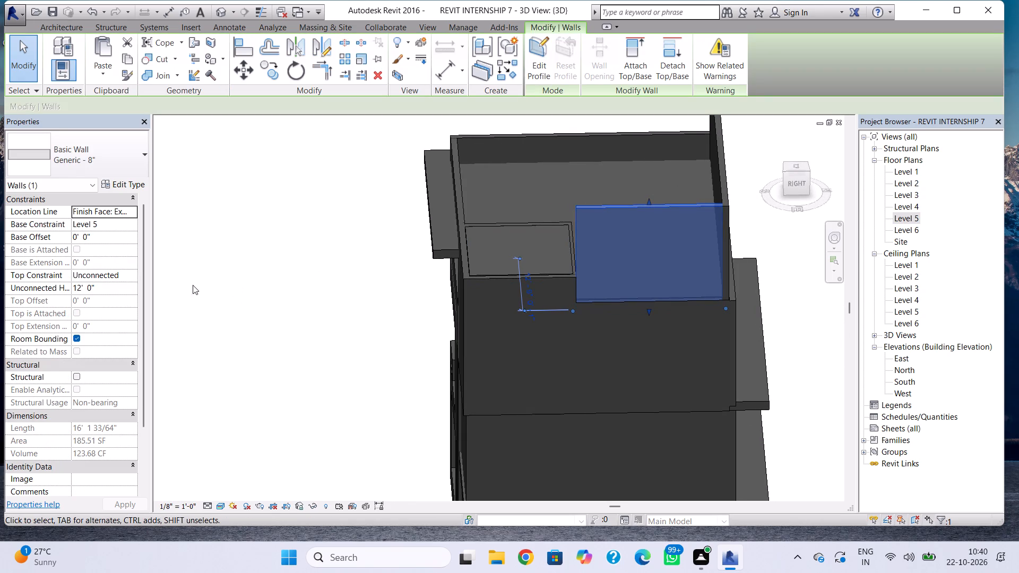
click(101, 289)
drag(101, 289, 38, 301)
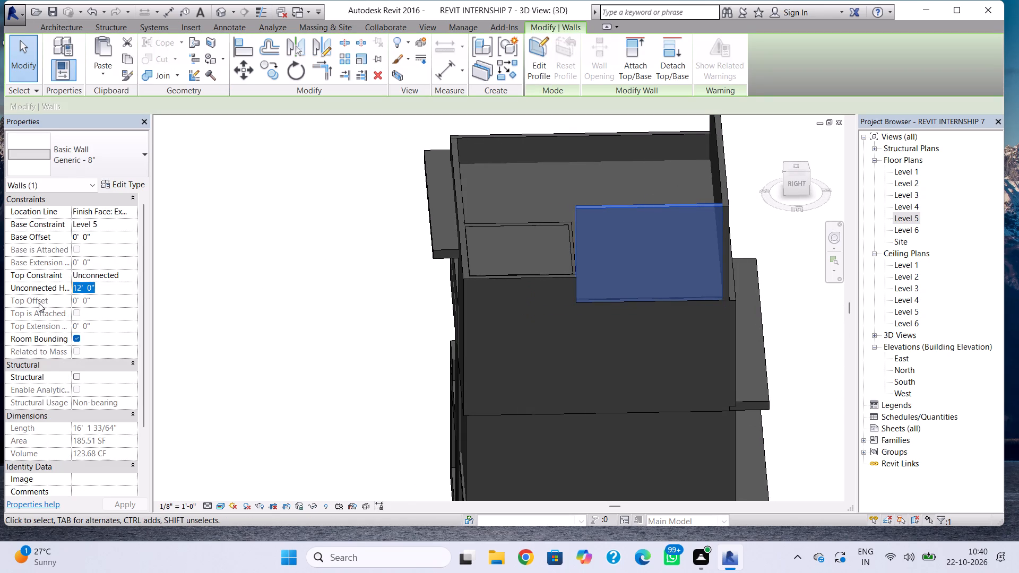
key(Return)
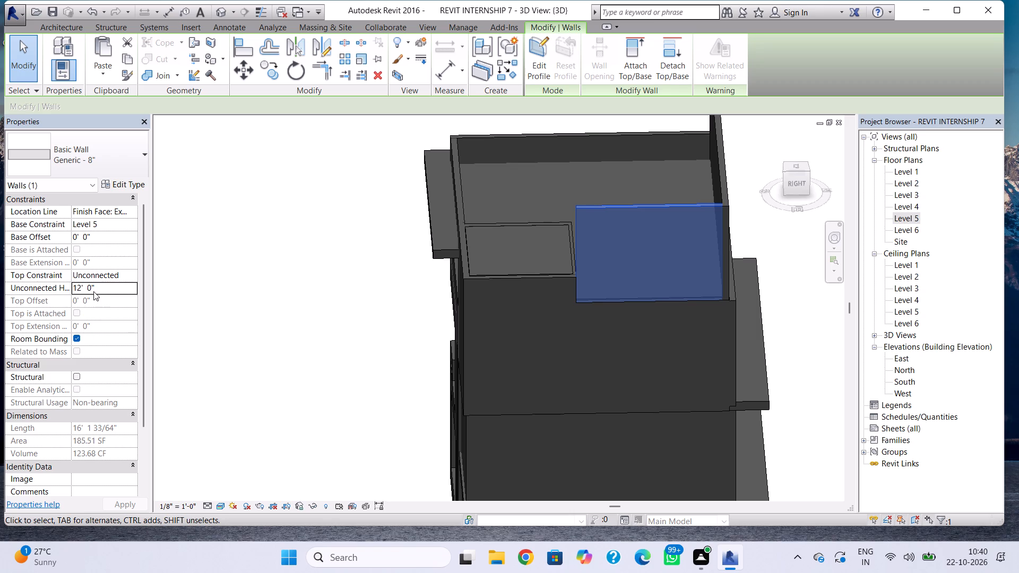
click(96, 290)
drag(100, 290, 70, 287)
key(BackSpace)
key(4)
key(apostrophe)
key(Return)
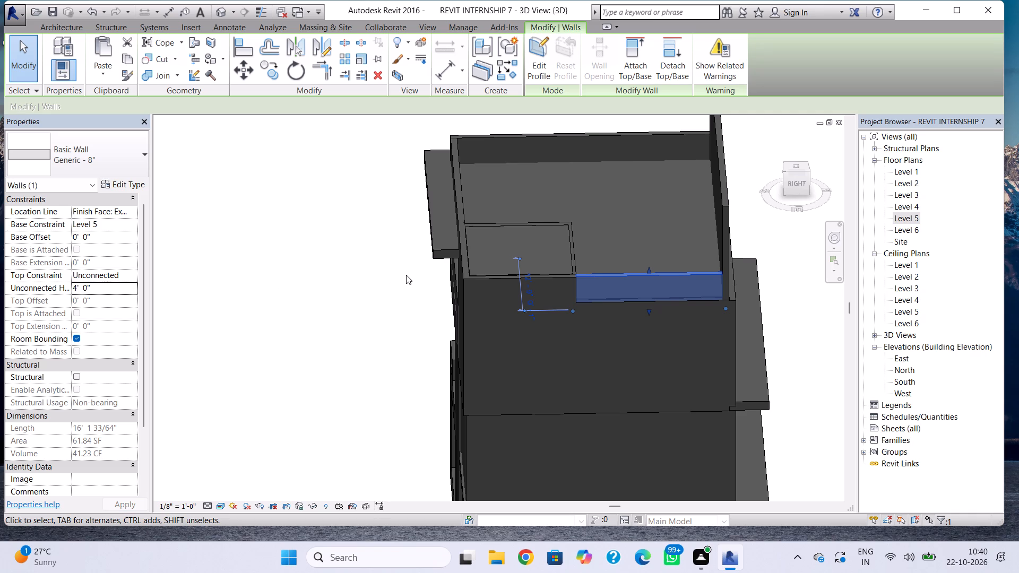
Set the north parapet wall's unconnected height to 4' and deselect it.
shift+right_drag(480, 271, 375, 283)
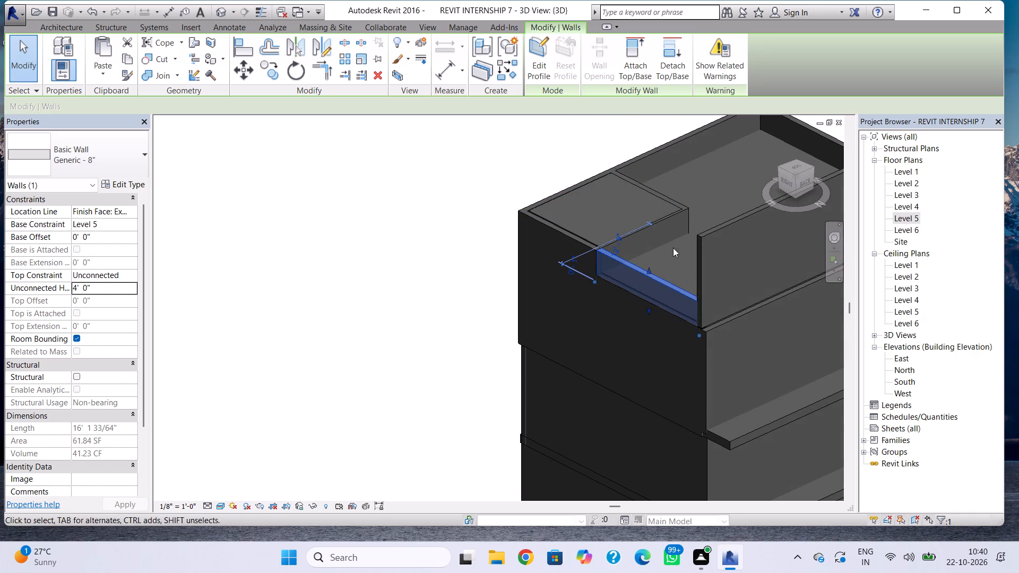
click(696, 239)
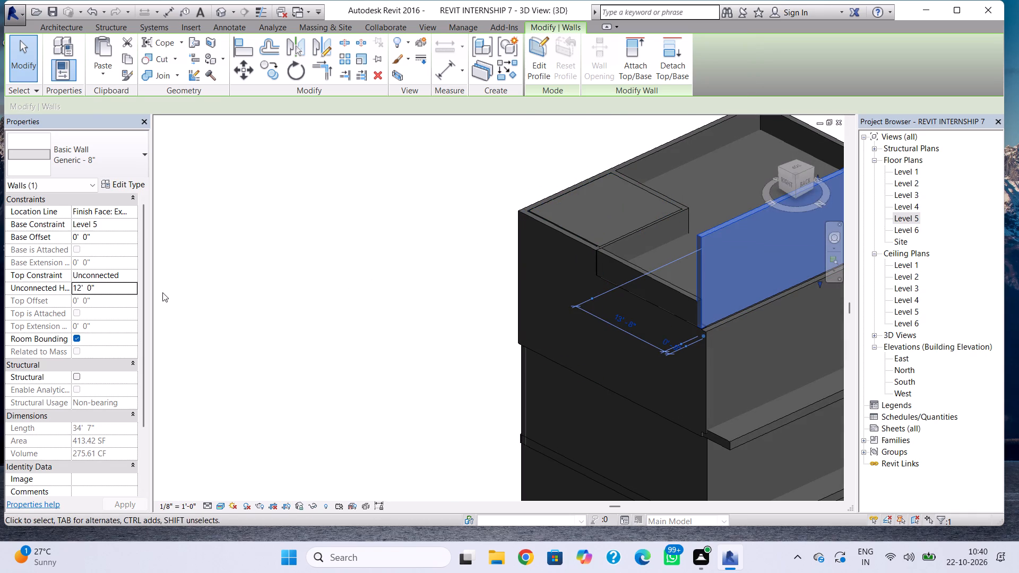
click(124, 287)
key(BackSpace)
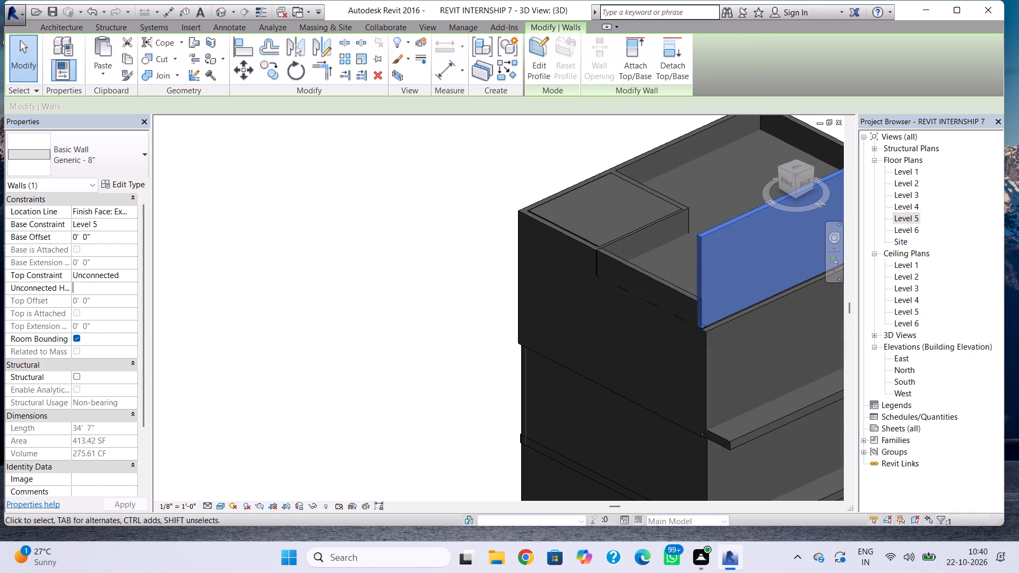
text(4')
key(Return)
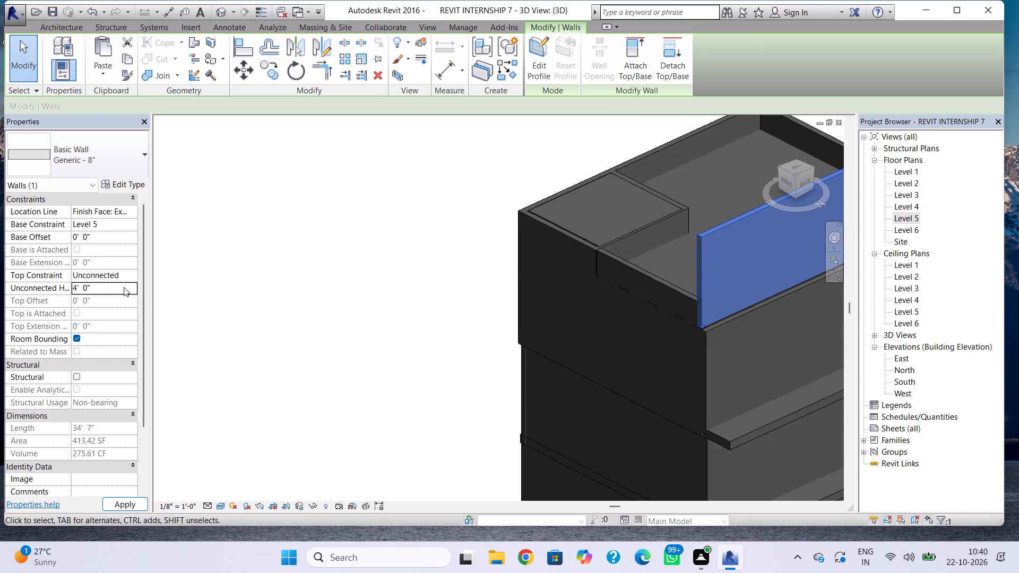
key(Escape)
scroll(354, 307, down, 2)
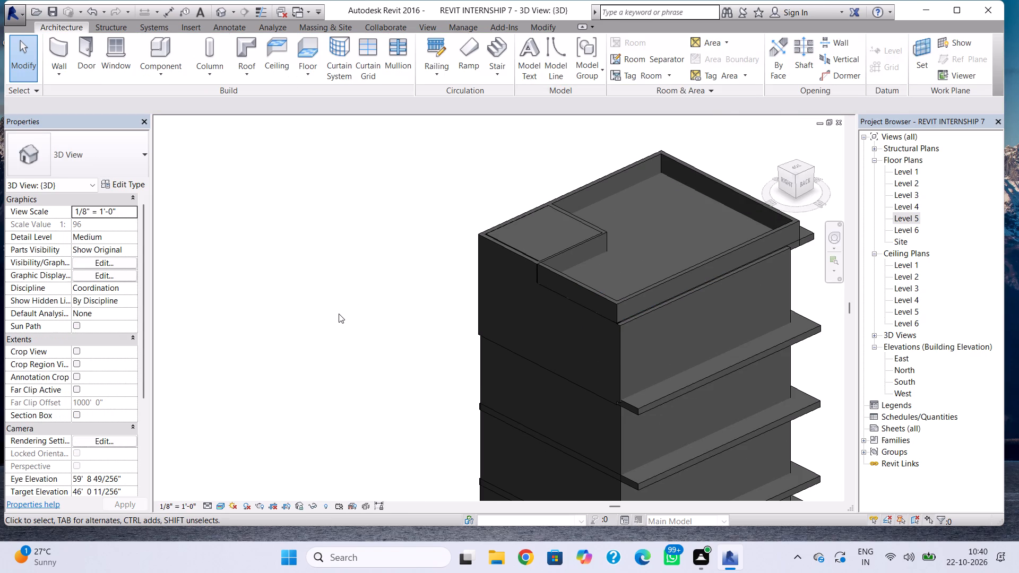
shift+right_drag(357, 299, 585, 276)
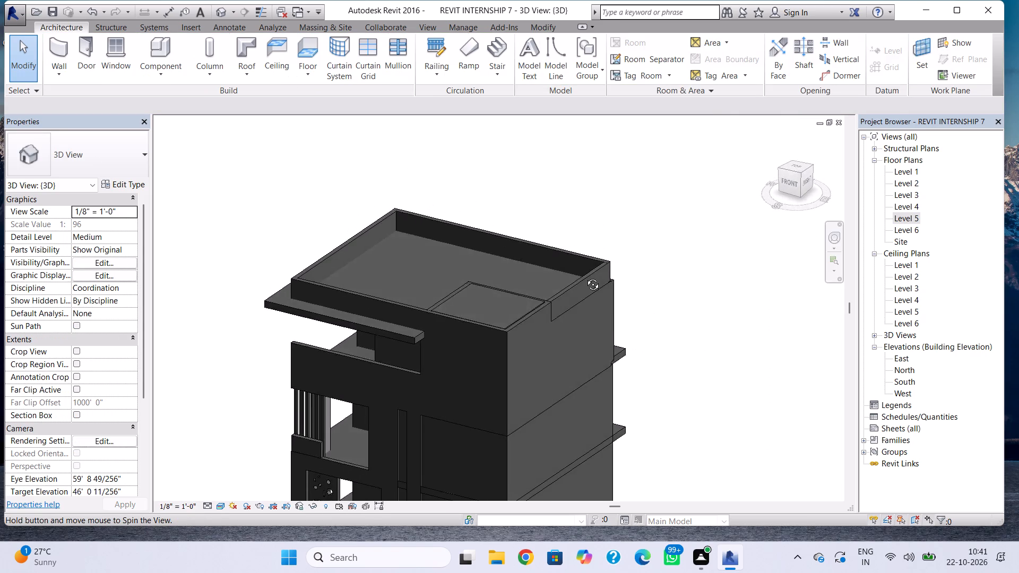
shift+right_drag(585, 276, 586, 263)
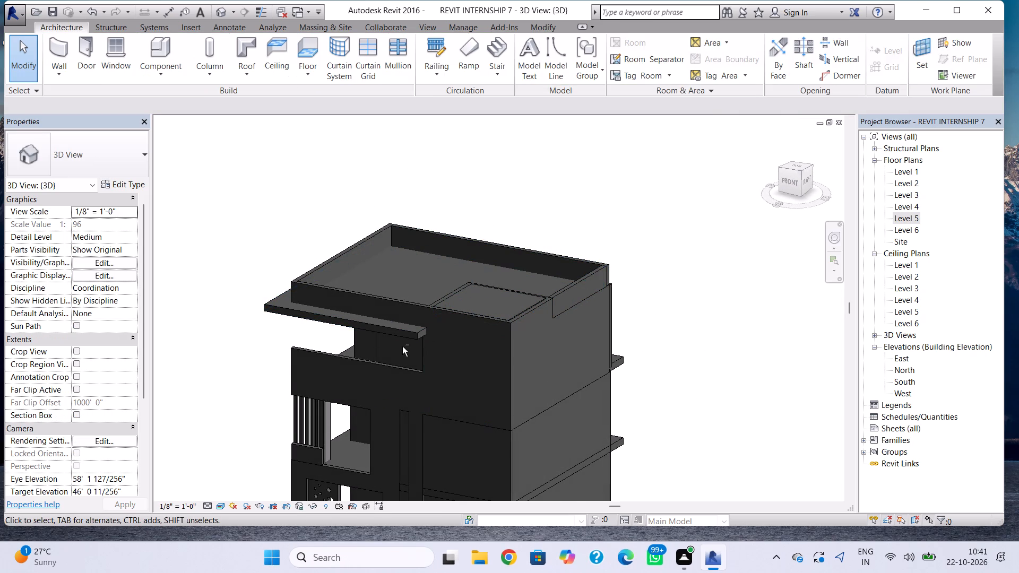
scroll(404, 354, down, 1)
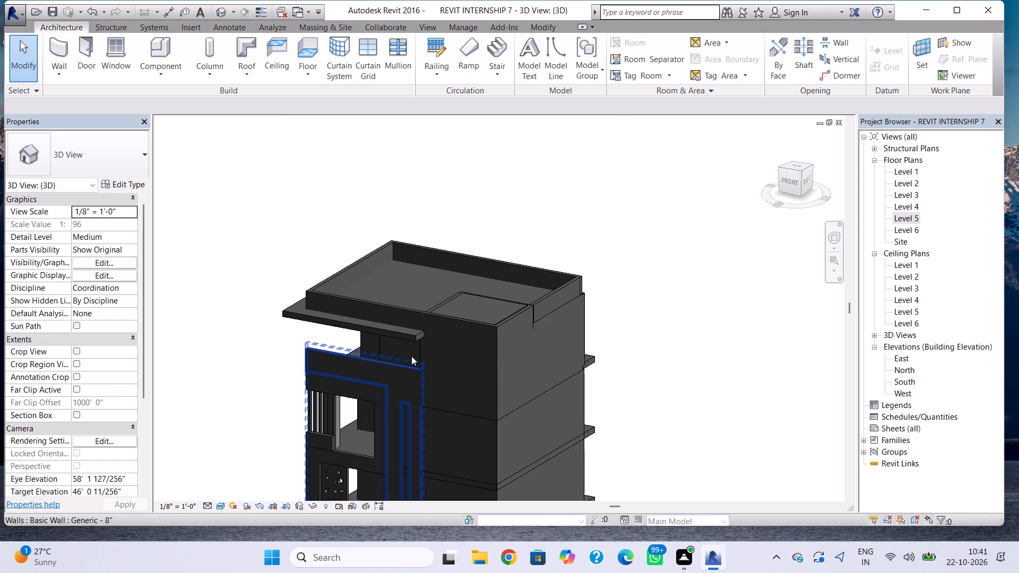